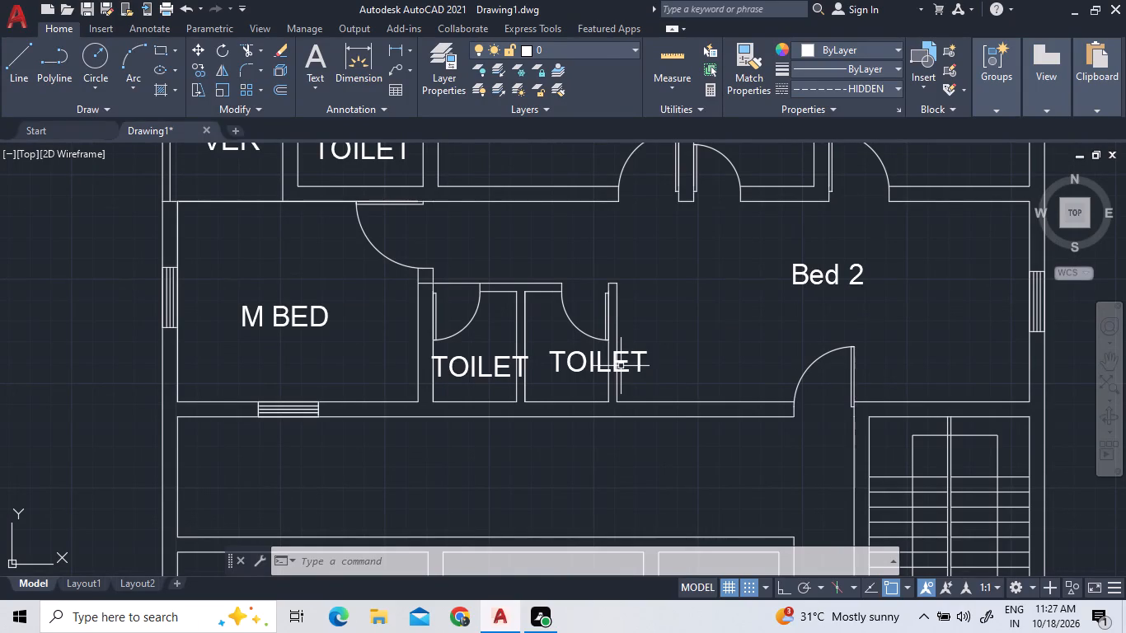
Set the text height to 8" for the "TOILET" label in the small room directly east of M BED.
scroll(725, 319, down, 2)
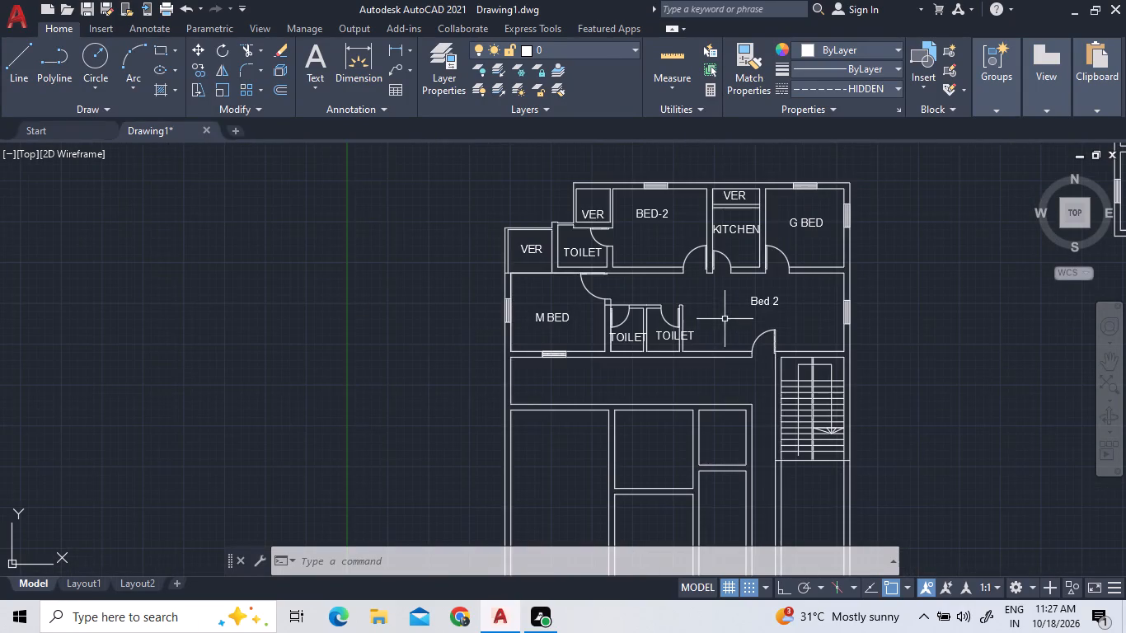
scroll(763, 479, up, 2)
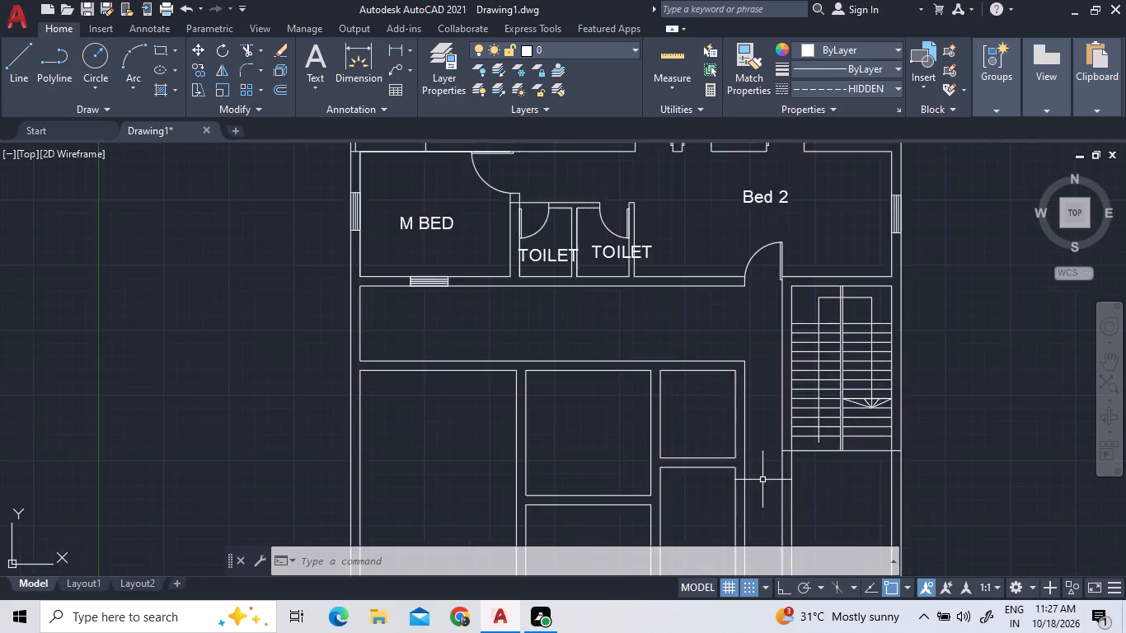
scroll(762, 480, up, 1)
scroll(762, 480, down, 3)
scroll(687, 314, up, 1)
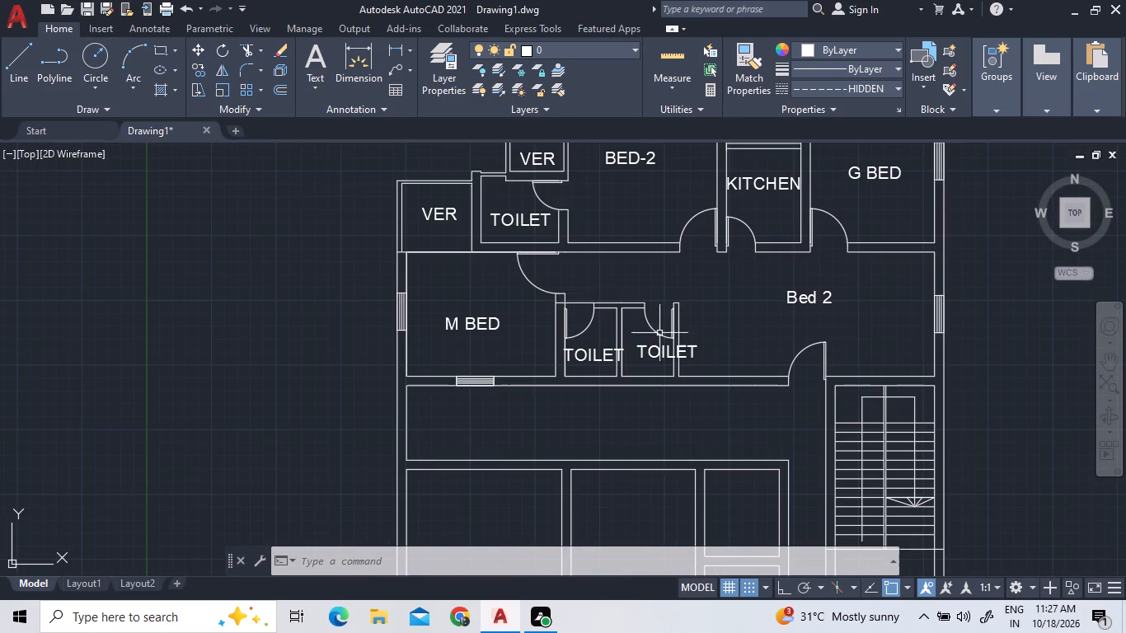
click(599, 356)
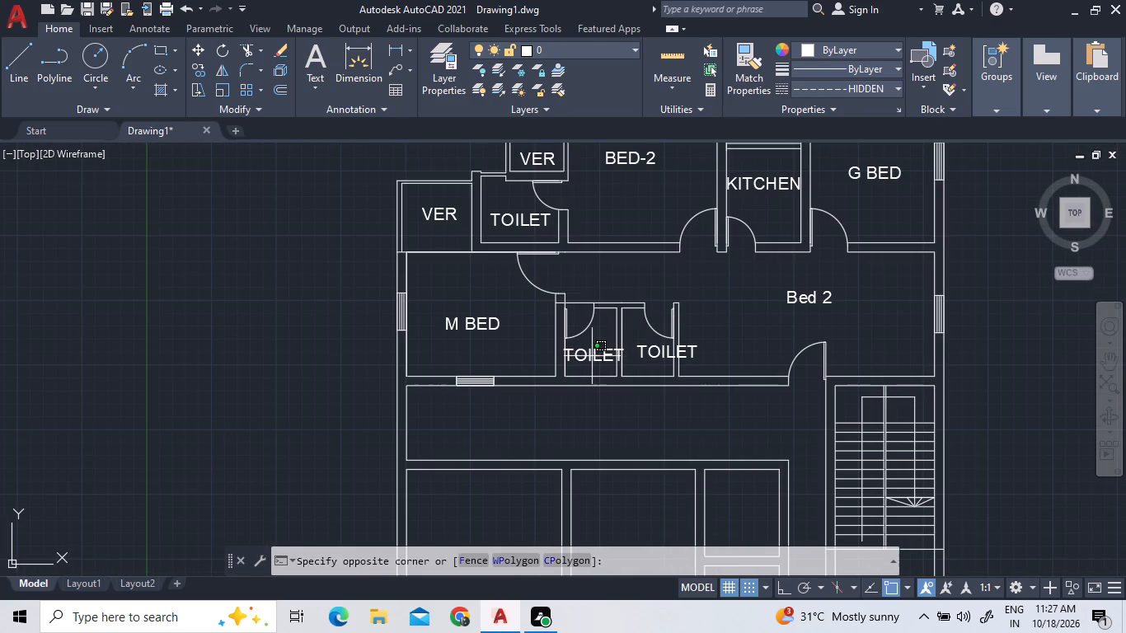
click(591, 356)
click(591, 356)
click(591, 356)
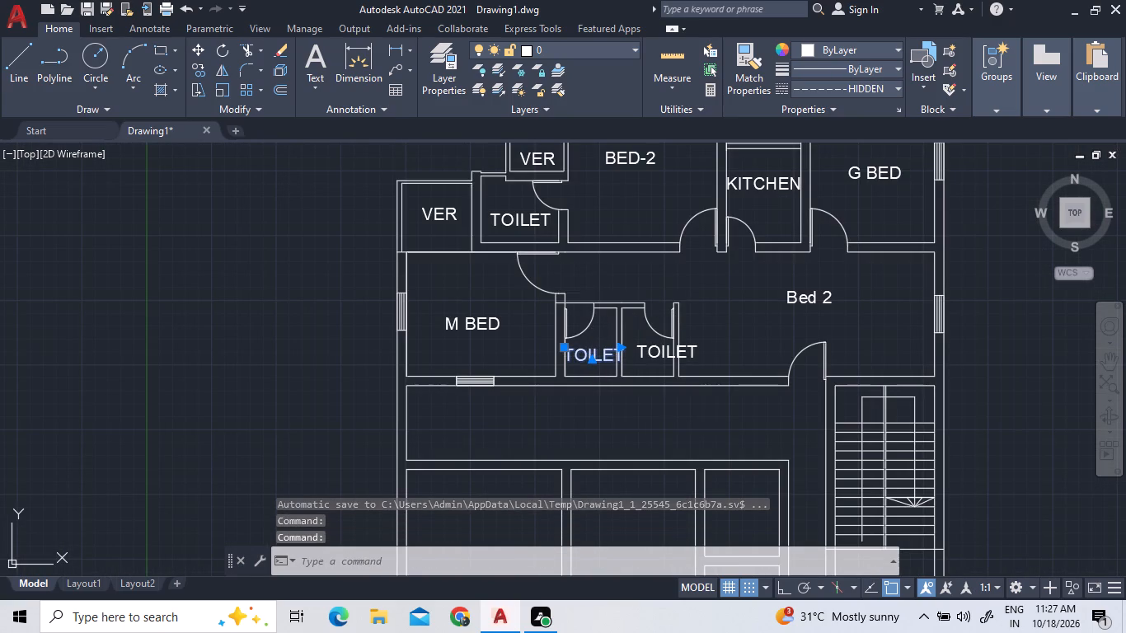
double_click(591, 355)
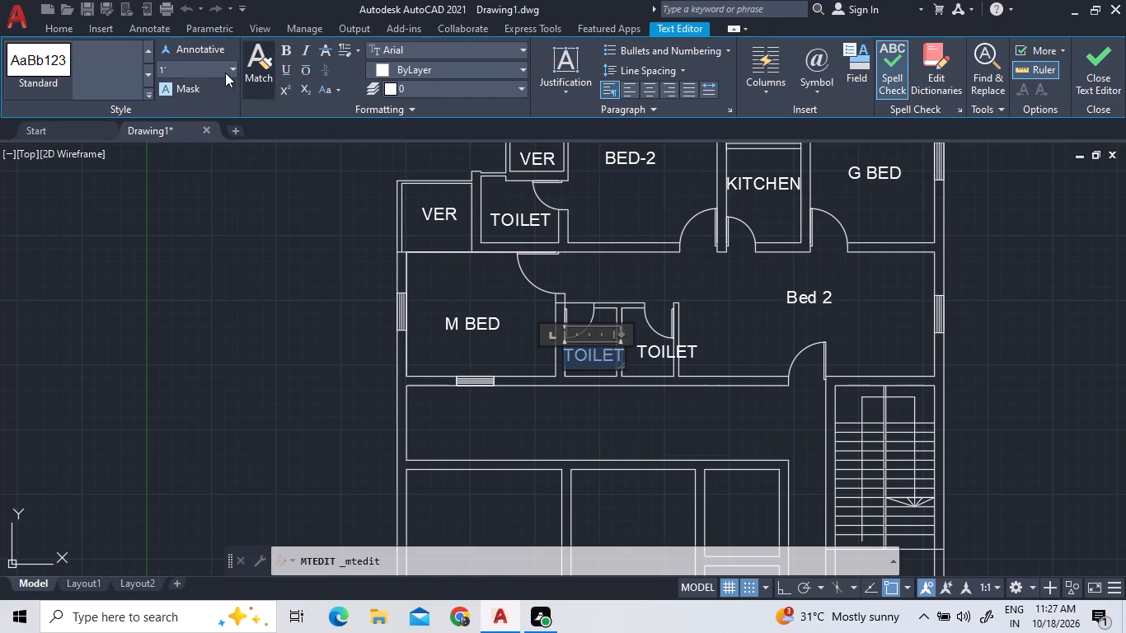
click(204, 70)
text(8")
key(Return)
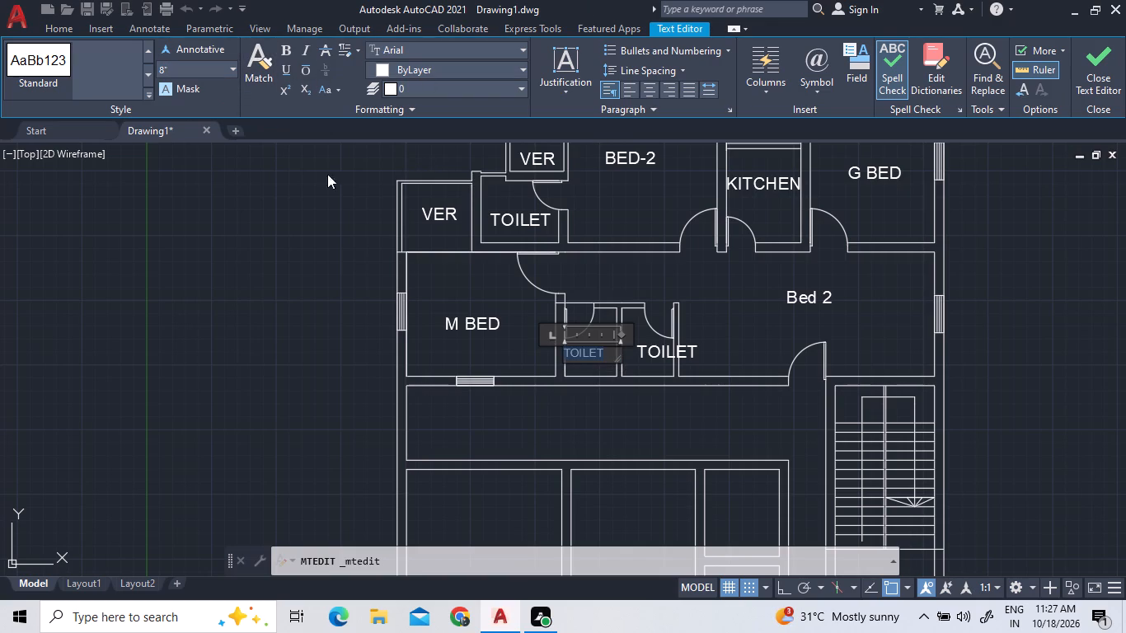
click(668, 353)
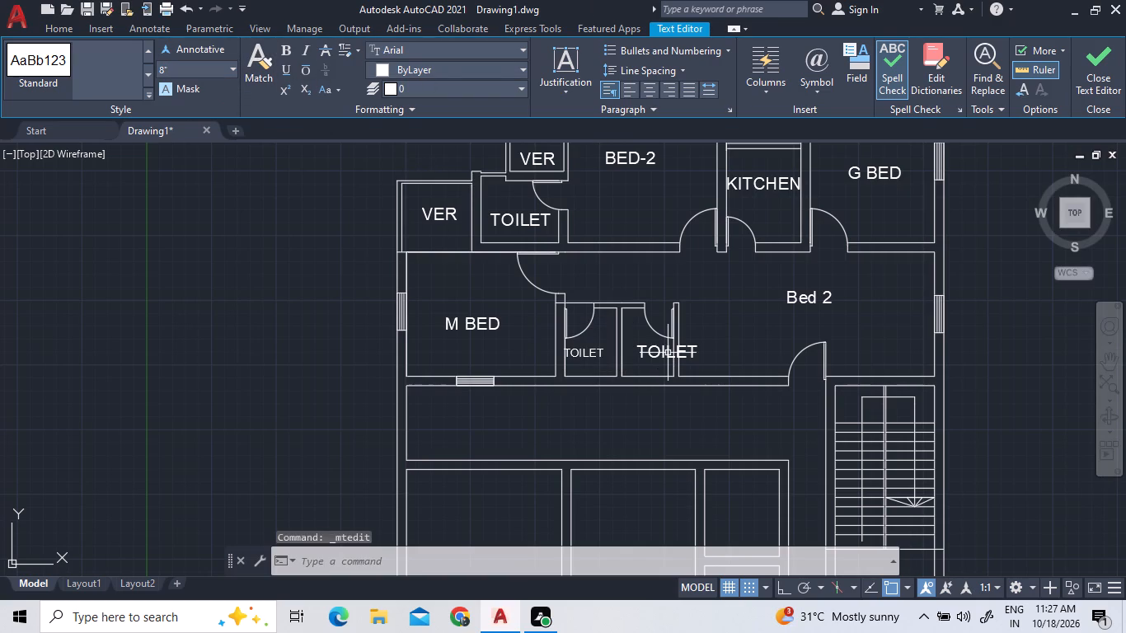
Set the text height to 8" for the "TOILET" label in the eastern of the two small adjoining rooms.
click(666, 345)
triple_click(665, 345)
click(665, 345)
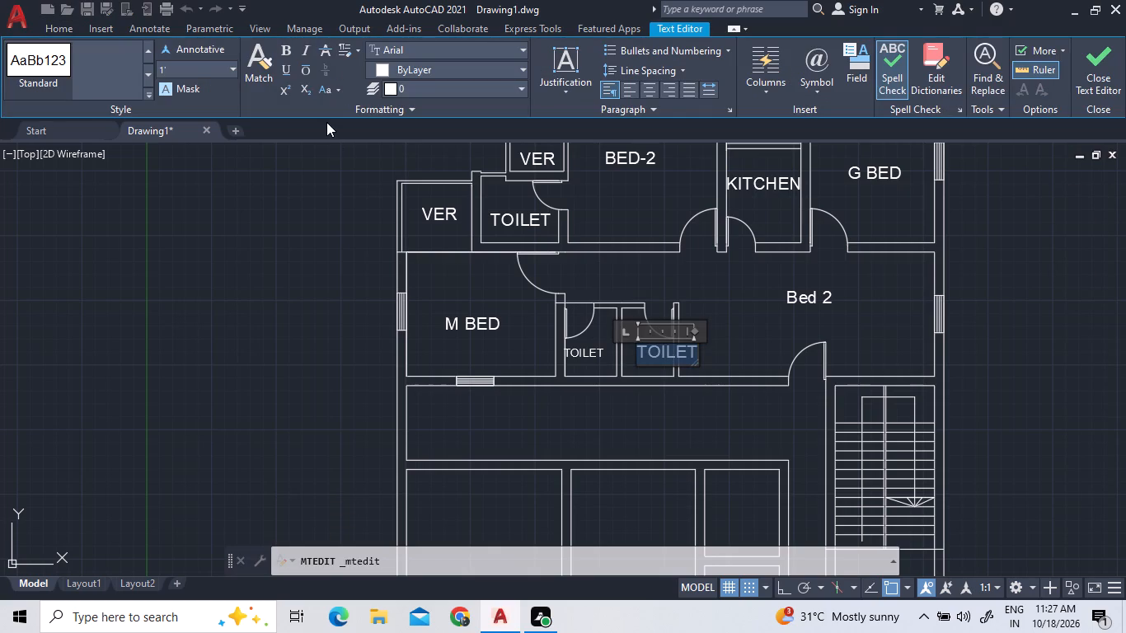
click(185, 63)
text(8")
key(Return)
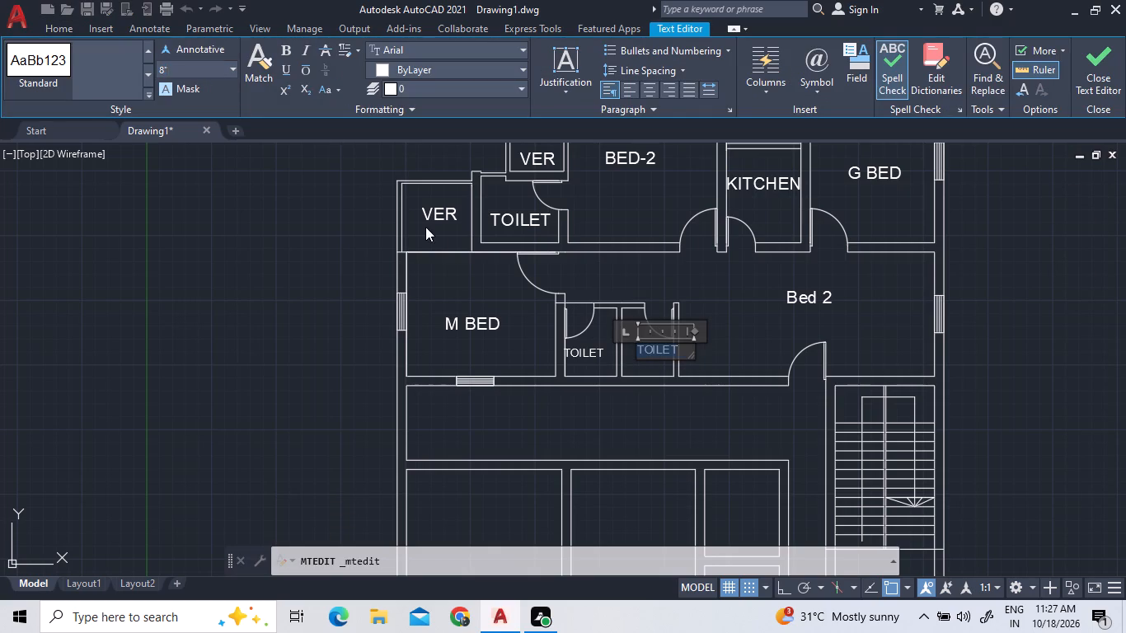
double_click(587, 274)
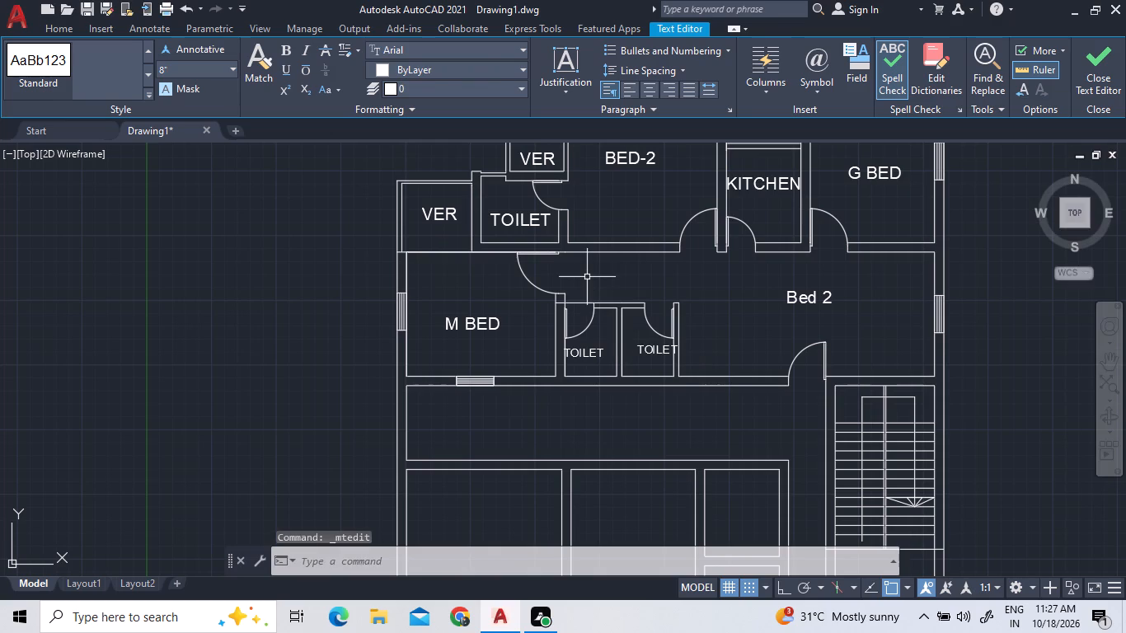
Move the eastern small "TOILET" label slightly west so it sits centred between its room's walls.
click(644, 345)
right_click(645, 345)
click(697, 322)
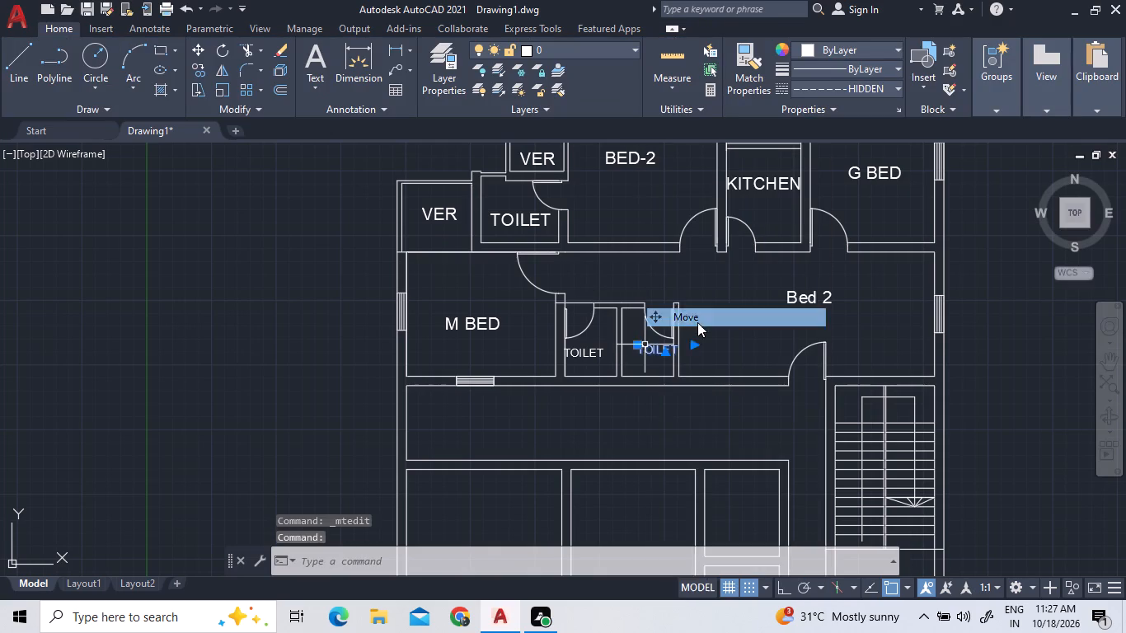
scroll(649, 354, up, 3)
click(636, 345)
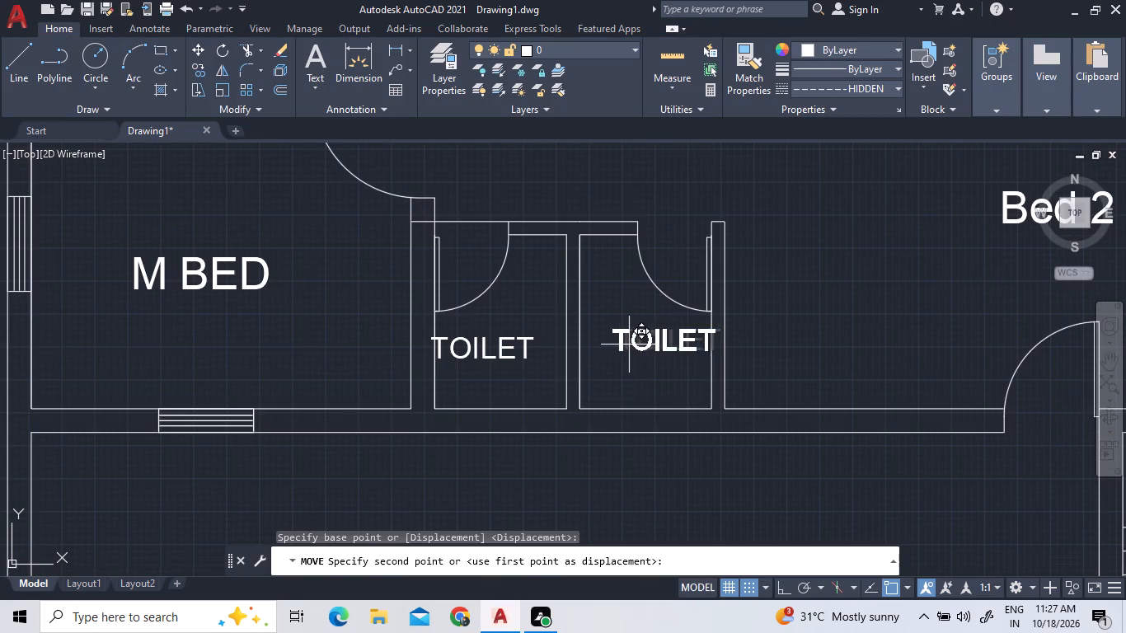
double_click(617, 347)
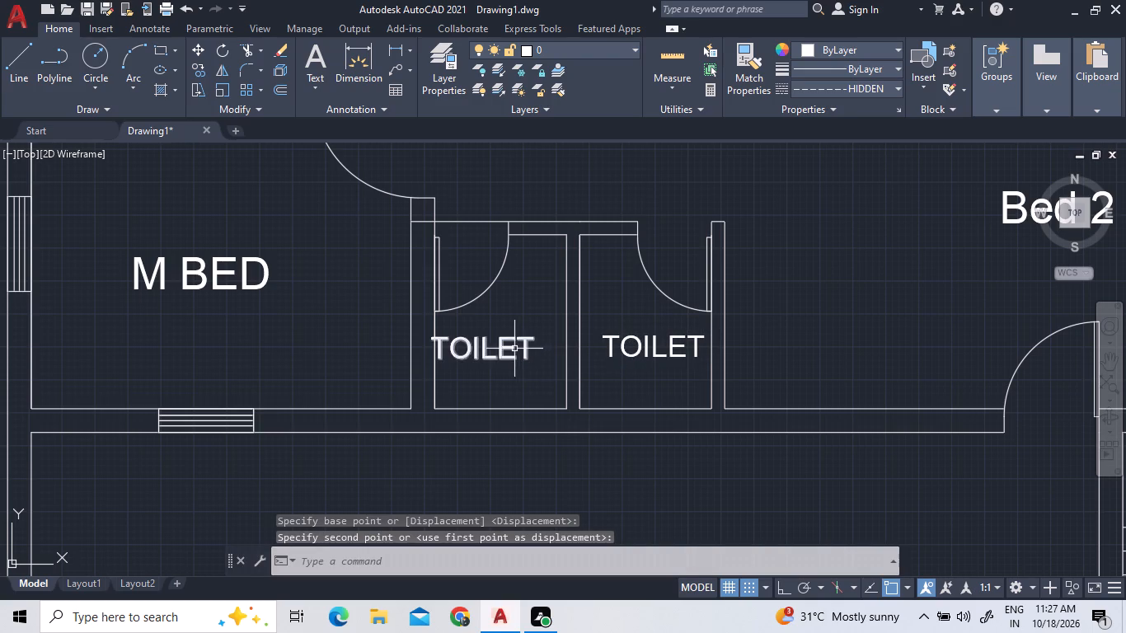
Move the "TOILET" label in the small room next to M BED east so it sits centred between the walls.
right_click(506, 343)
click(497, 355)
right_click(496, 355)
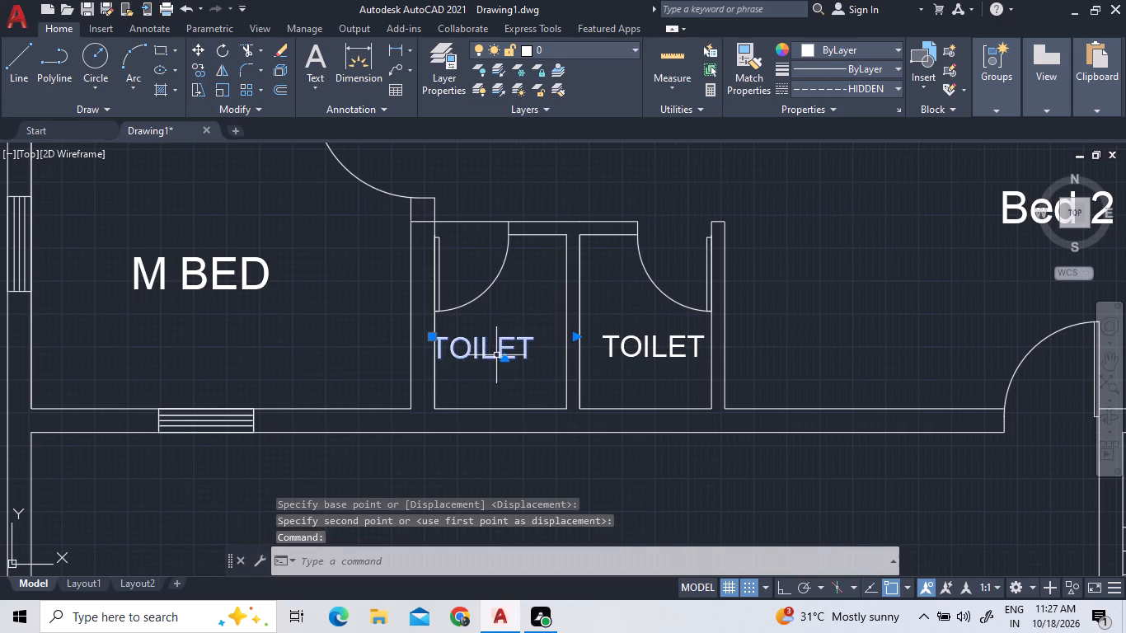
right_click(496, 355)
click(523, 324)
double_click(518, 331)
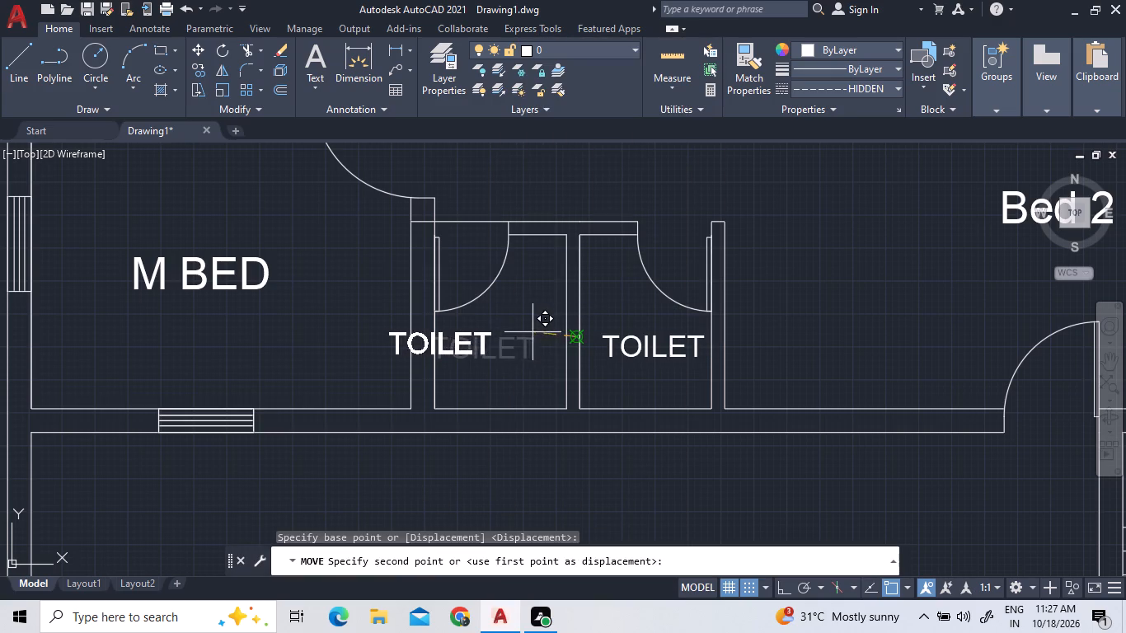
double_click(595, 331)
Change the "Bed 2" label in the large room south of the KITCHEN and G BED to "LIVING/DINING".
scroll(561, 308, down, 2)
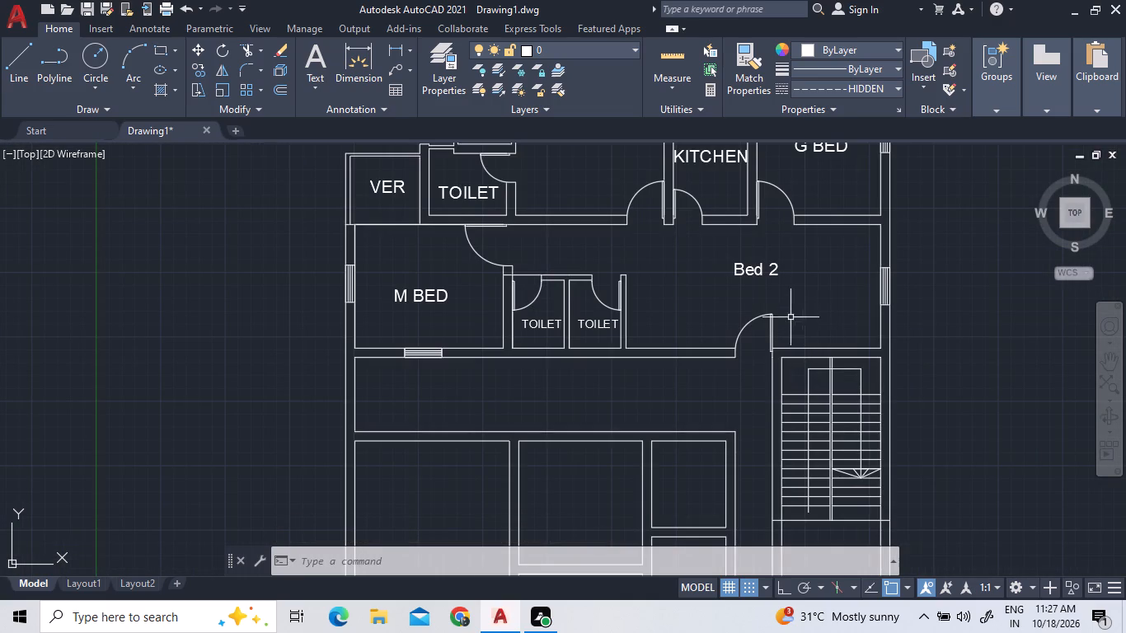
click(757, 266)
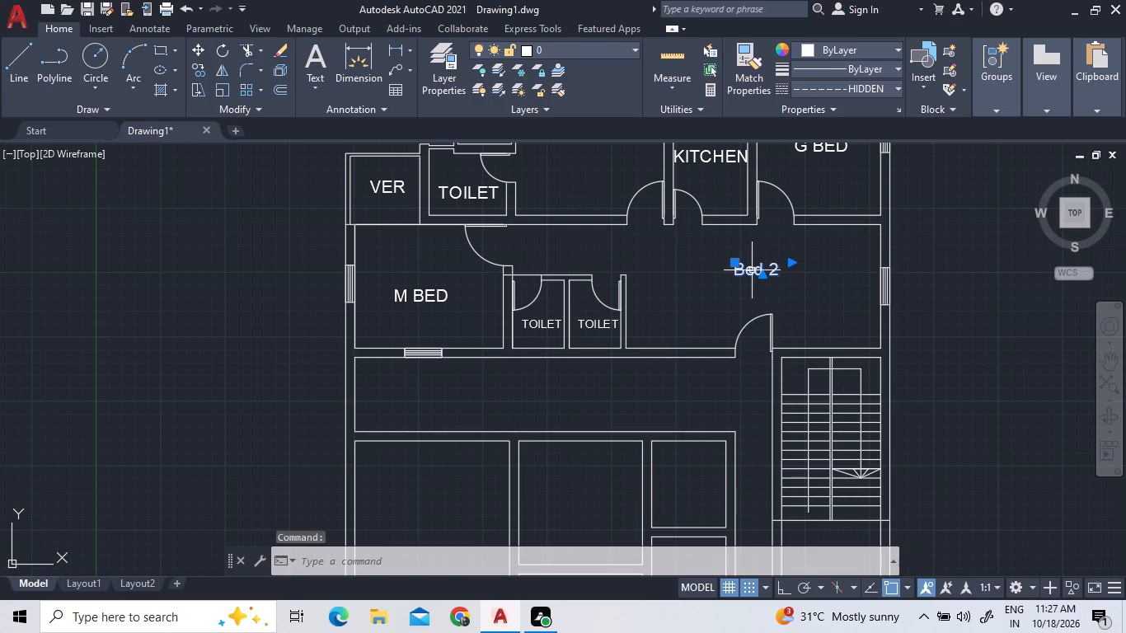
click(752, 270)
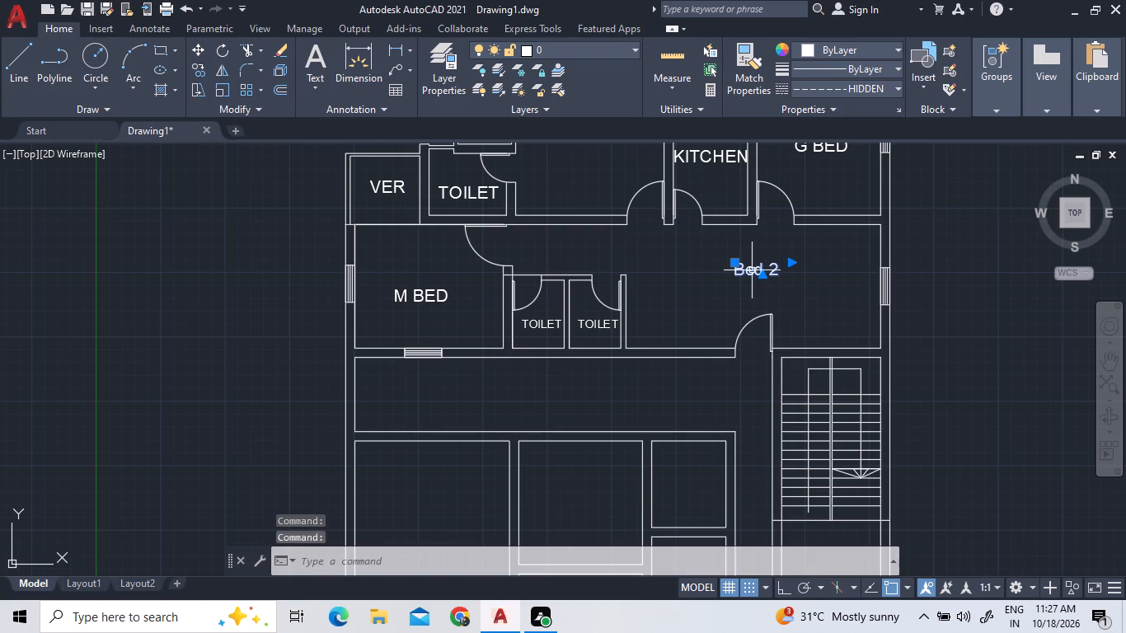
click(752, 269)
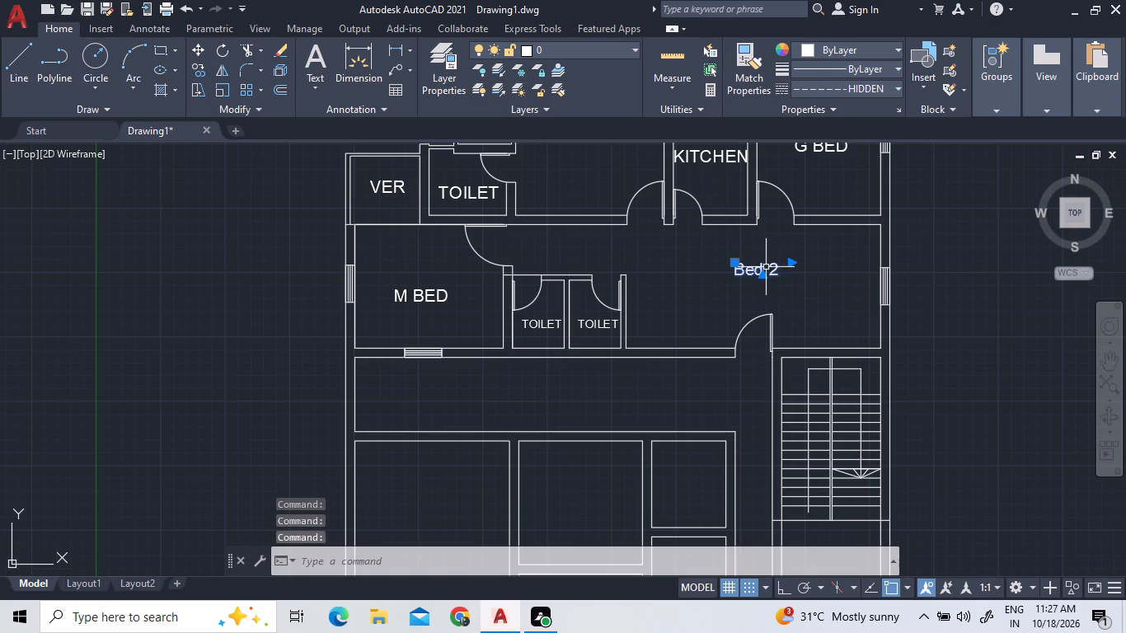
scroll(774, 266, up, 2)
triple_click(774, 266)
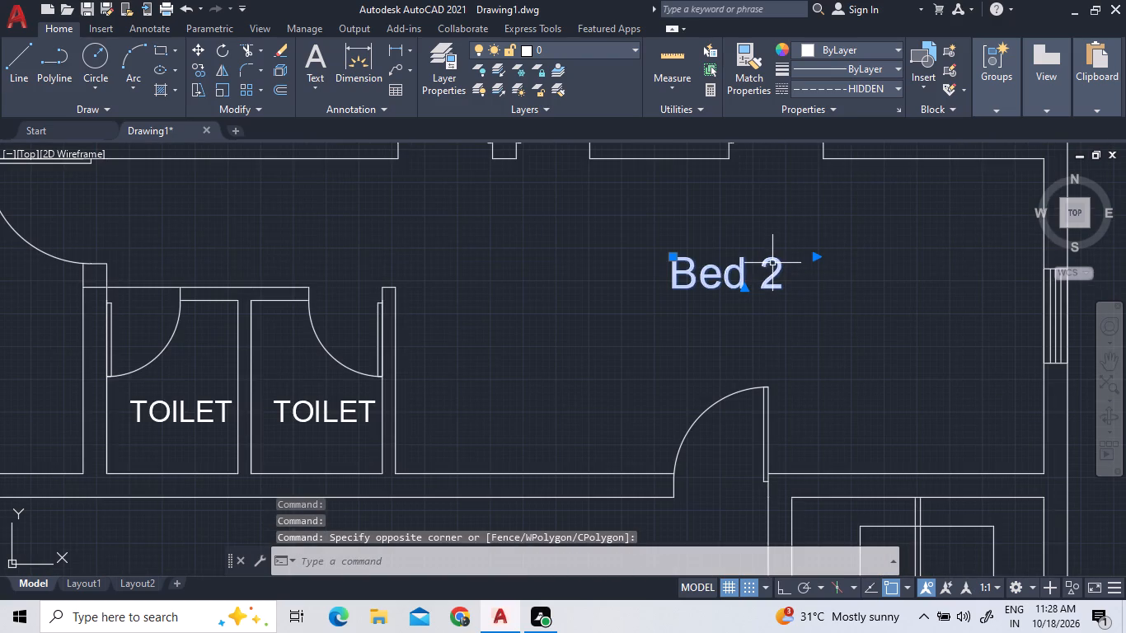
triple_click(770, 260)
triple_click(770, 260)
click(770, 260)
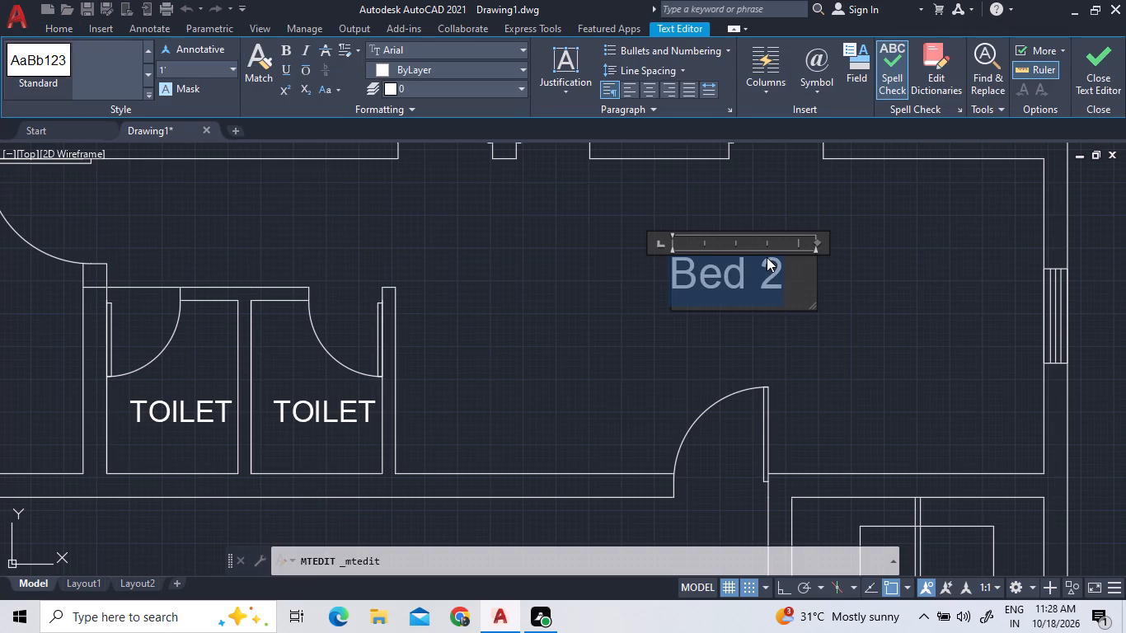
text(LI)
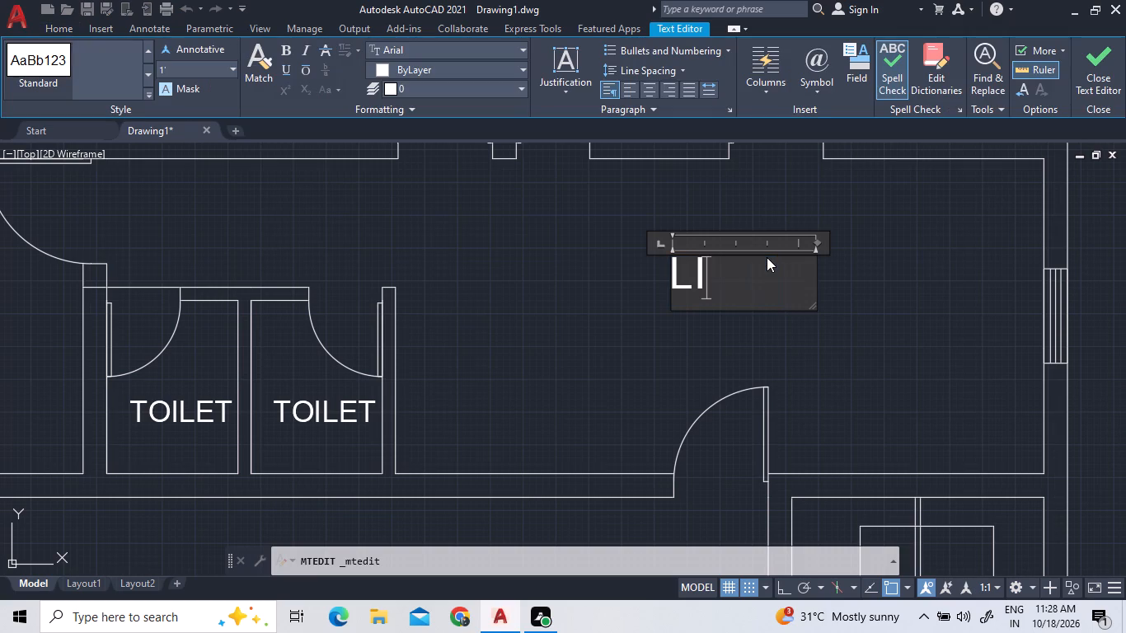
text(VING)
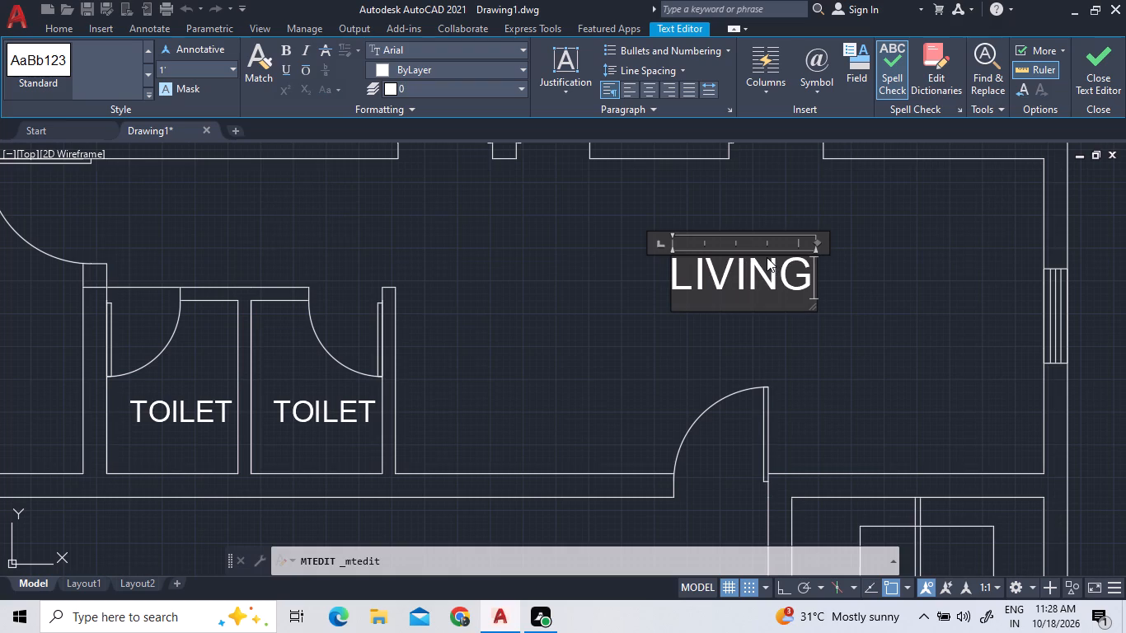
key(slash)
text(DINING)
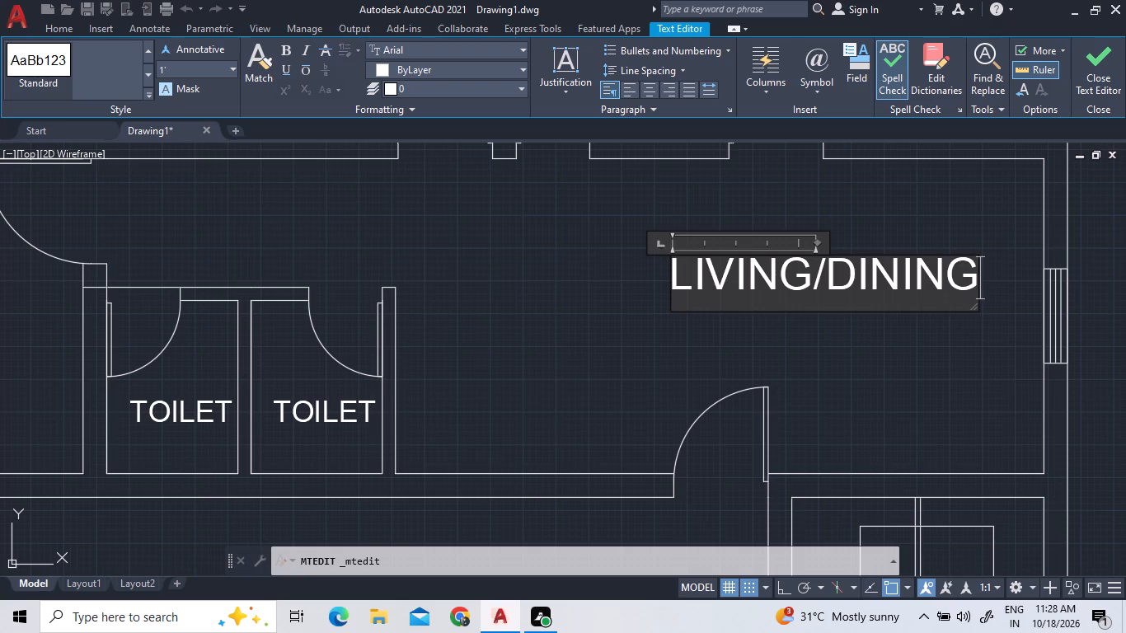
click(830, 322)
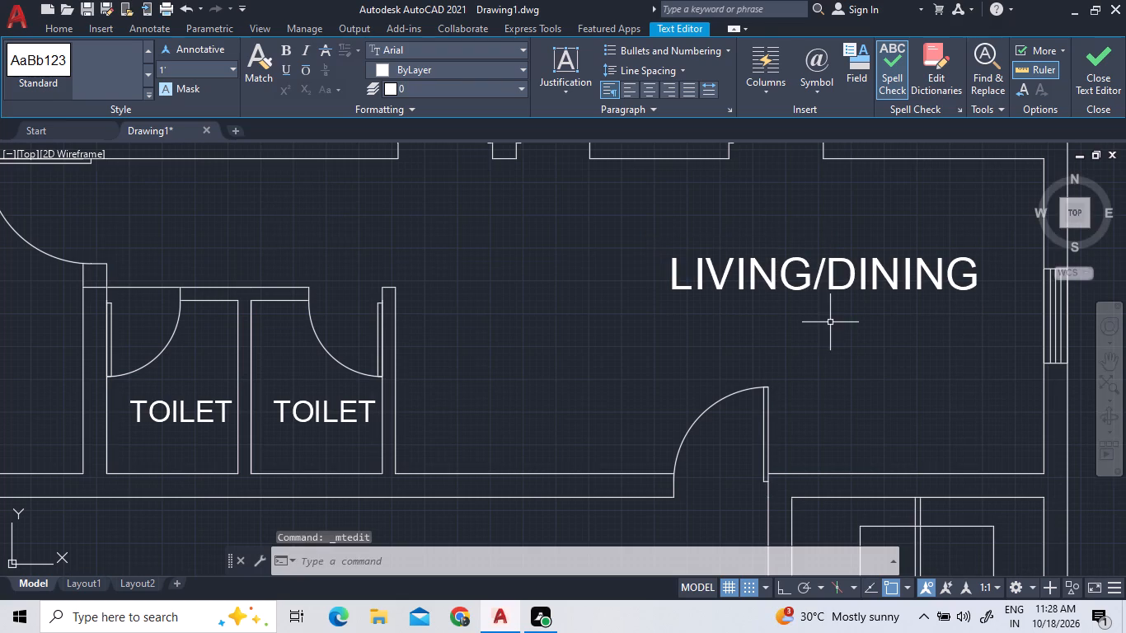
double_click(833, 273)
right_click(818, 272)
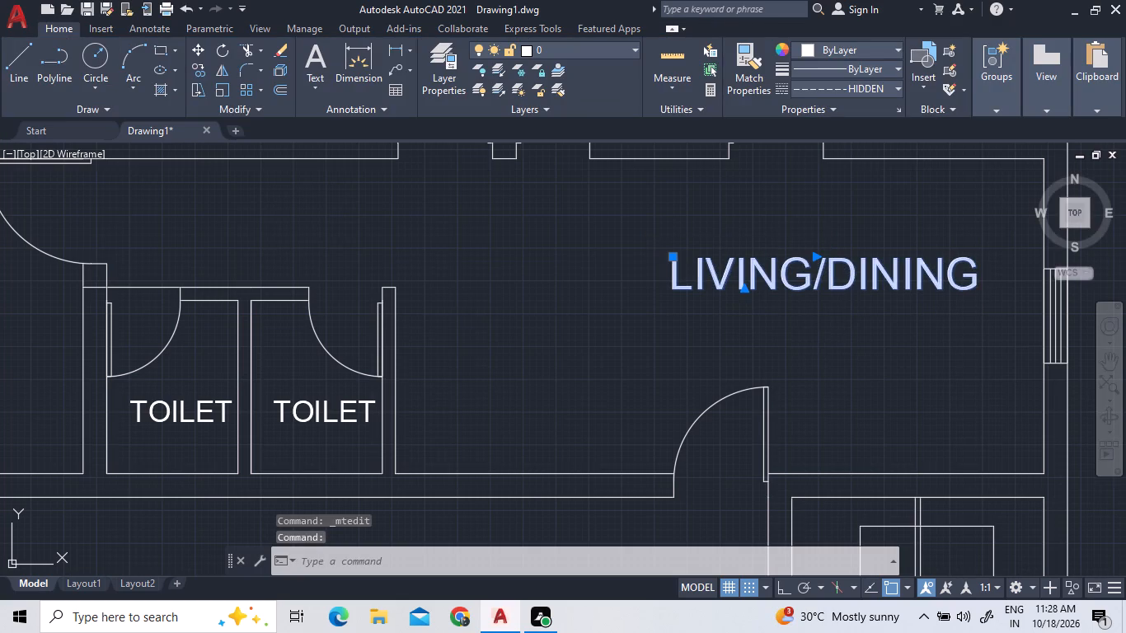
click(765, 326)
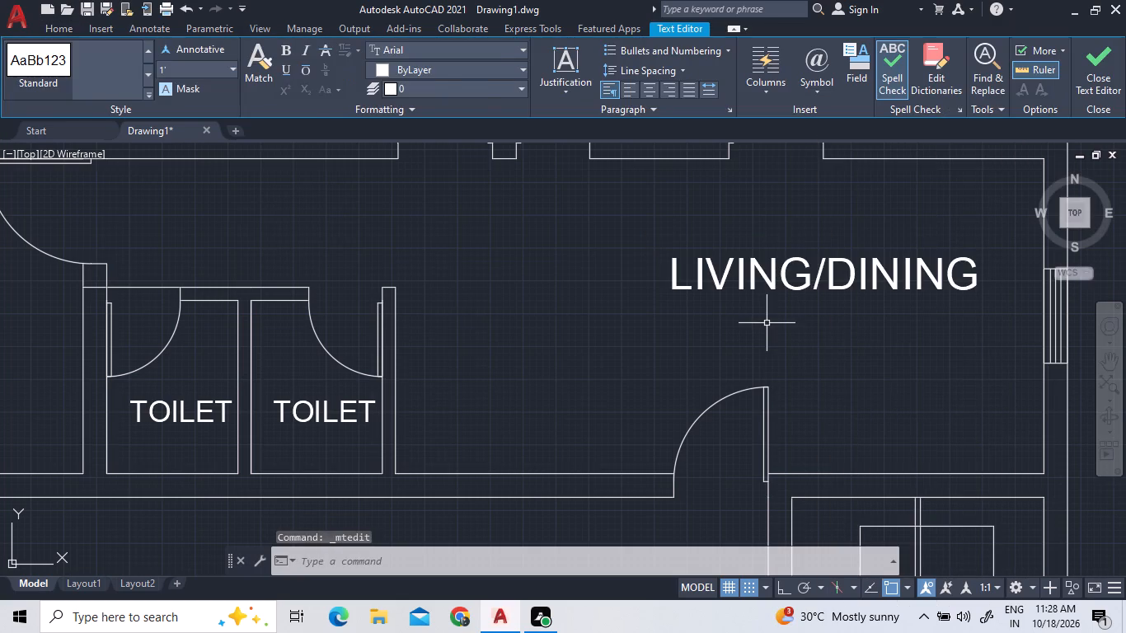
Move the "LIVING/DINING" label southwest, closer to the middle of its room.
click(755, 266)
right_click(754, 265)
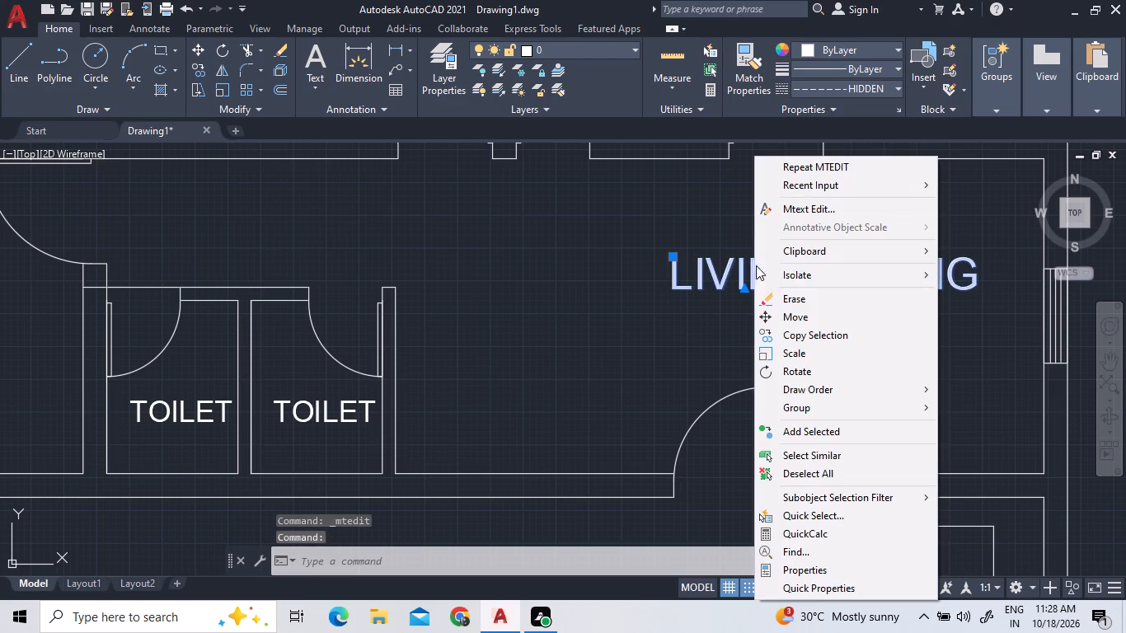
triple_click(769, 315)
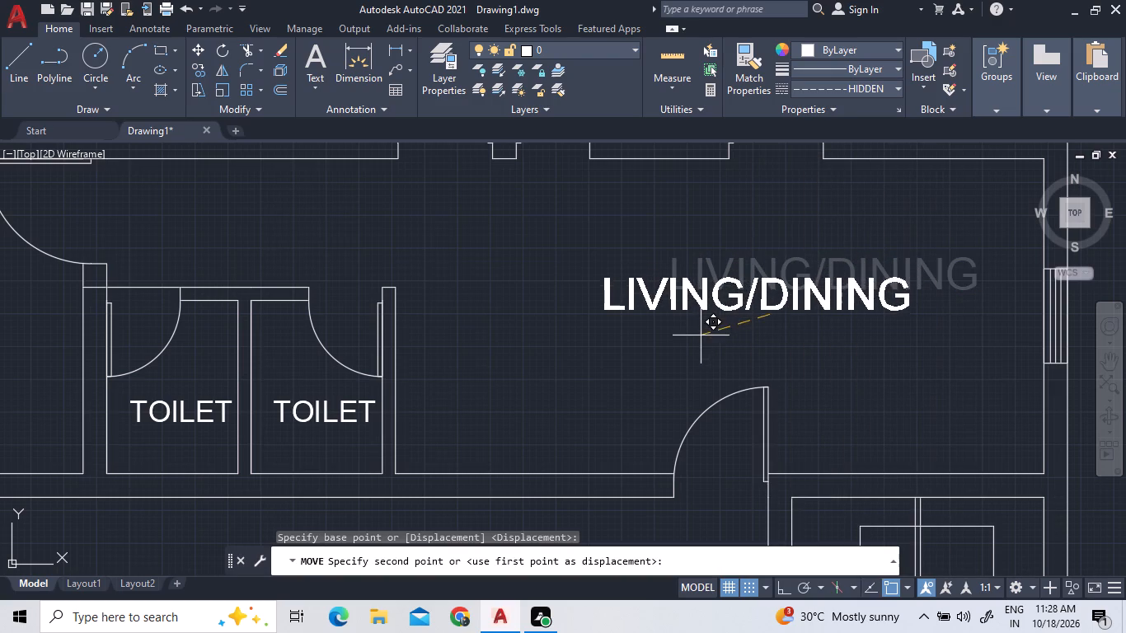
double_click(689, 339)
Draw a rectangle 9" long and 1' wide in the empty space west of the floor plan.
scroll(714, 280, down, 1)
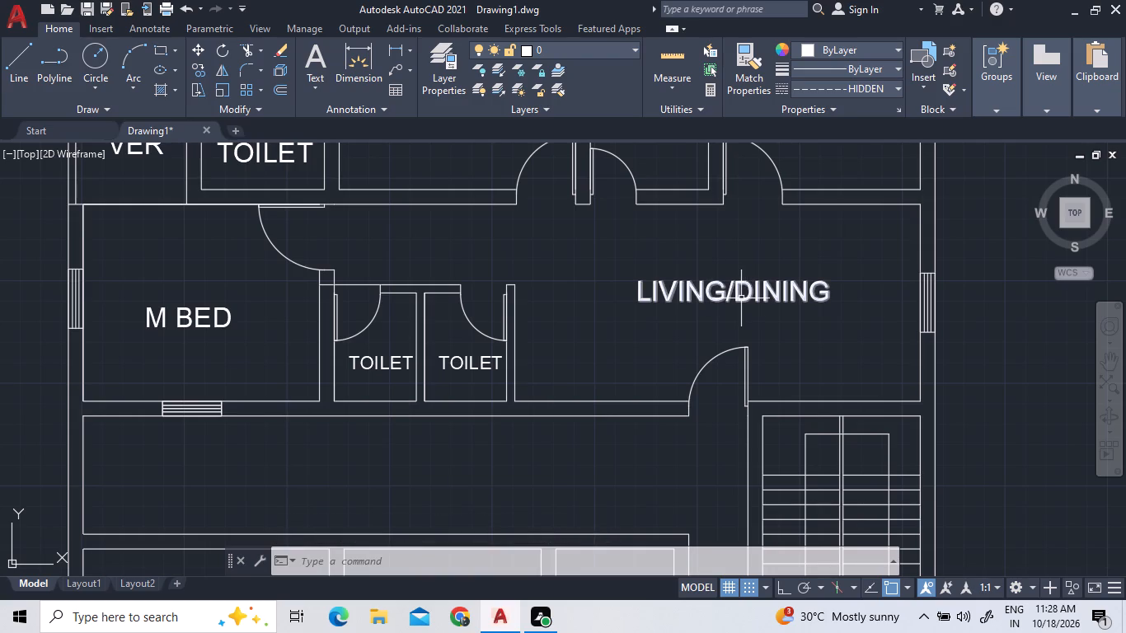
scroll(741, 298, down, 2)
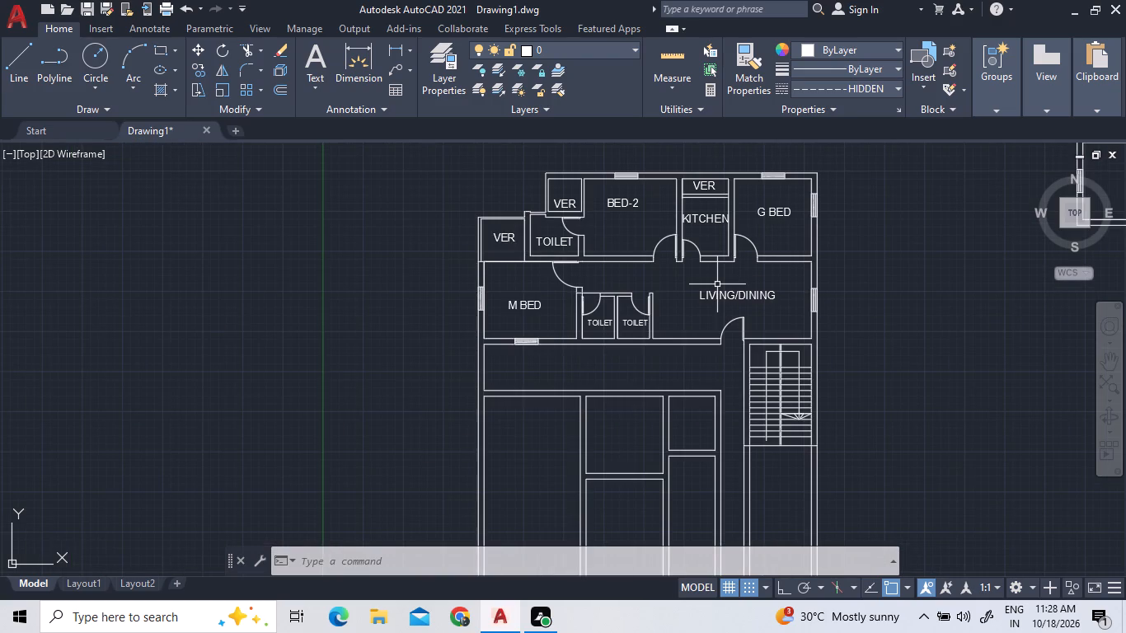
scroll(717, 284, down, 2)
scroll(686, 272, up, 2)
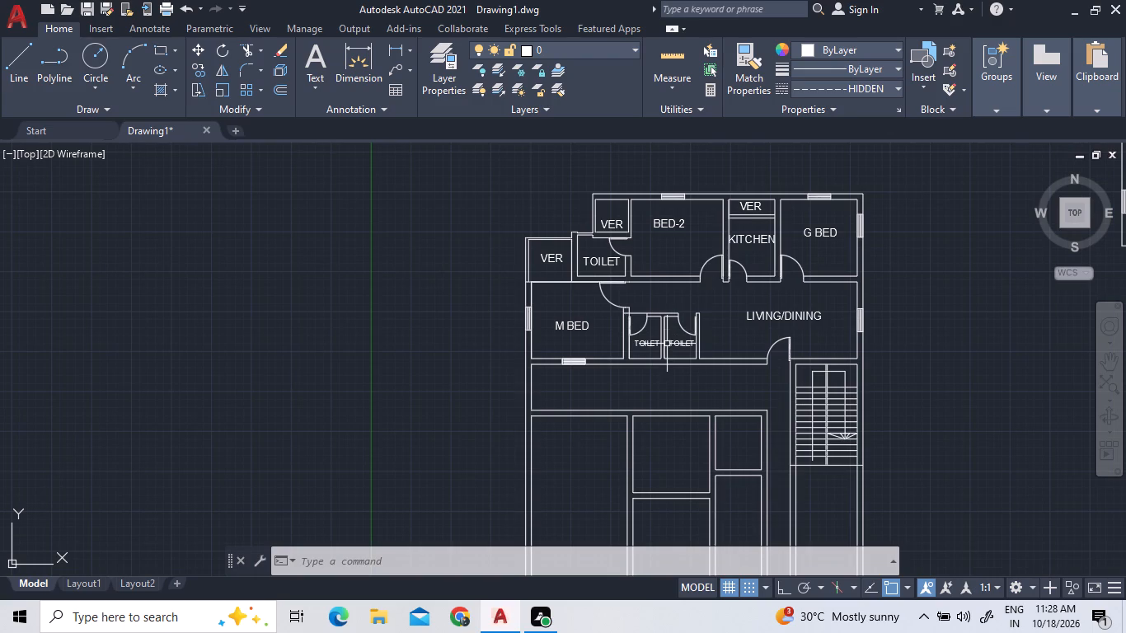
click(160, 44)
click(203, 221)
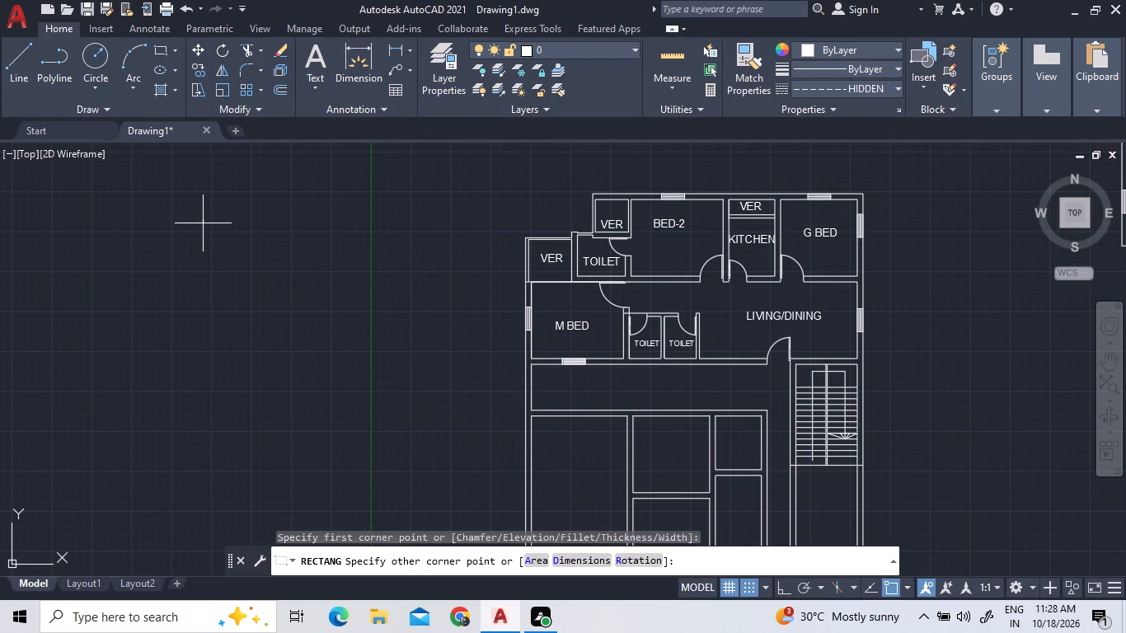
text(D)
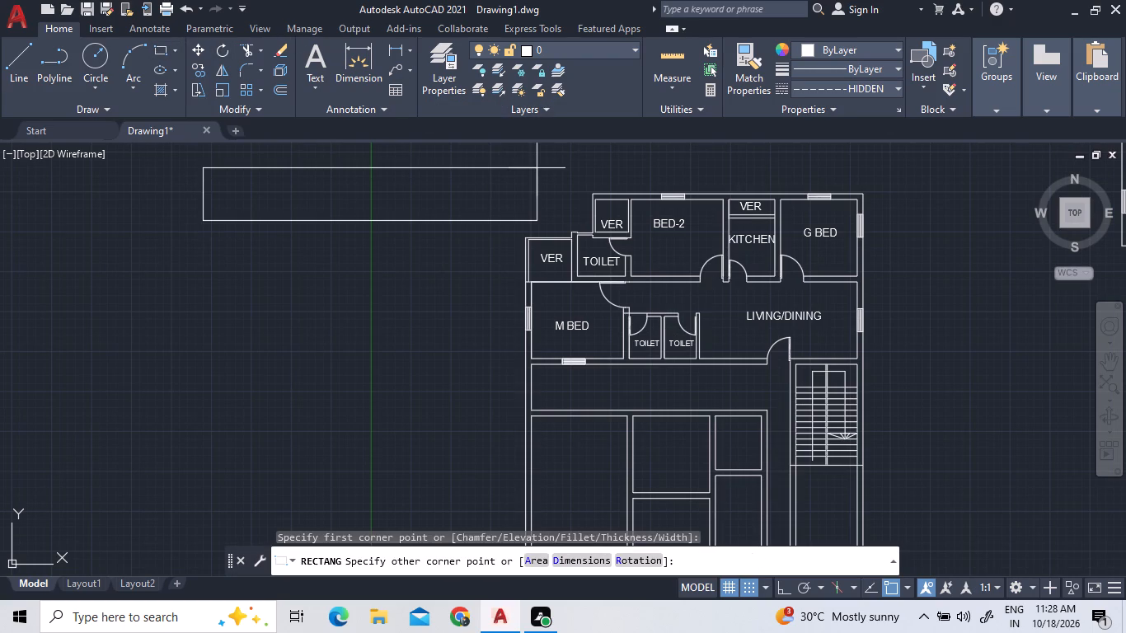
key(space)
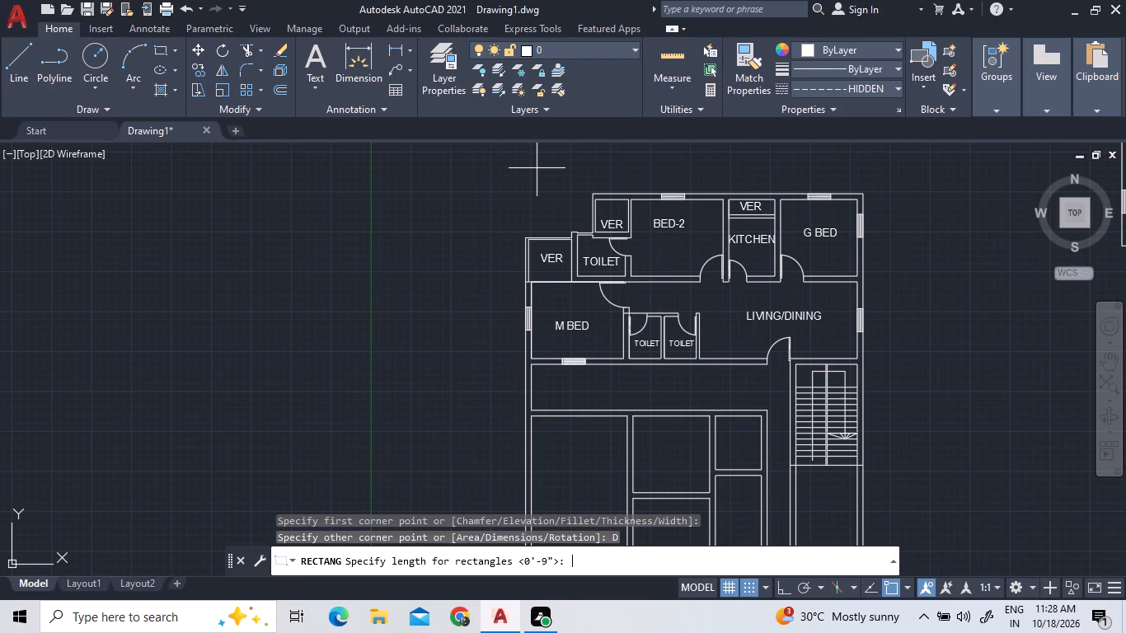
text(9")
key(Return)
text(1')
key(Return)
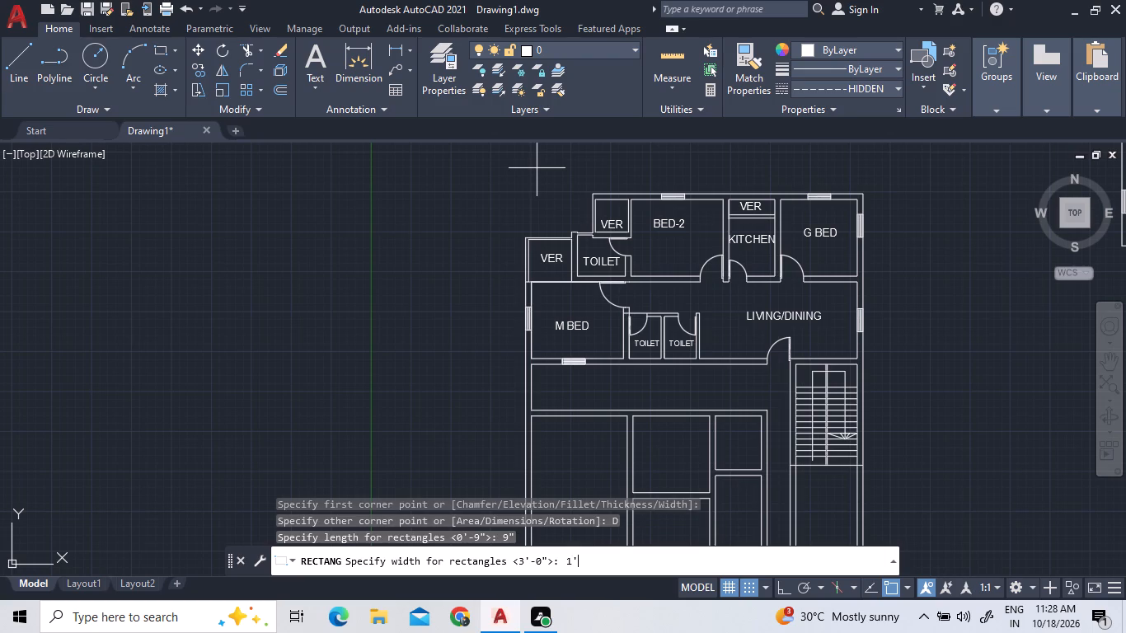
double_click(289, 245)
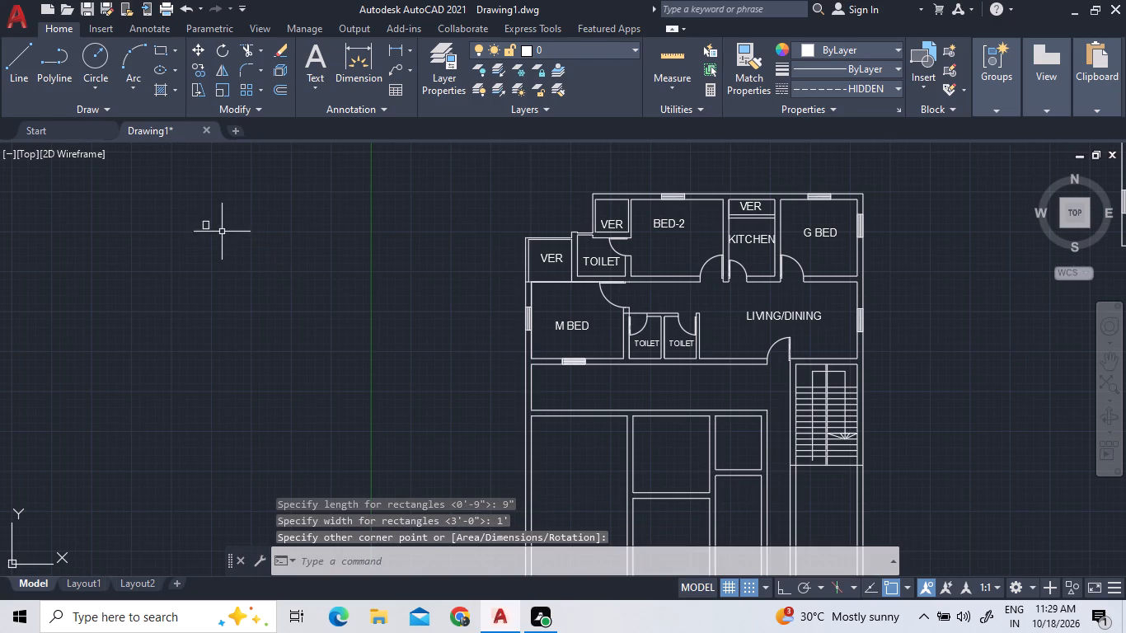
Move the small rectangle southeast so it sits just west of the M BED outer wall.
scroll(201, 218, up, 2)
click(241, 269)
click(196, 220)
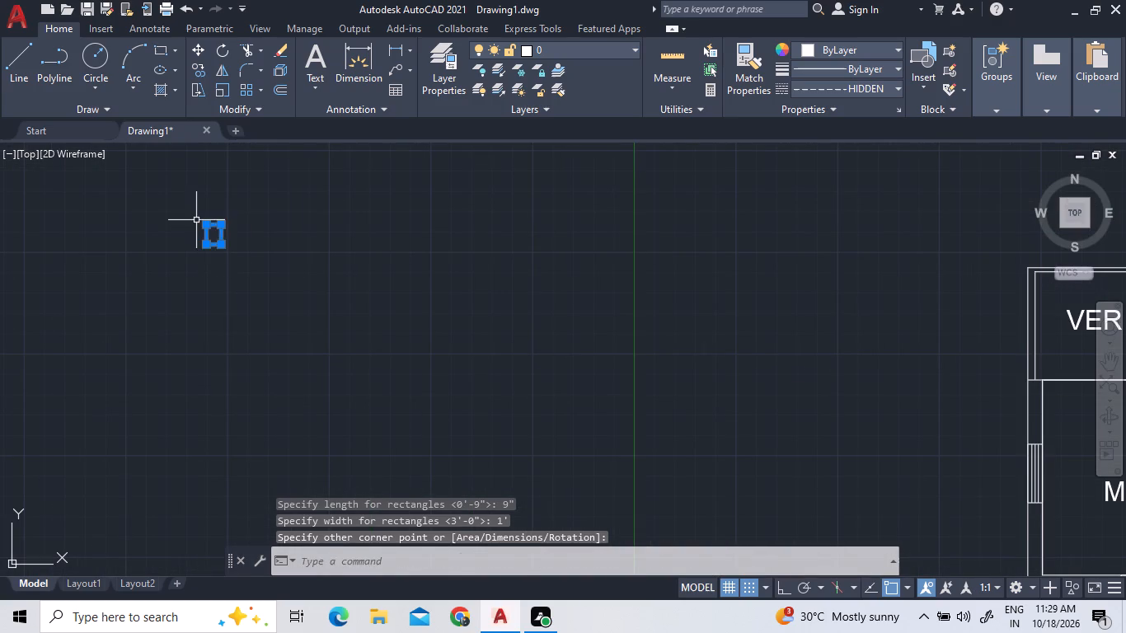
right_click(195, 220)
triple_click(246, 319)
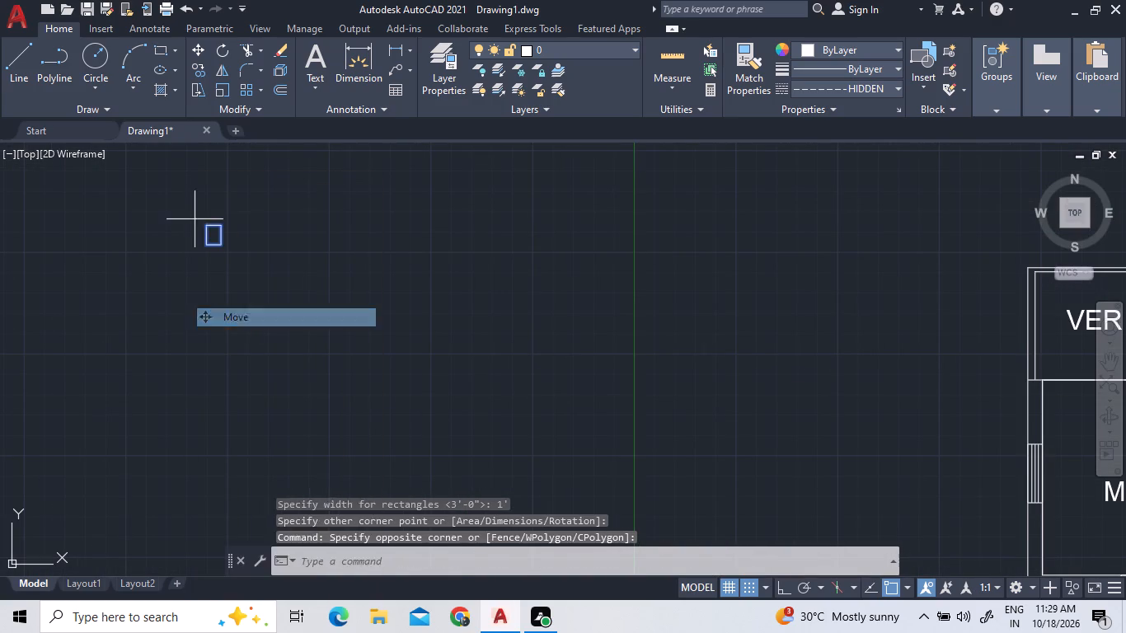
scroll(551, 349, down, 3)
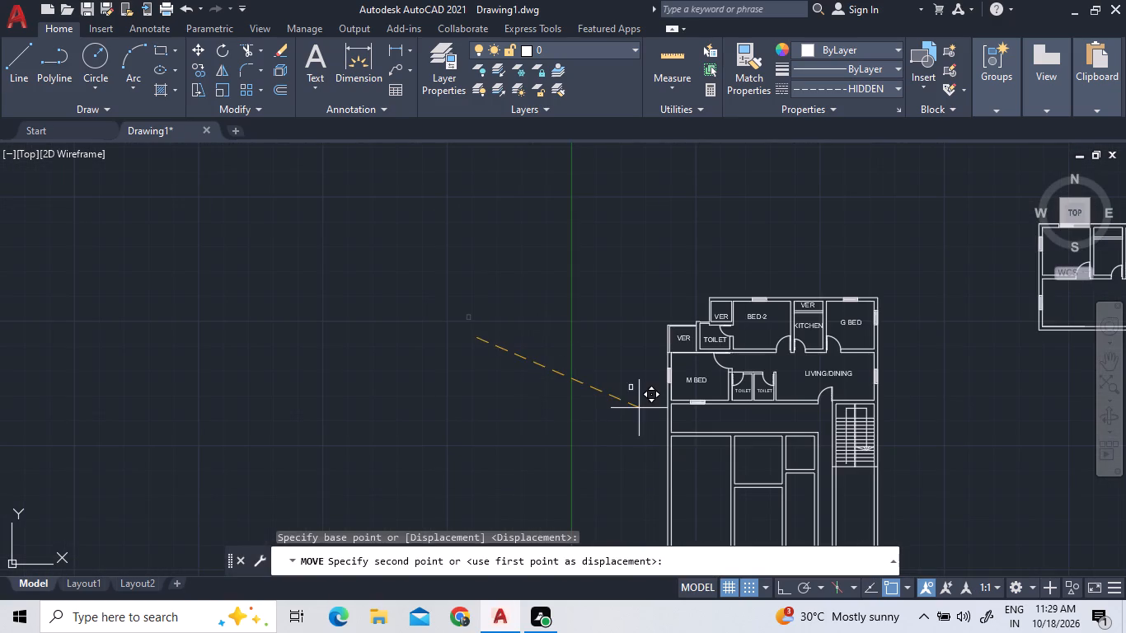
scroll(636, 406, up, 3)
click(645, 406)
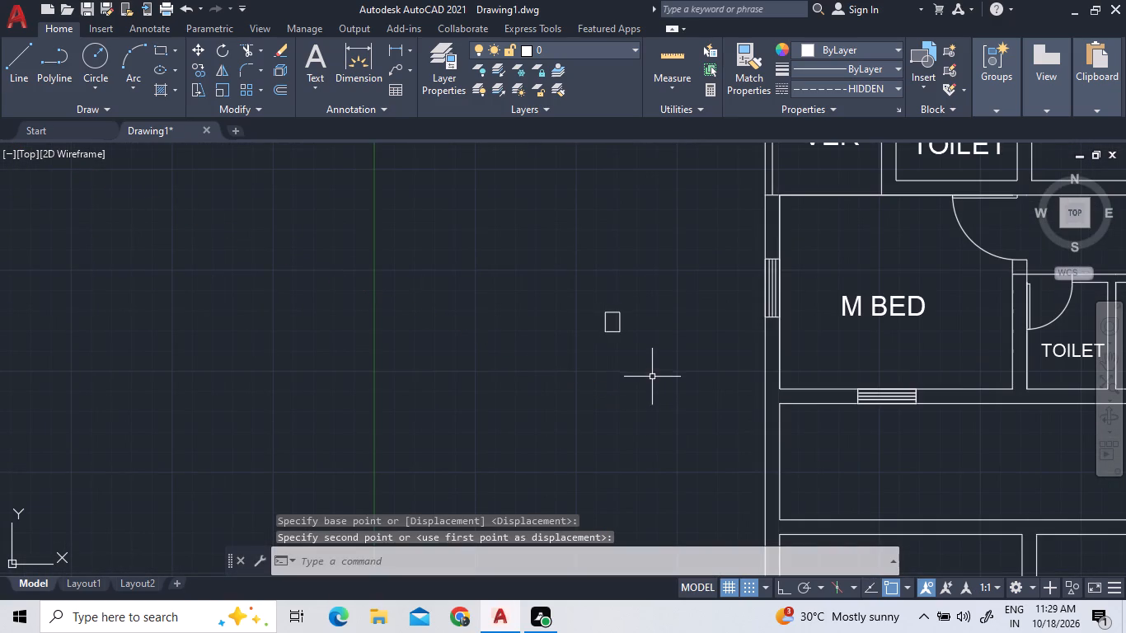
Change the small rectangle's linetype to ByLayer.
scroll(650, 347, up, 4)
scroll(524, 207, up, 2)
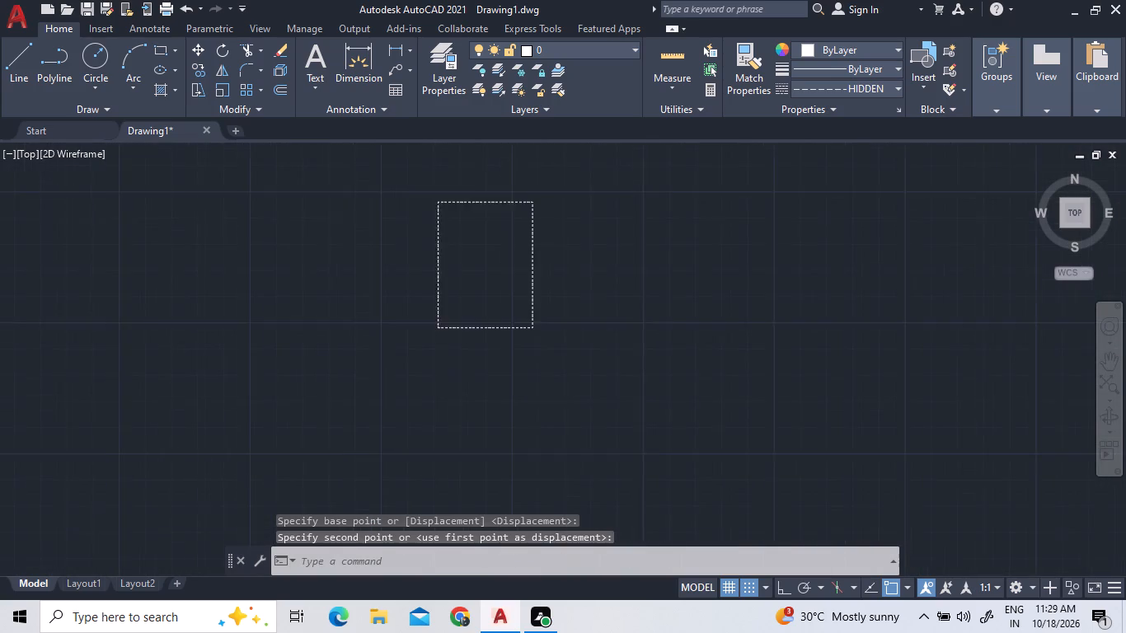
click(538, 223)
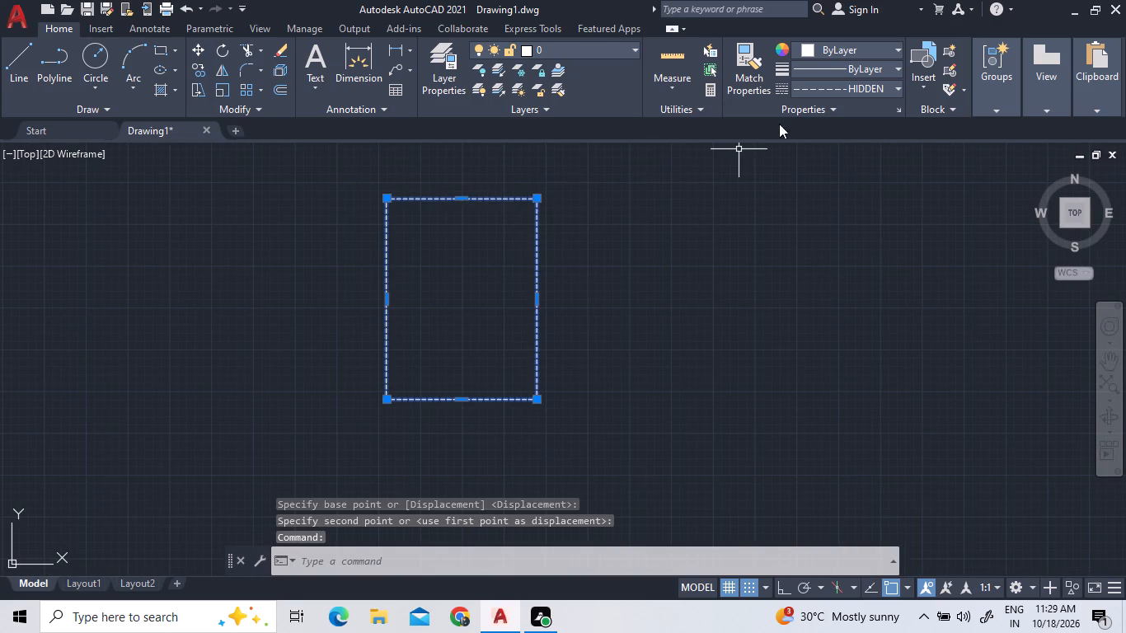
double_click(814, 88)
click(817, 91)
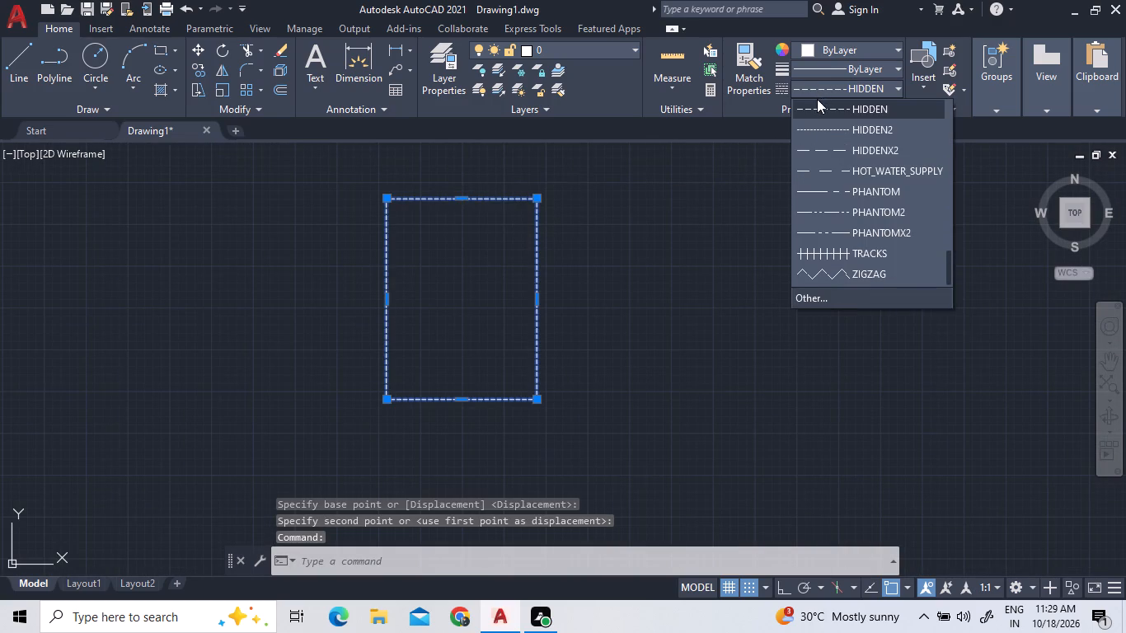
scroll(852, 208, up, 11)
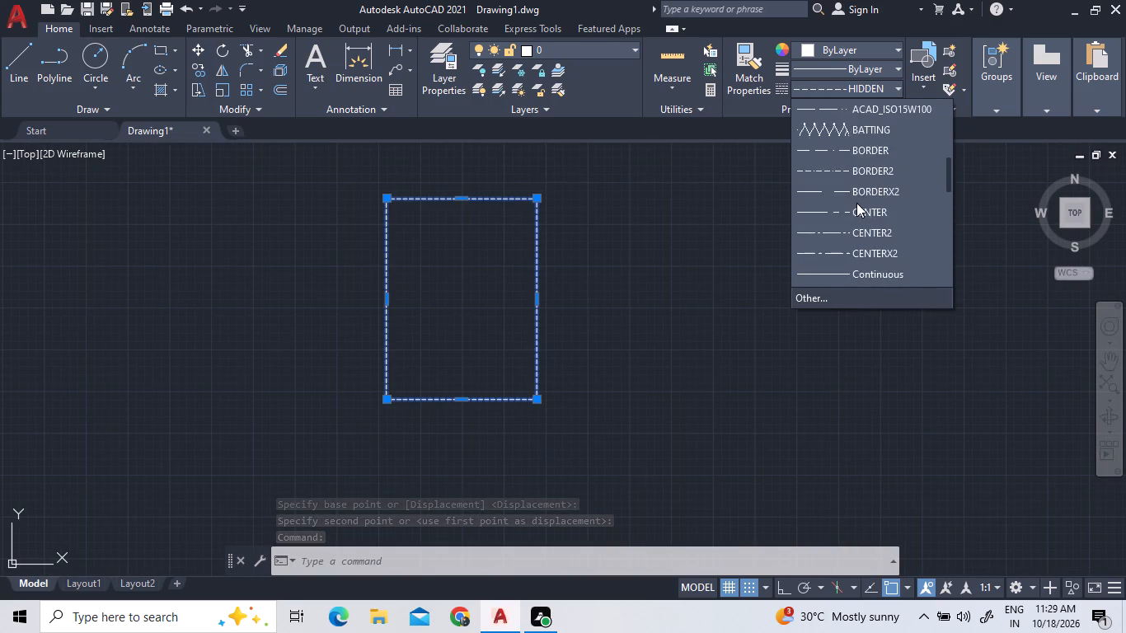
scroll(856, 203, up, 9)
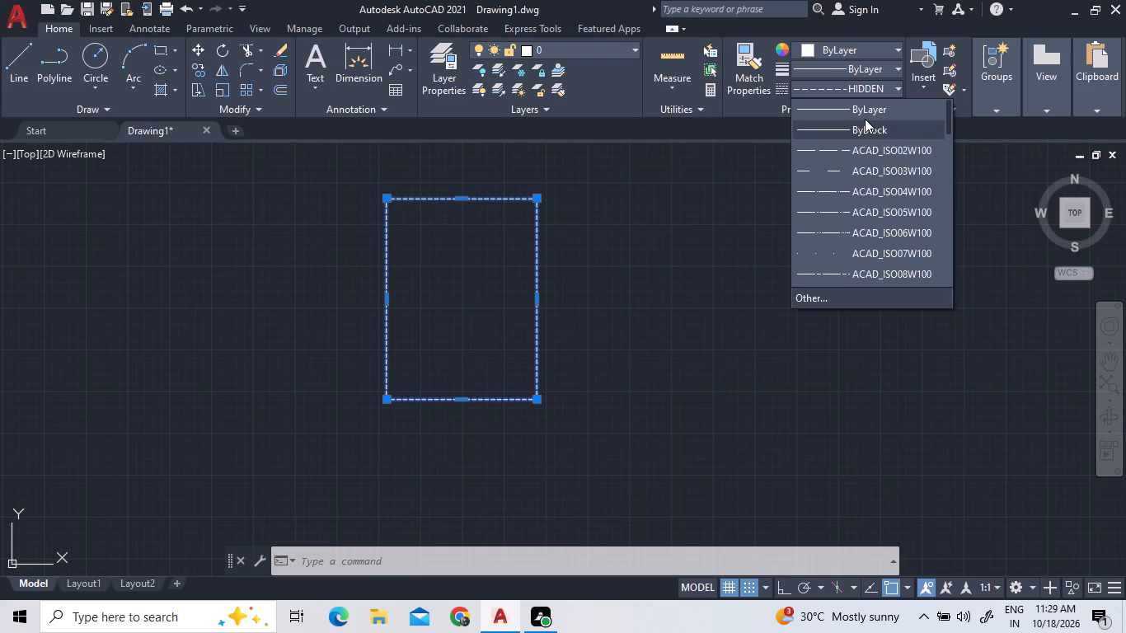
click(864, 111)
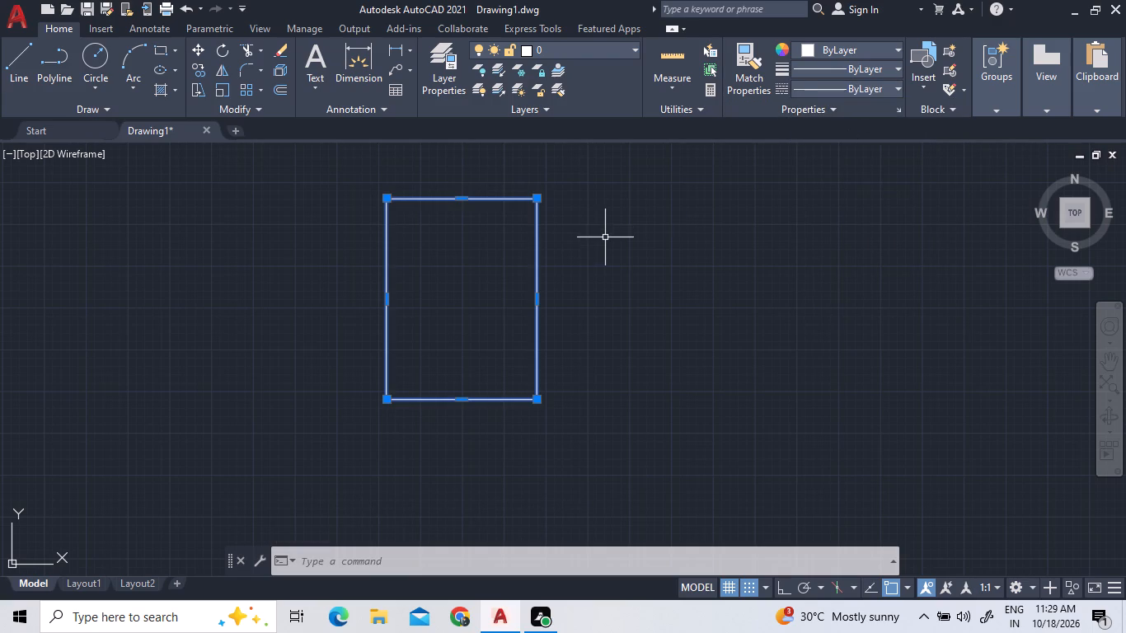
Draw a vertical line through the small rectangle from its top edge's midpoint to its bottom edge's midpoint.
click(29, 81)
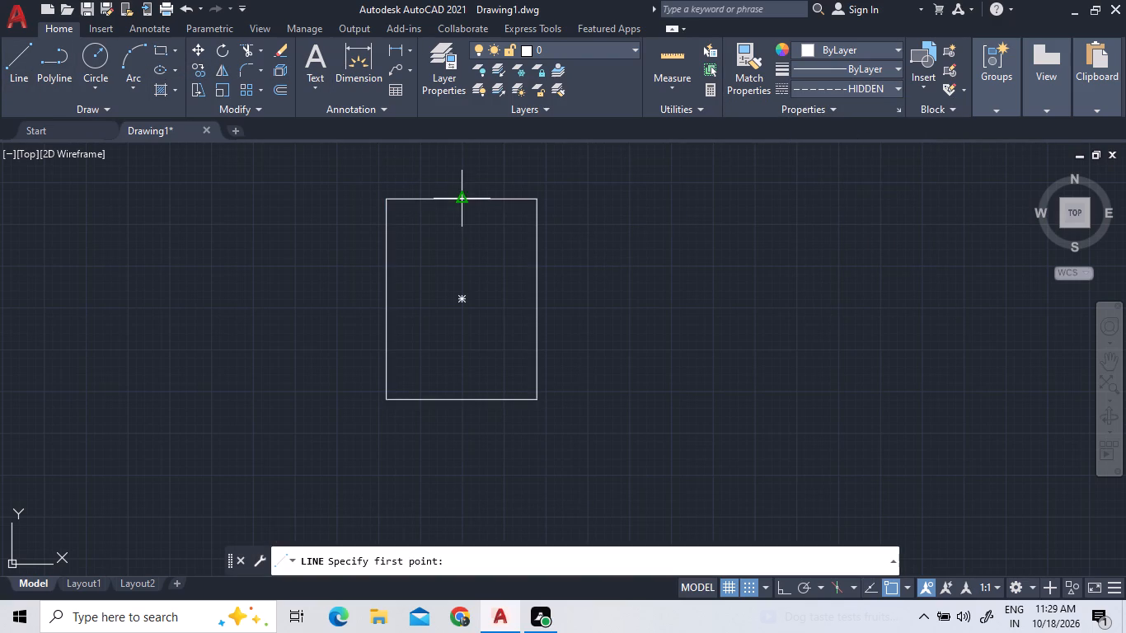
click(461, 201)
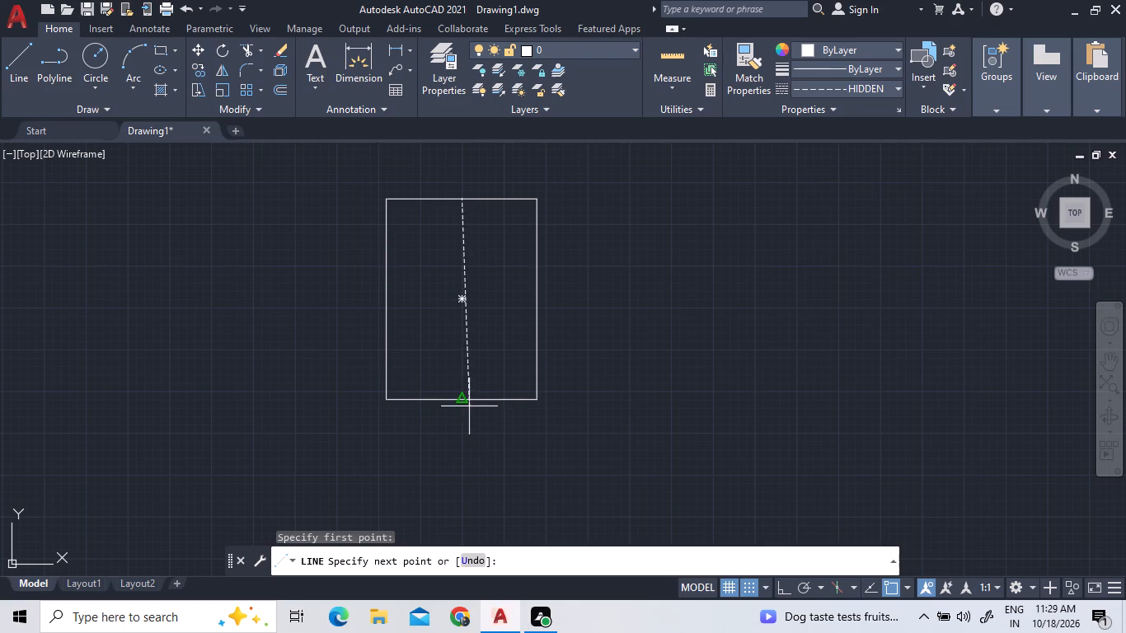
click(465, 400)
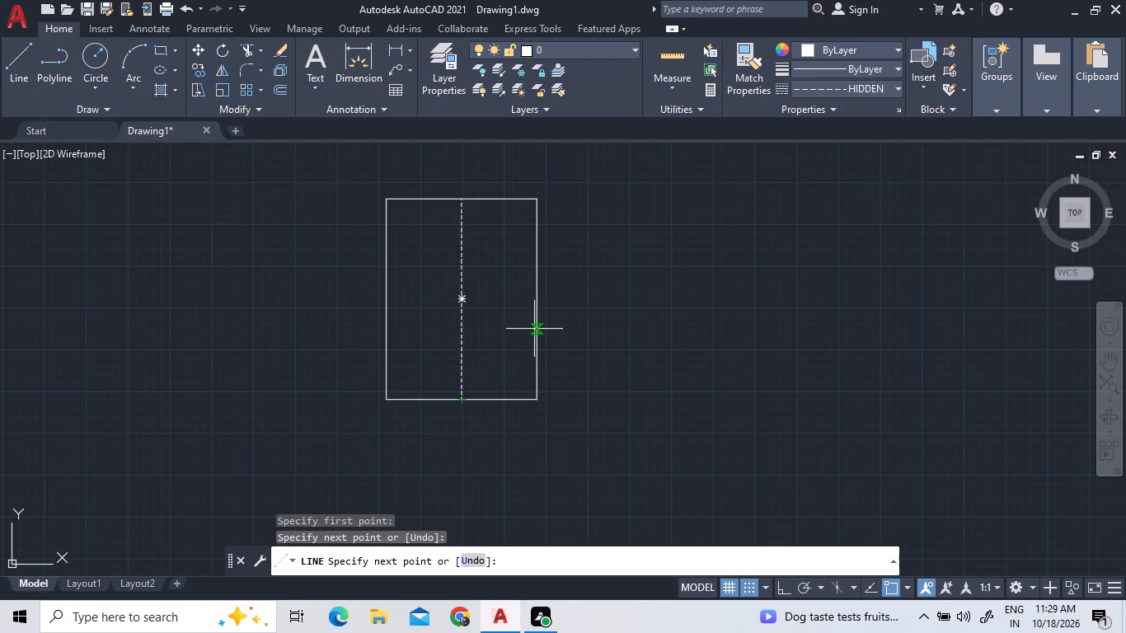
click(855, 96)
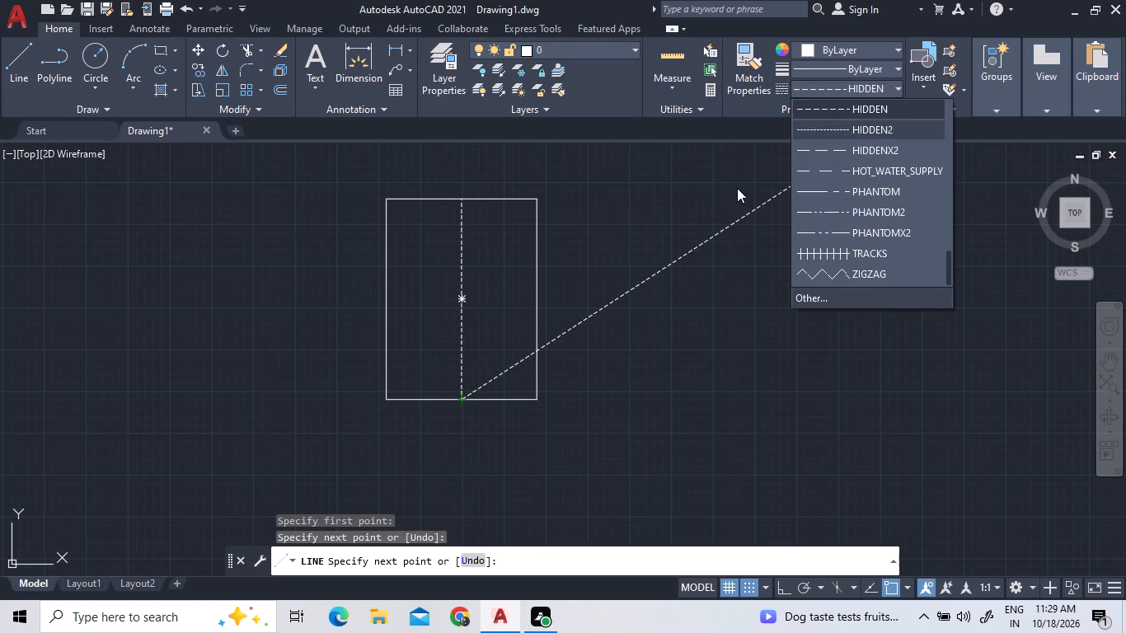
right_click(628, 256)
click(659, 273)
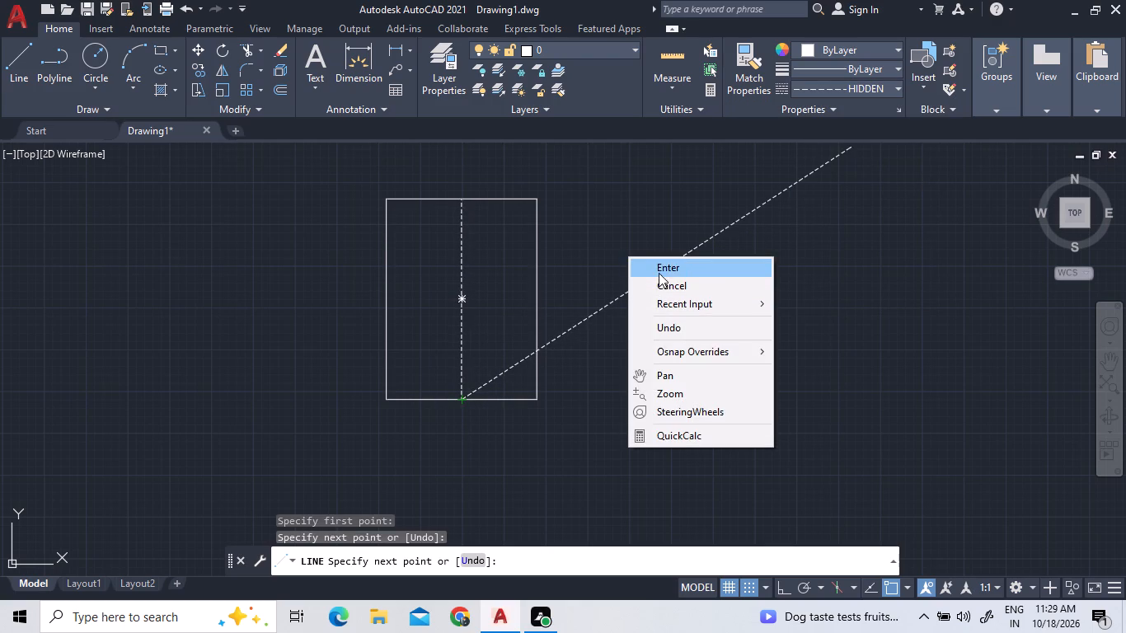
Change the linetype of the rectangle's vertical centre line to ByLayer and clear the selection.
double_click(461, 304)
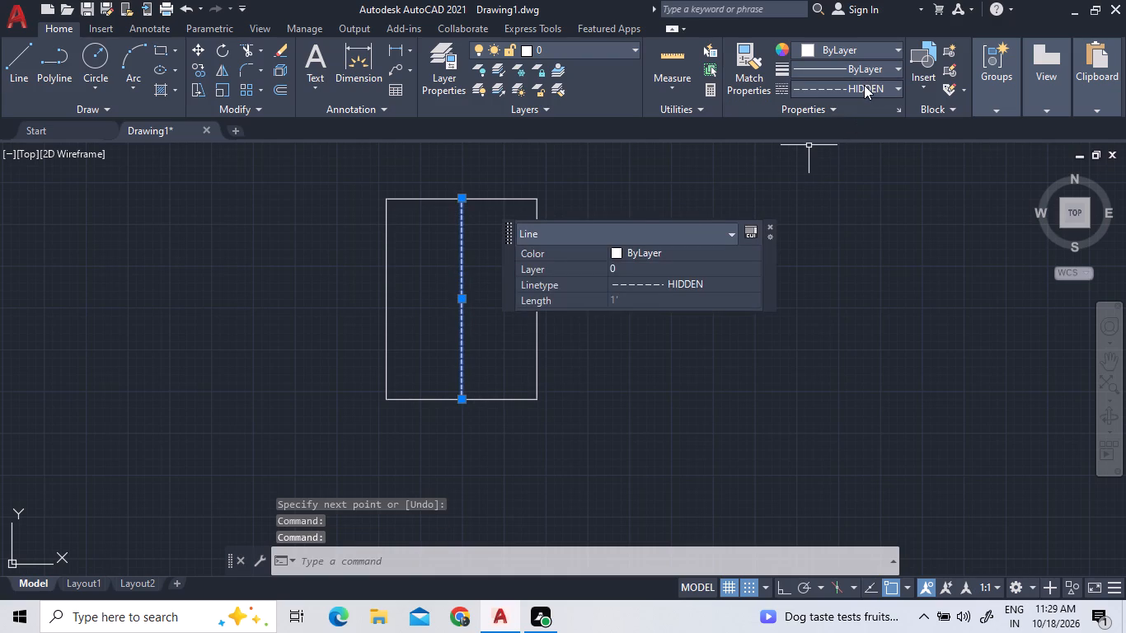
click(696, 284)
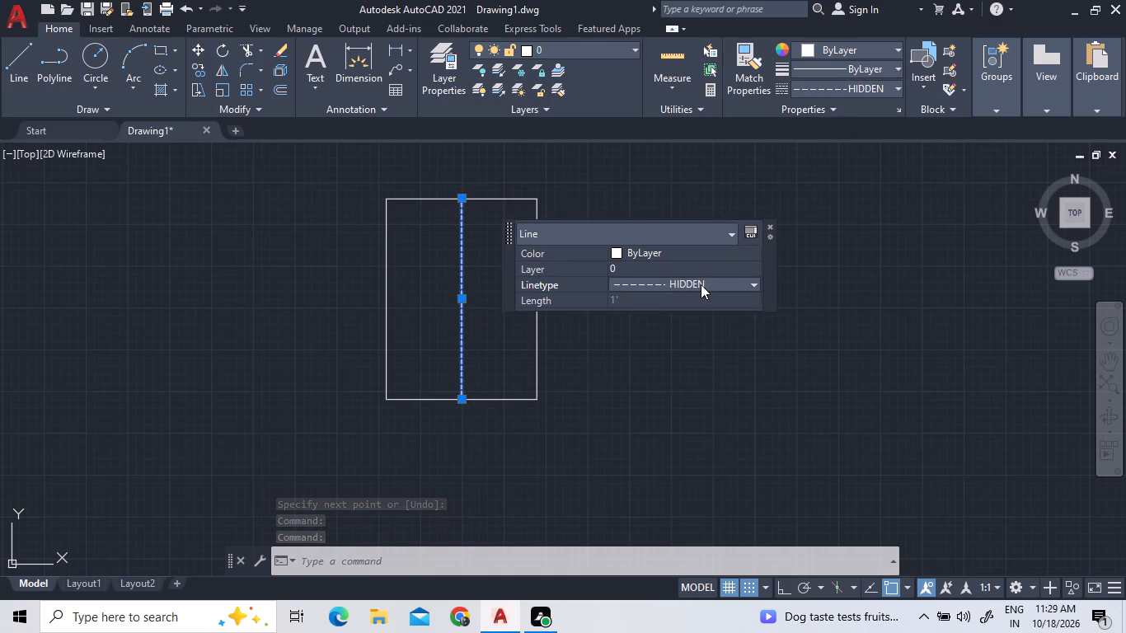
triple_click(701, 284)
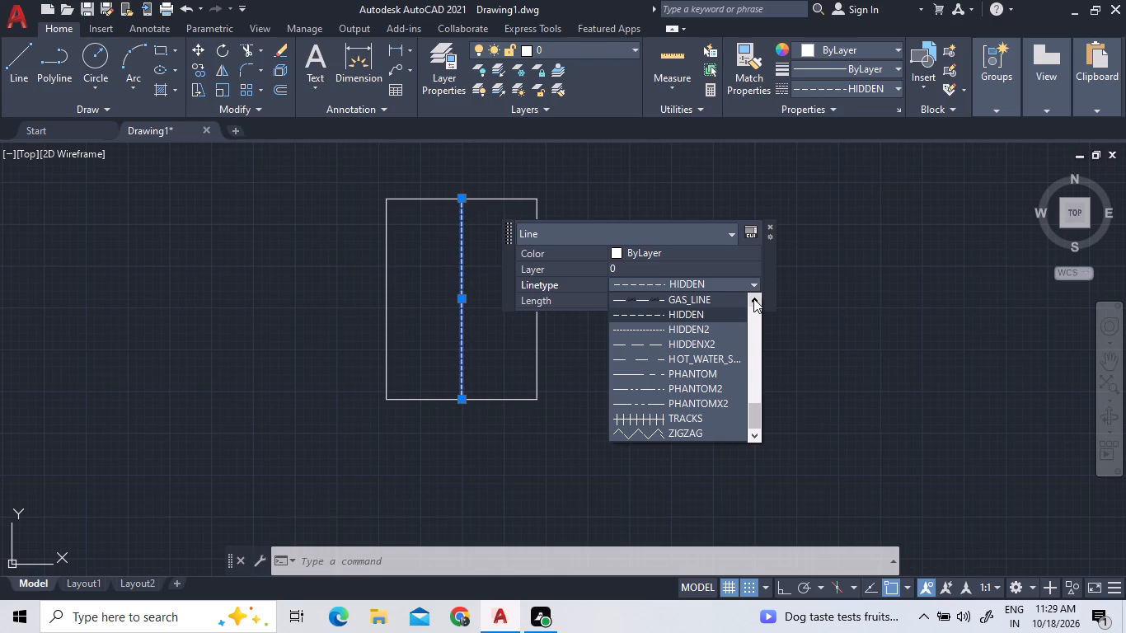
triple_click(753, 298)
click(753, 298)
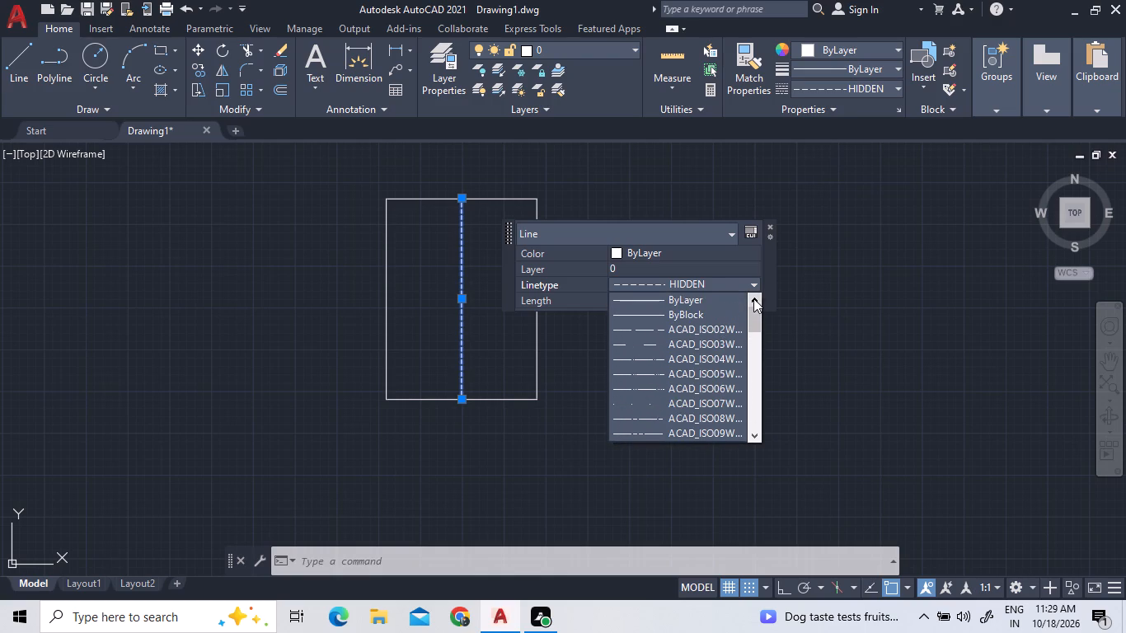
double_click(719, 303)
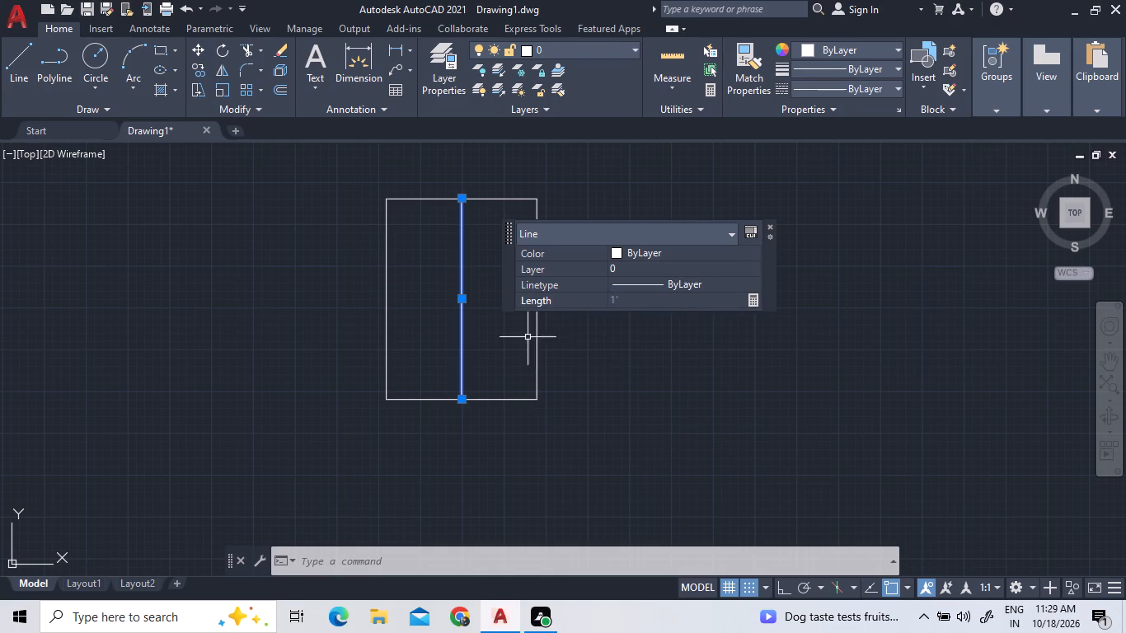
click(318, 323)
triple_click(318, 322)
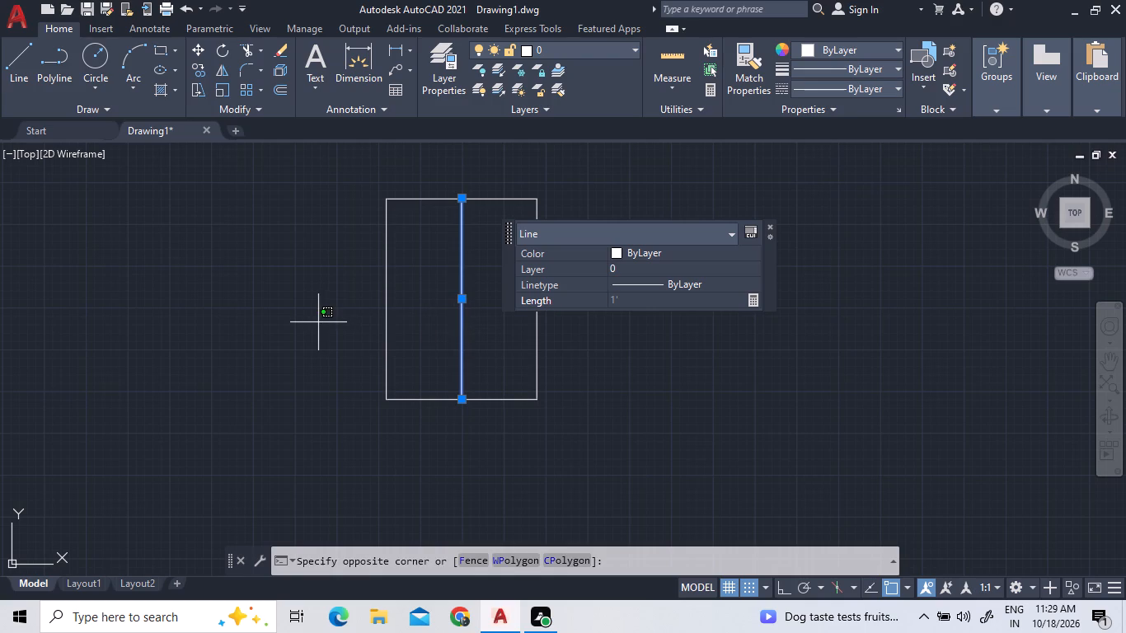
triple_click(318, 322)
key(Escape)
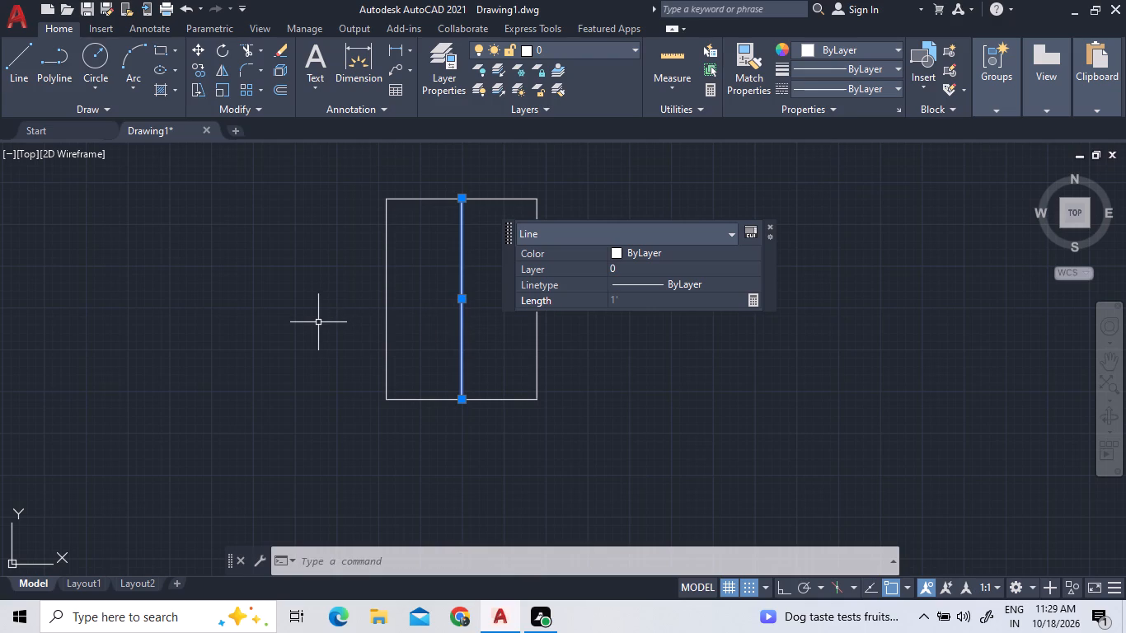
key(Escape)
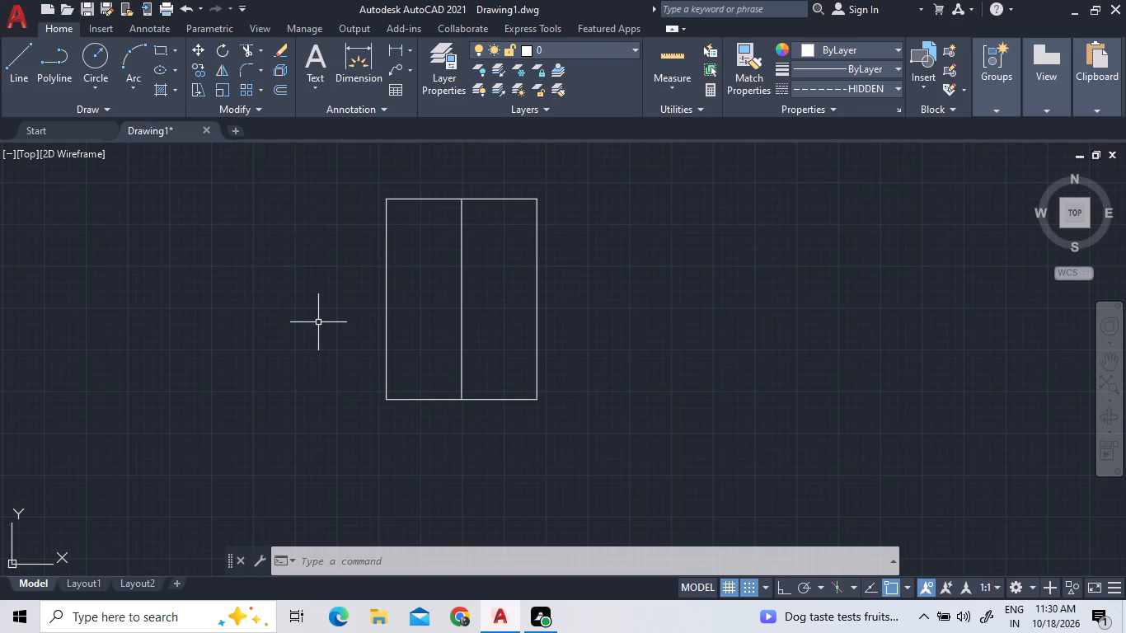
Rotate the rectangle and its centre line 90° about the rectangle's southeast corner, using Ortho, so the centre line runs horizontally.
scroll(525, 409, down, 3)
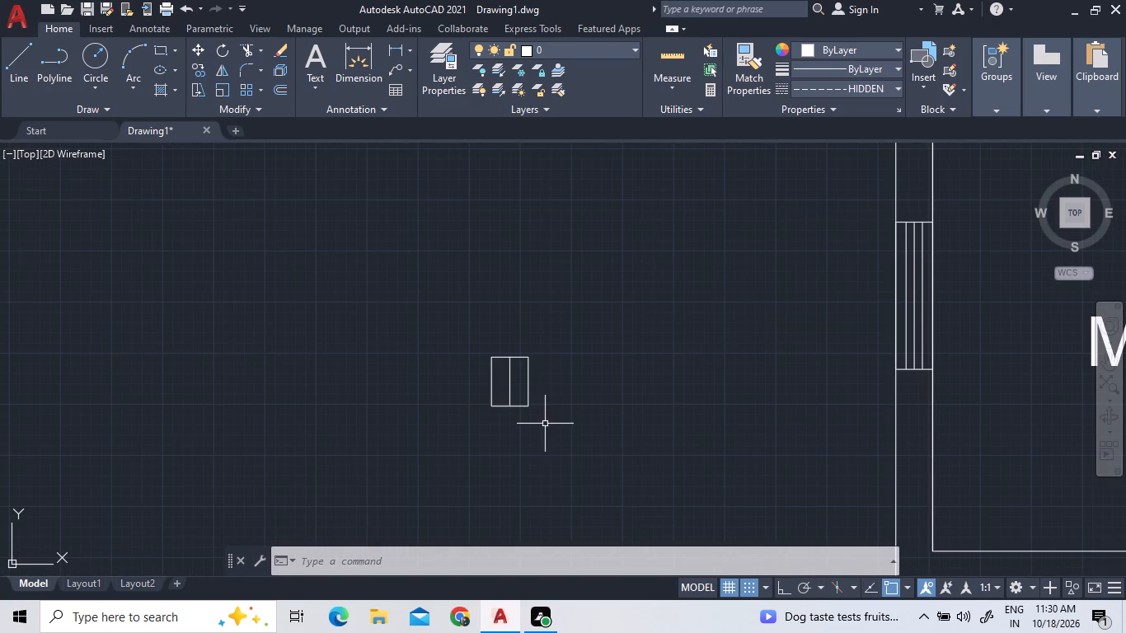
click(550, 429)
click(474, 345)
right_click(481, 331)
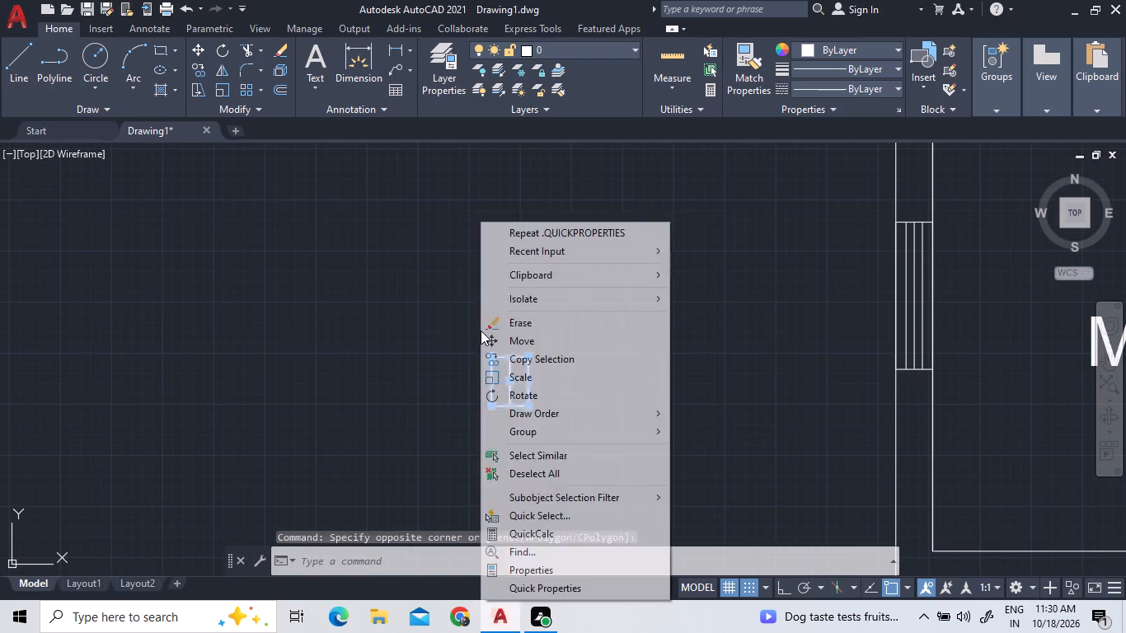
click(509, 391)
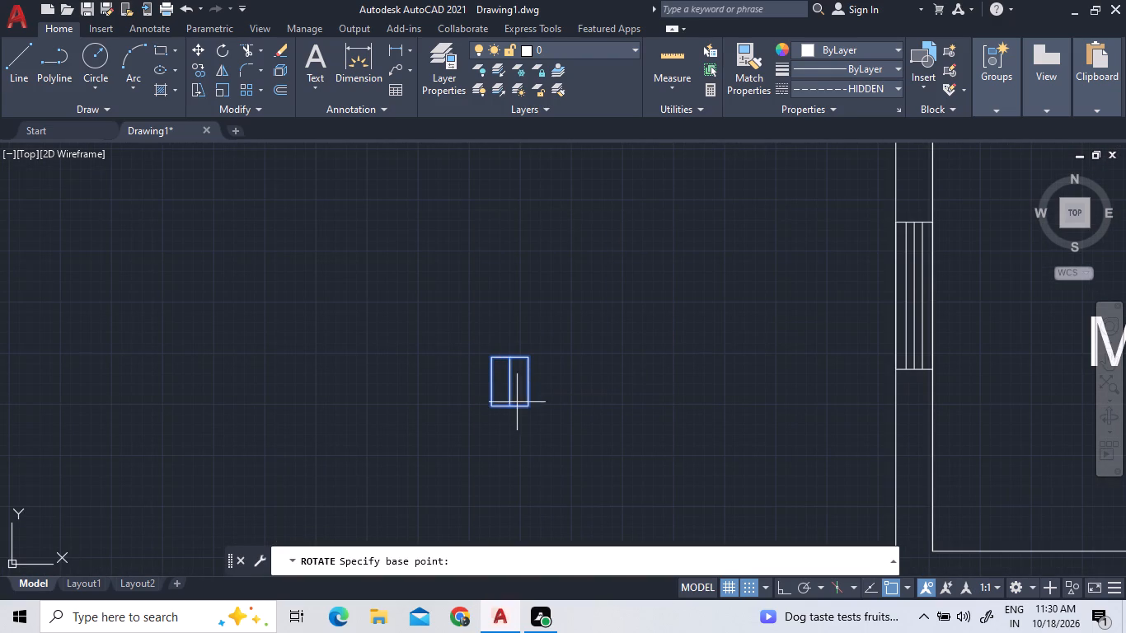
scroll(527, 405, up, 4)
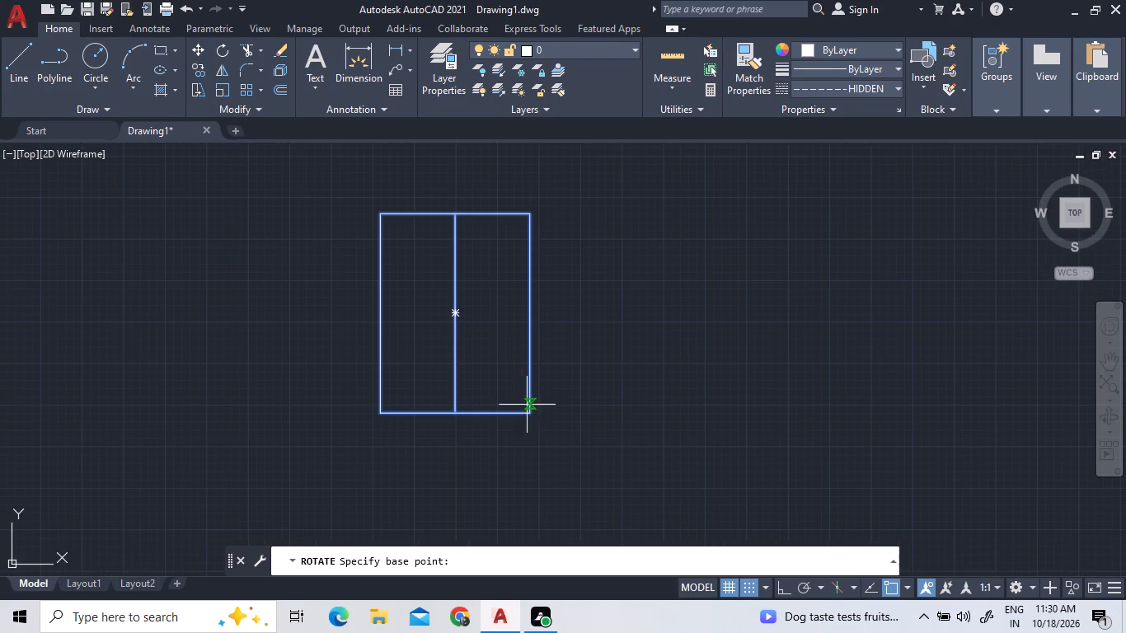
double_click(530, 410)
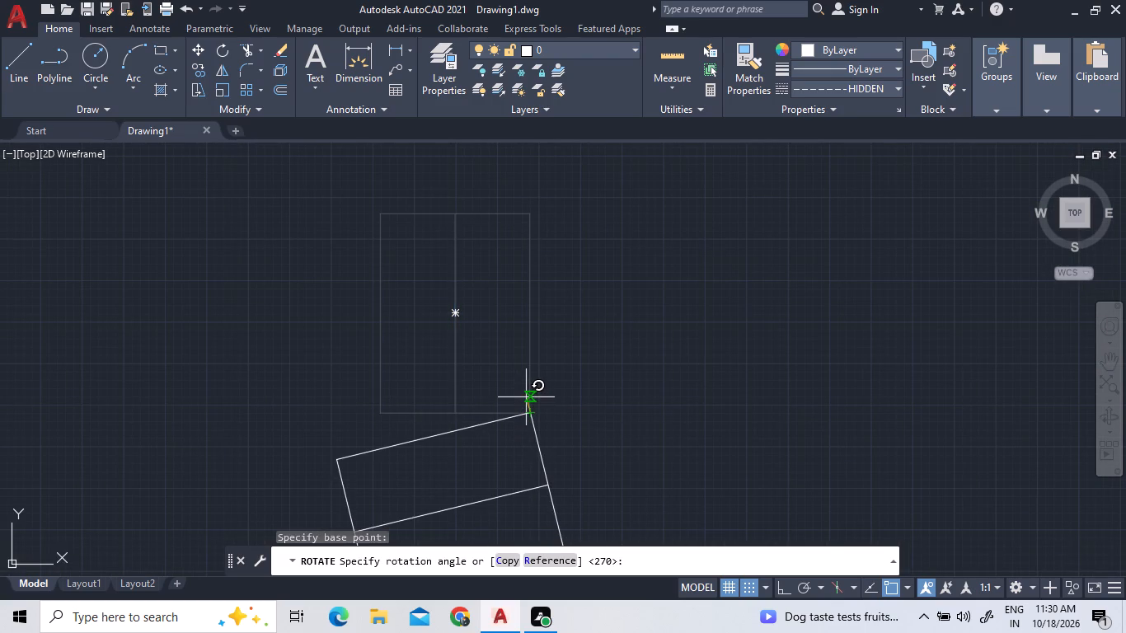
key(F8)
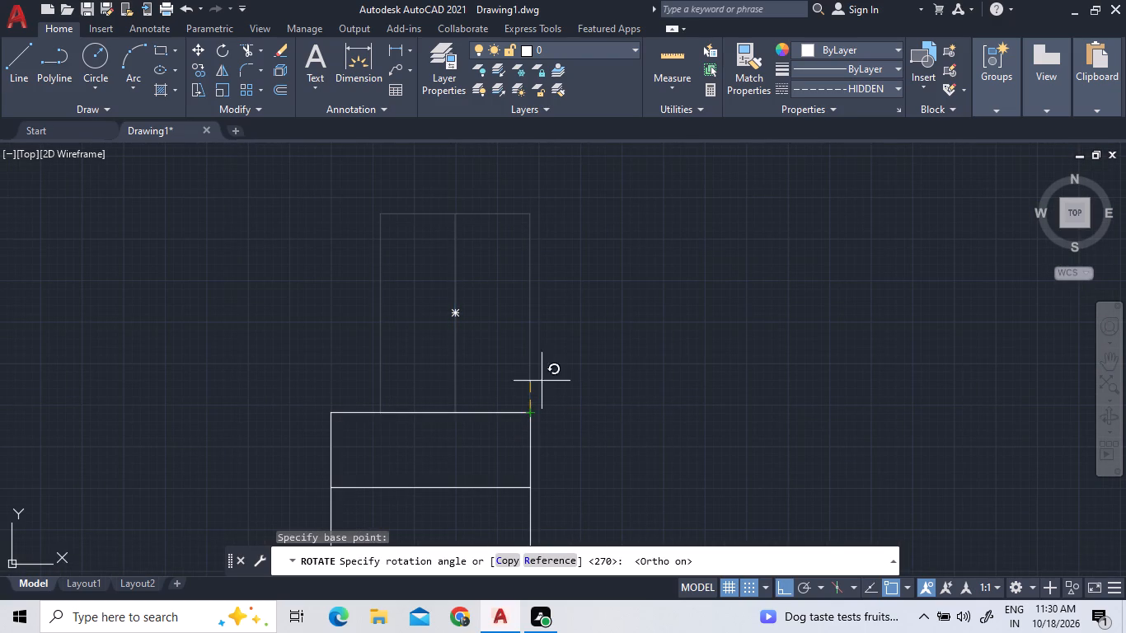
click(556, 313)
Copy the rotated symbol with Ortho off into the south wall below each of the two small toilets beside M BED.
scroll(556, 309, down, 5)
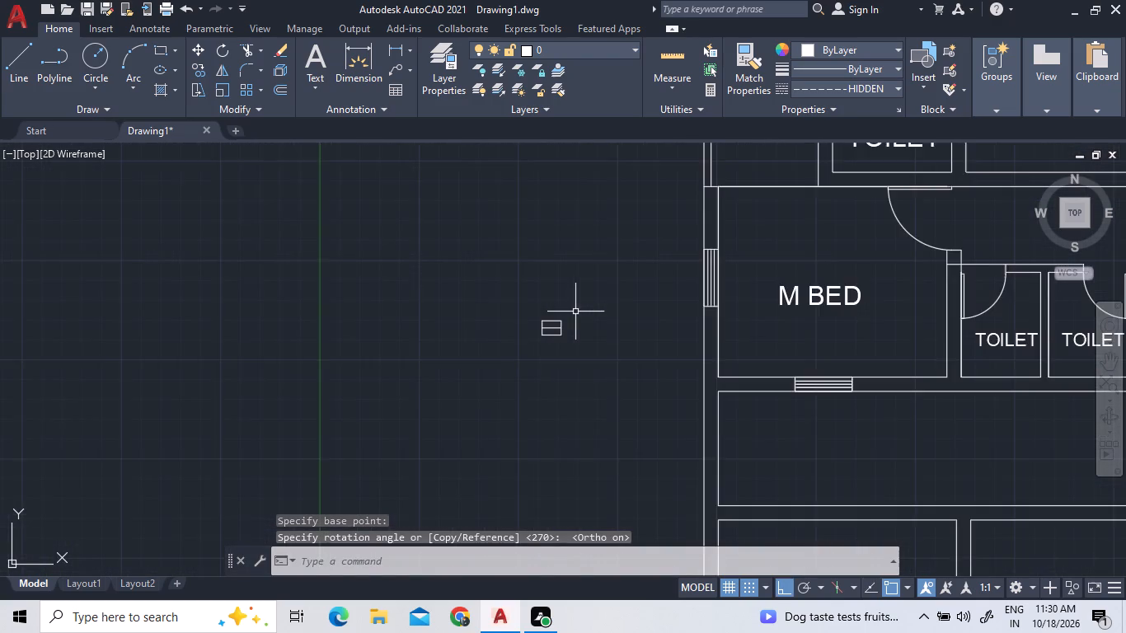
scroll(575, 312, down, 1)
double_click(579, 331)
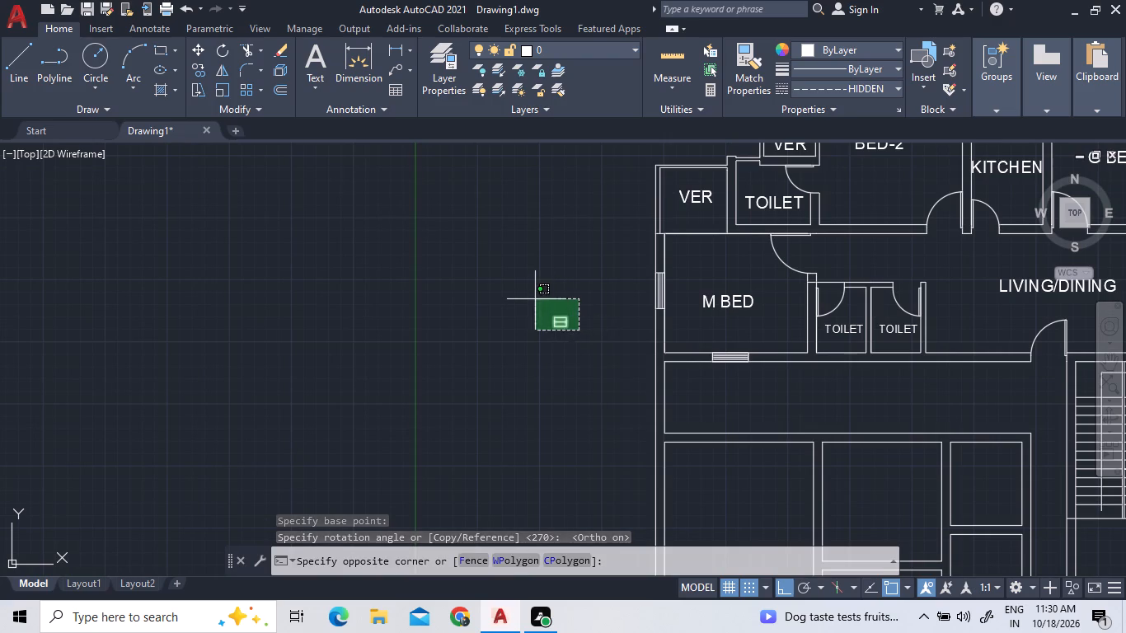
click(533, 299)
right_click(533, 298)
double_click(554, 363)
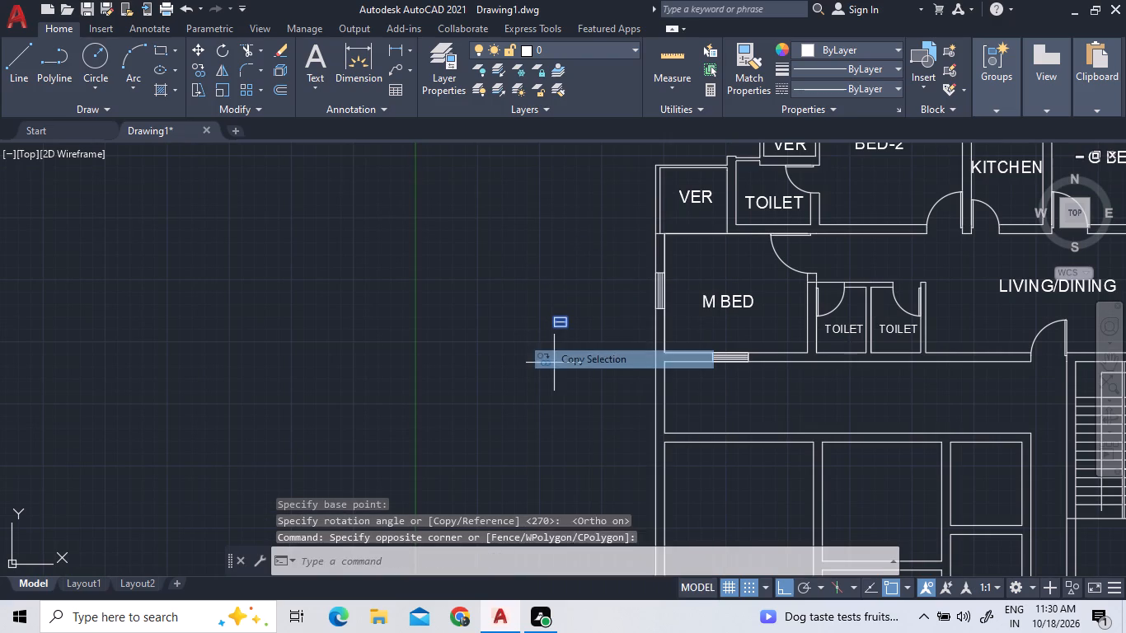
scroll(665, 349, down, 4)
scroll(733, 363, up, 1)
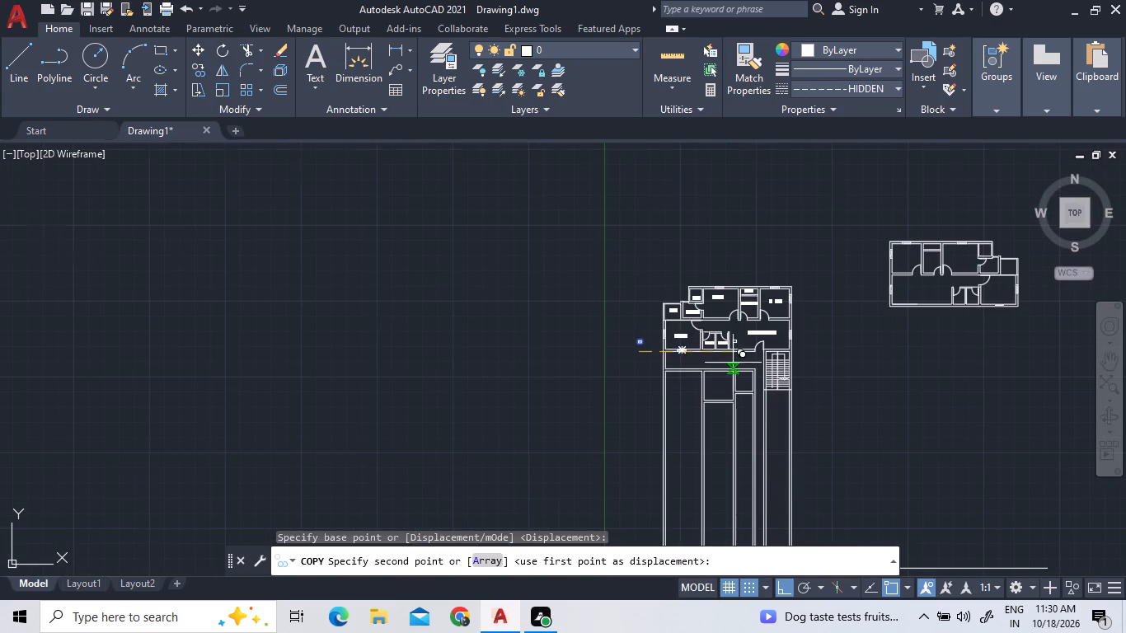
scroll(733, 363, up, 3)
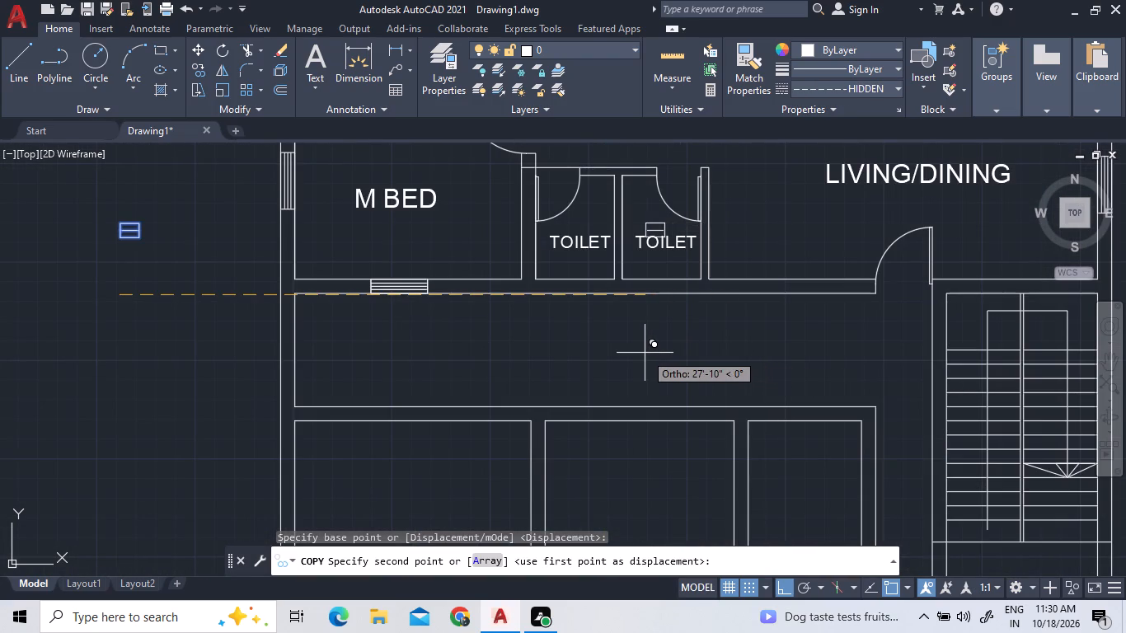
key(F8)
scroll(647, 338, up, 2)
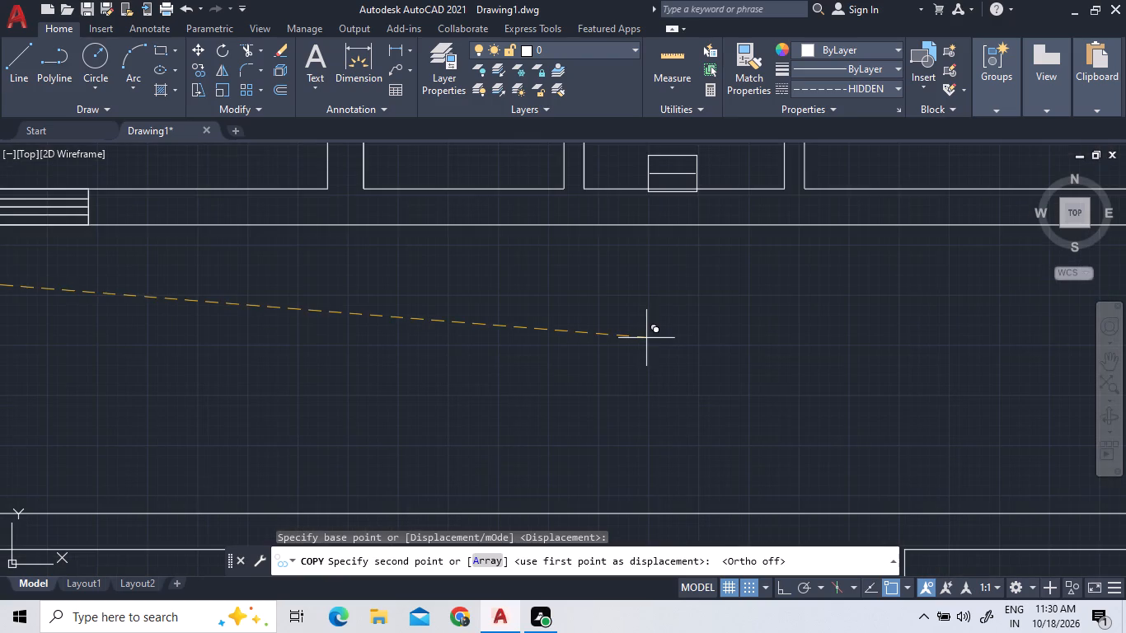
scroll(648, 366, up, 2)
scroll(648, 366, down, 3)
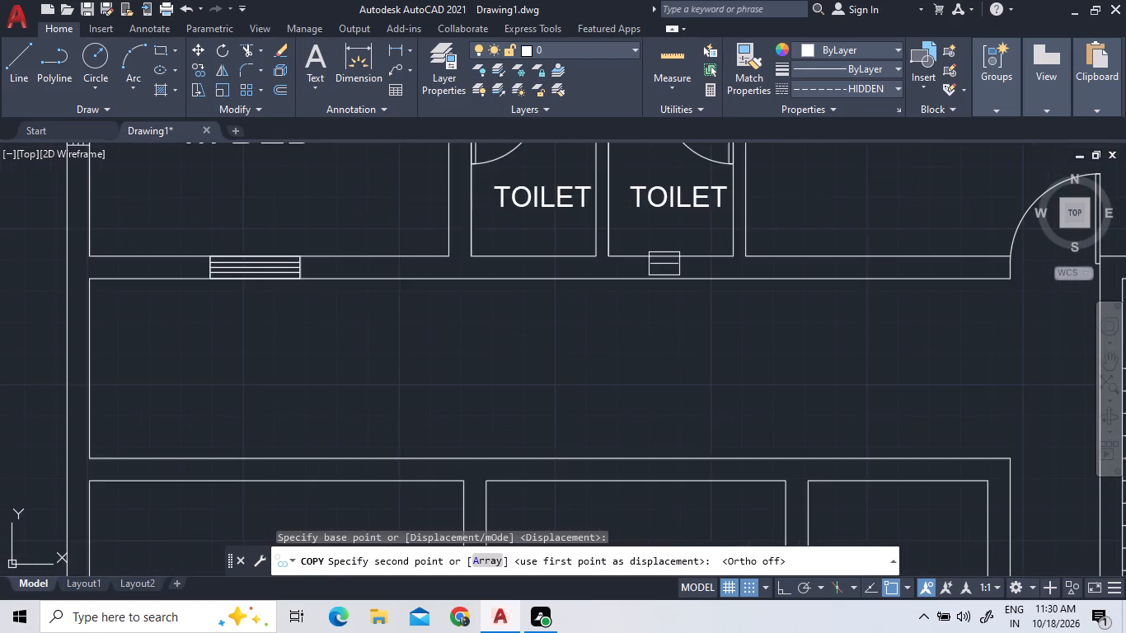
scroll(648, 366, up, 1)
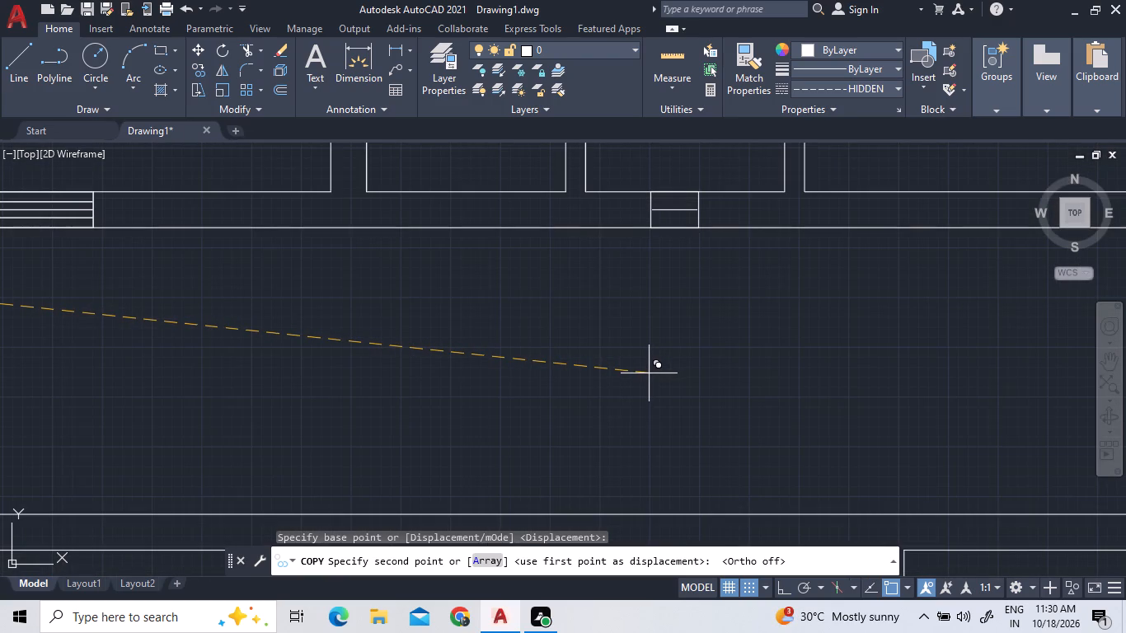
click(649, 373)
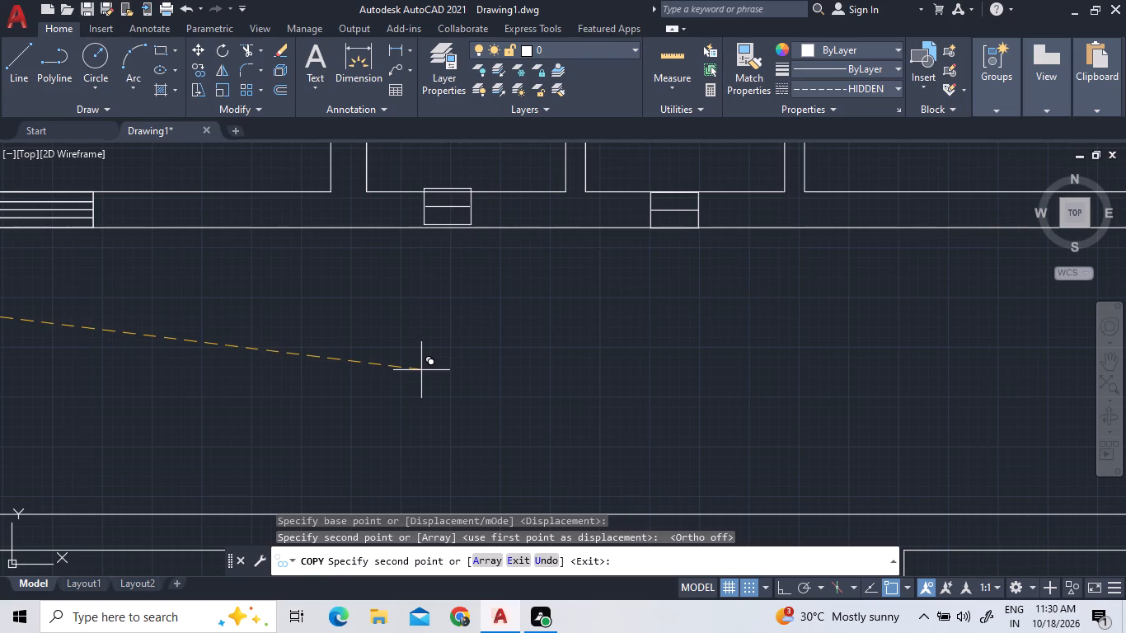
double_click(421, 373)
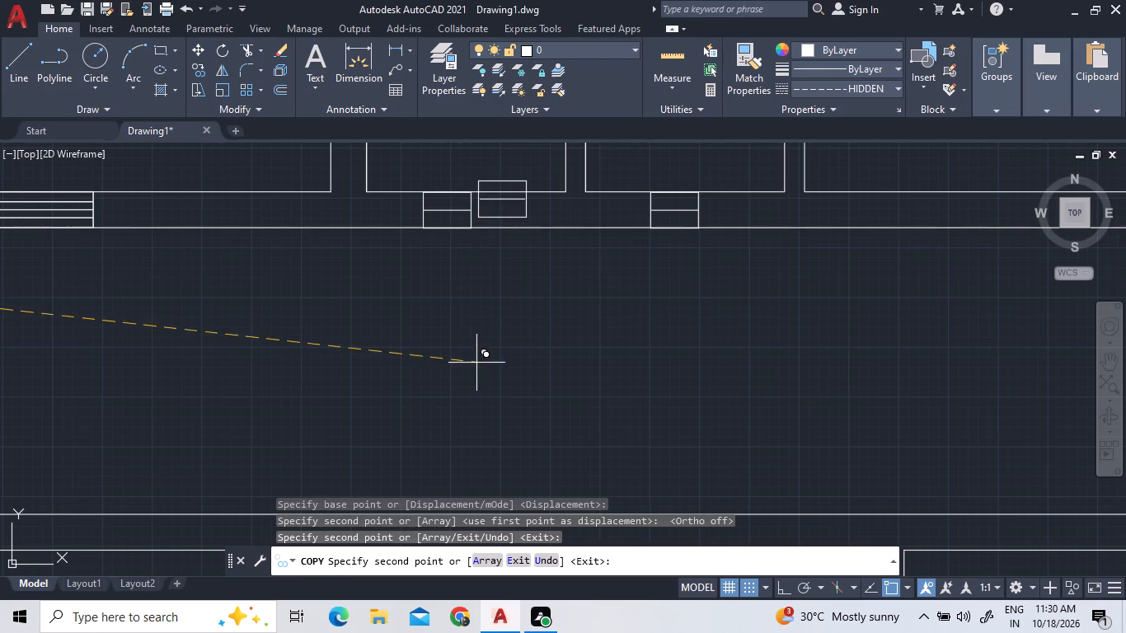
Place further copies of the symbol in the westernmost VER room and on the wall between VER and KITCHEN, ending the copy.
scroll(457, 390, down, 4)
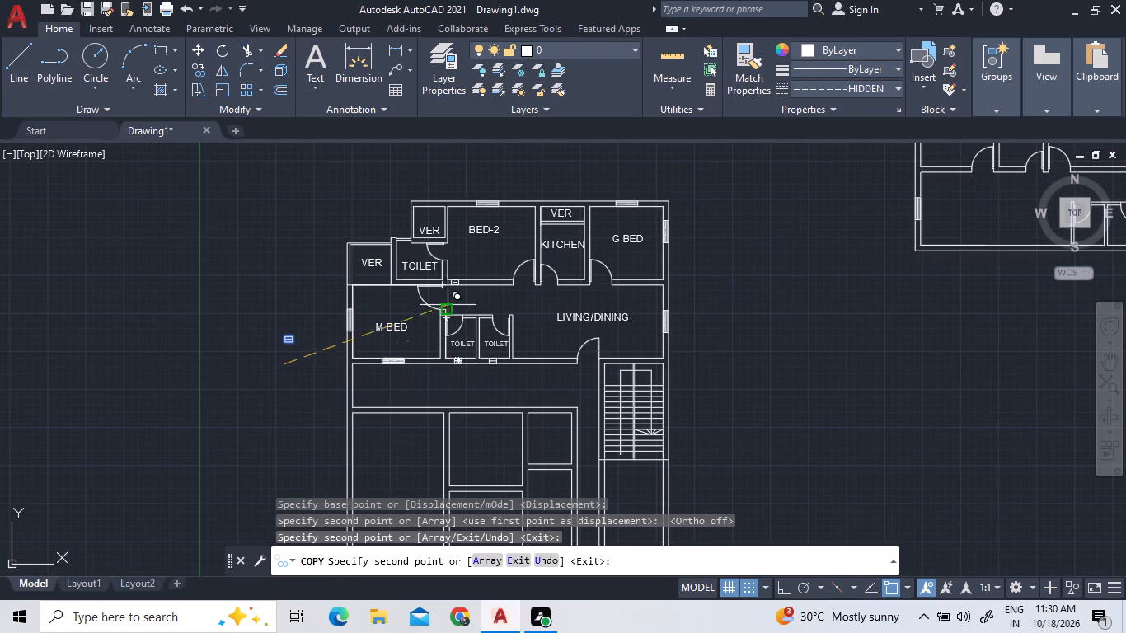
scroll(376, 268, up, 4)
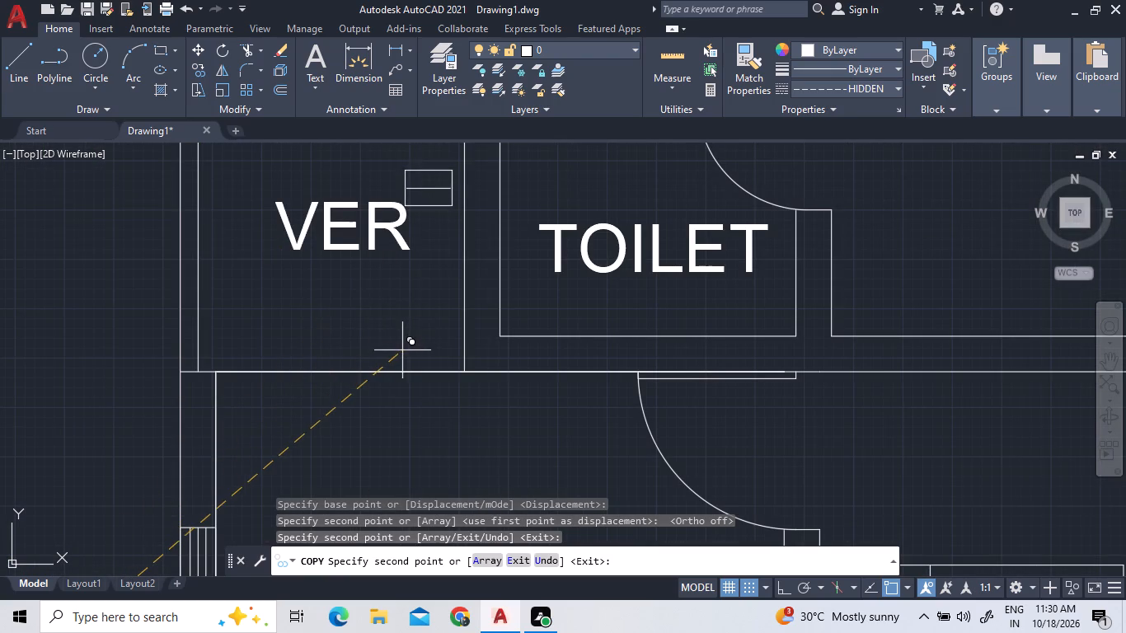
click(402, 345)
scroll(393, 334, down, 4)
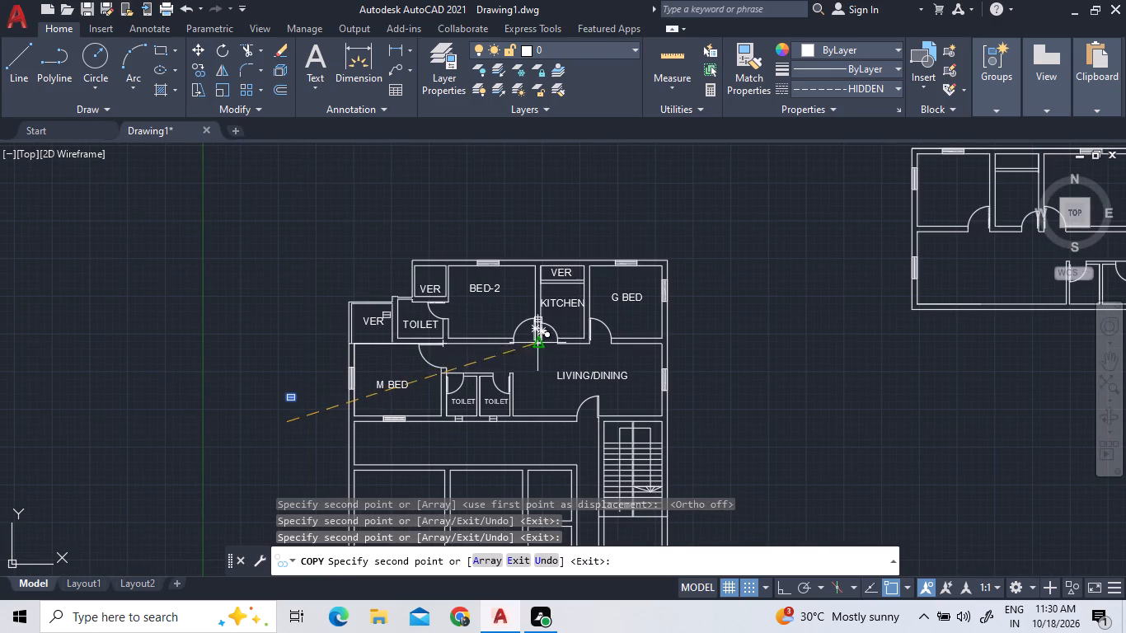
scroll(564, 298, up, 3)
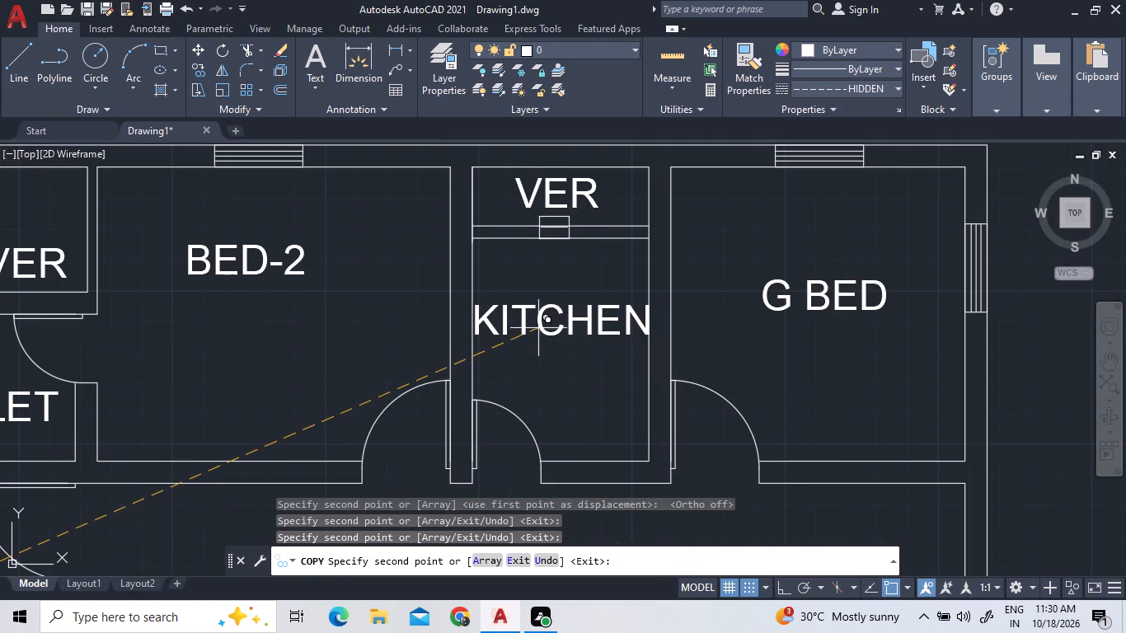
click(537, 328)
scroll(536, 332, down, 2)
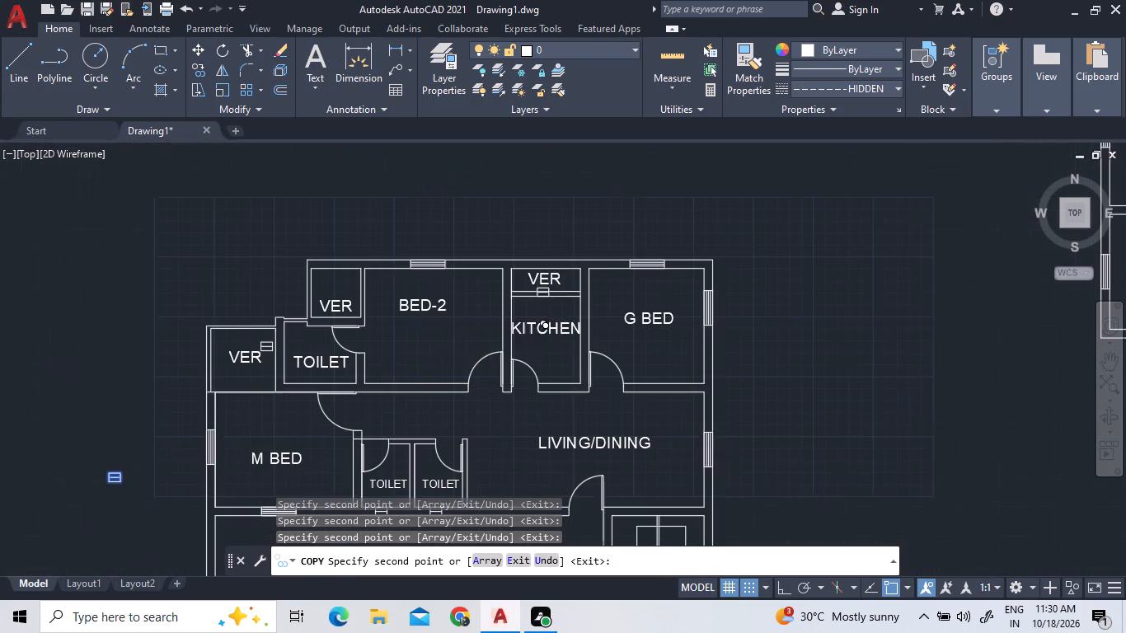
right_click(545, 239)
click(557, 244)
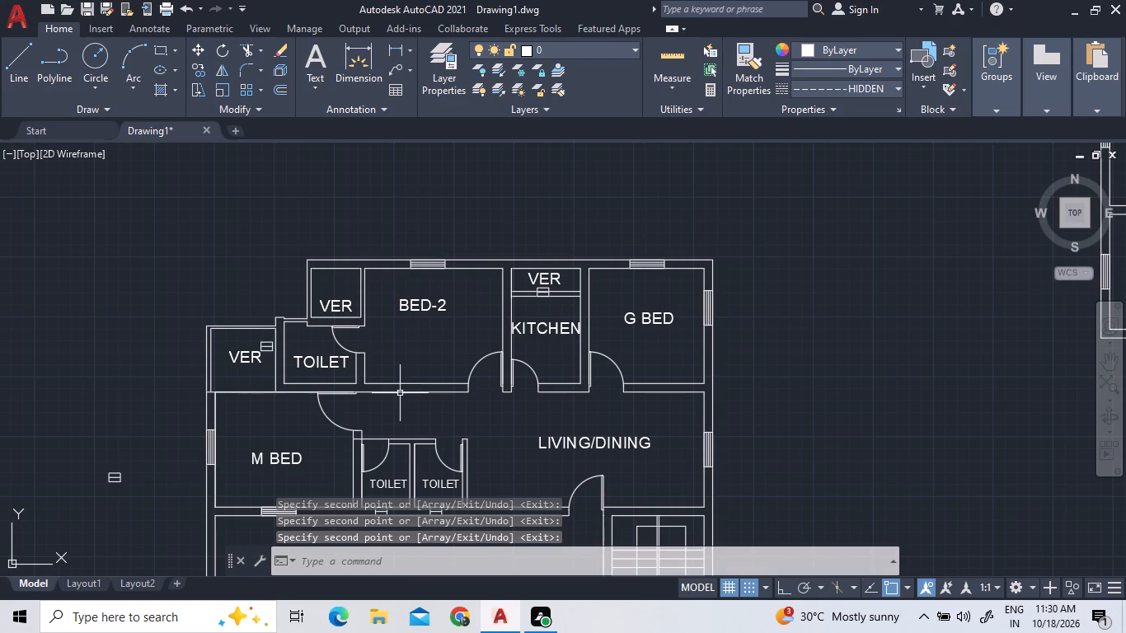
Move the symbol below the western small toilet straight up so its southeast corner sits on the wall's lower line.
scroll(399, 400, up, 1)
scroll(399, 399, down, 4)
scroll(401, 437, up, 2)
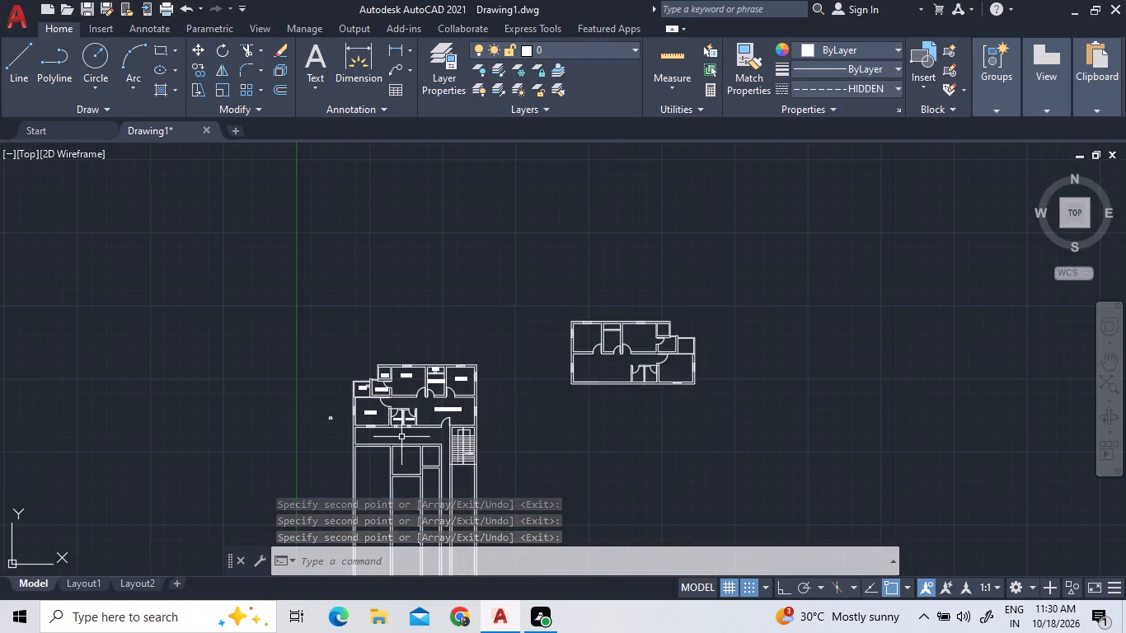
scroll(401, 437, up, 3)
scroll(350, 359, up, 5)
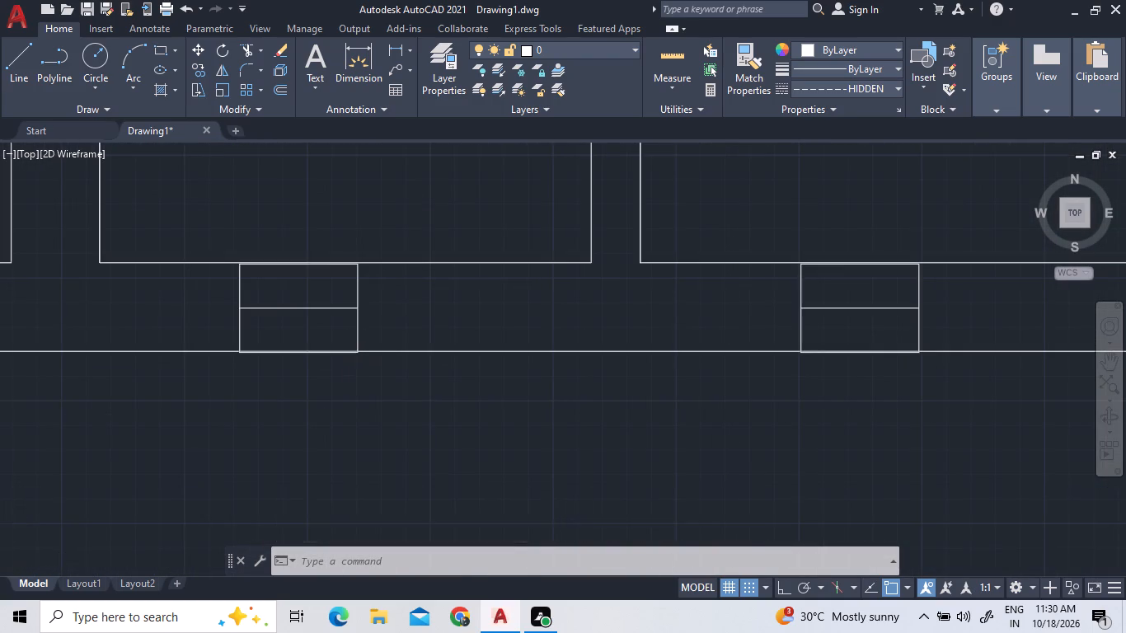
click(393, 326)
click(278, 261)
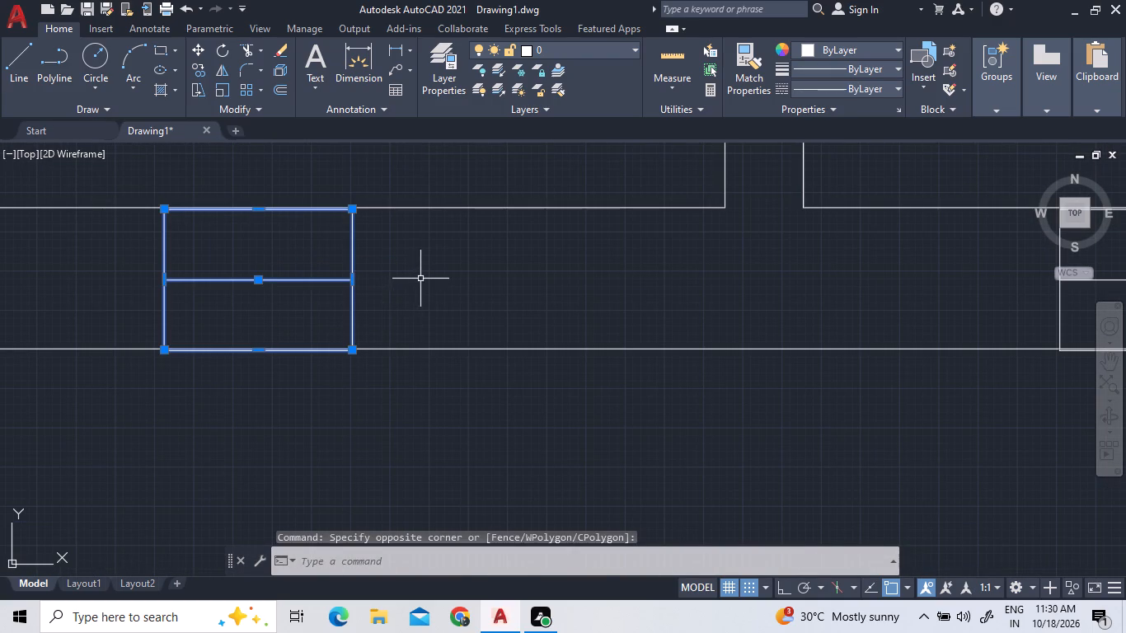
right_click(420, 279)
click(475, 345)
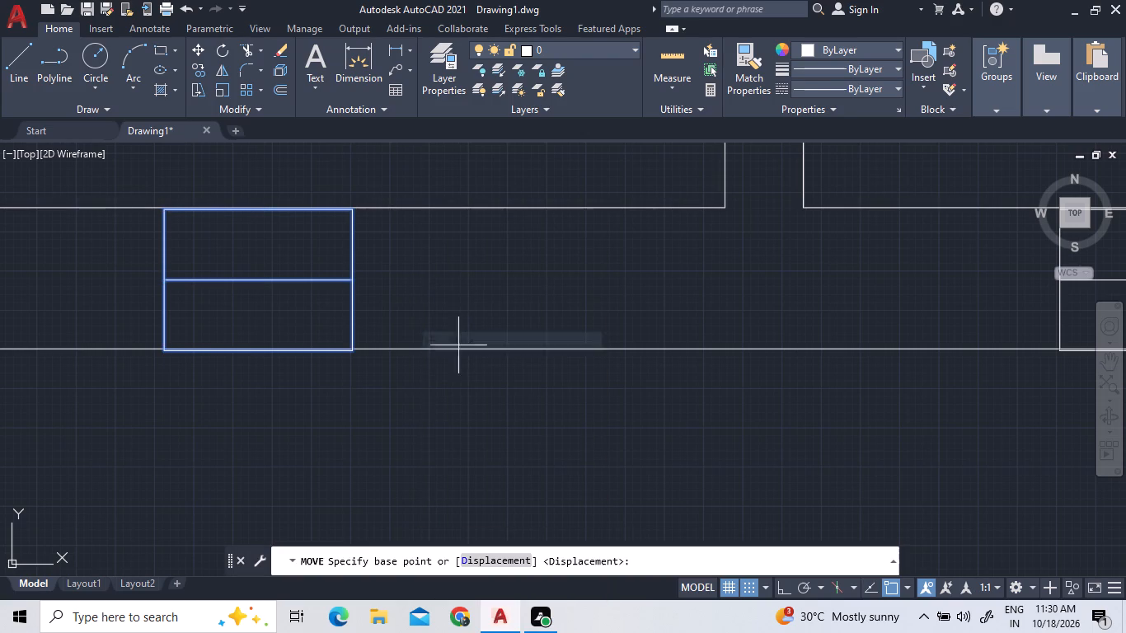
scroll(393, 356, up, 4)
scroll(163, 306, up, 2)
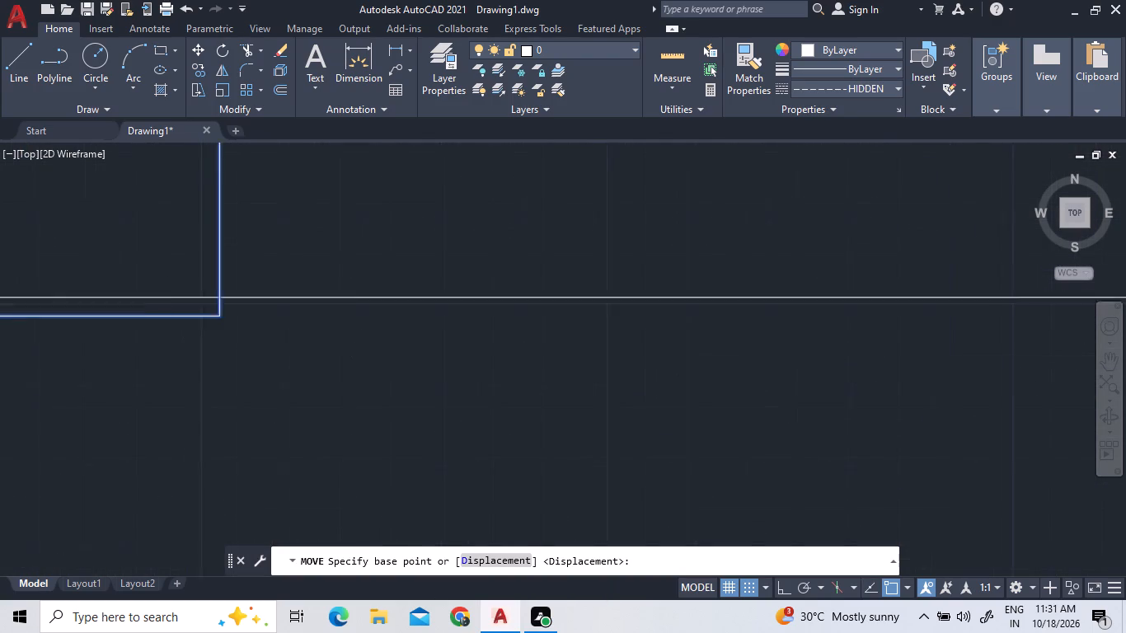
scroll(235, 302, up, 2)
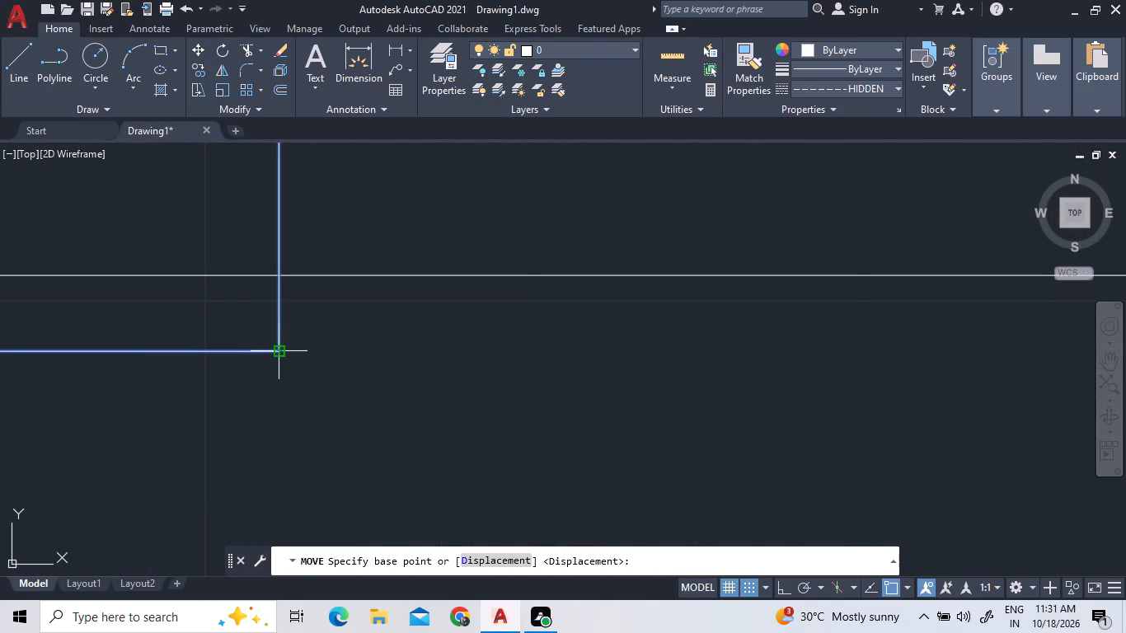
click(274, 353)
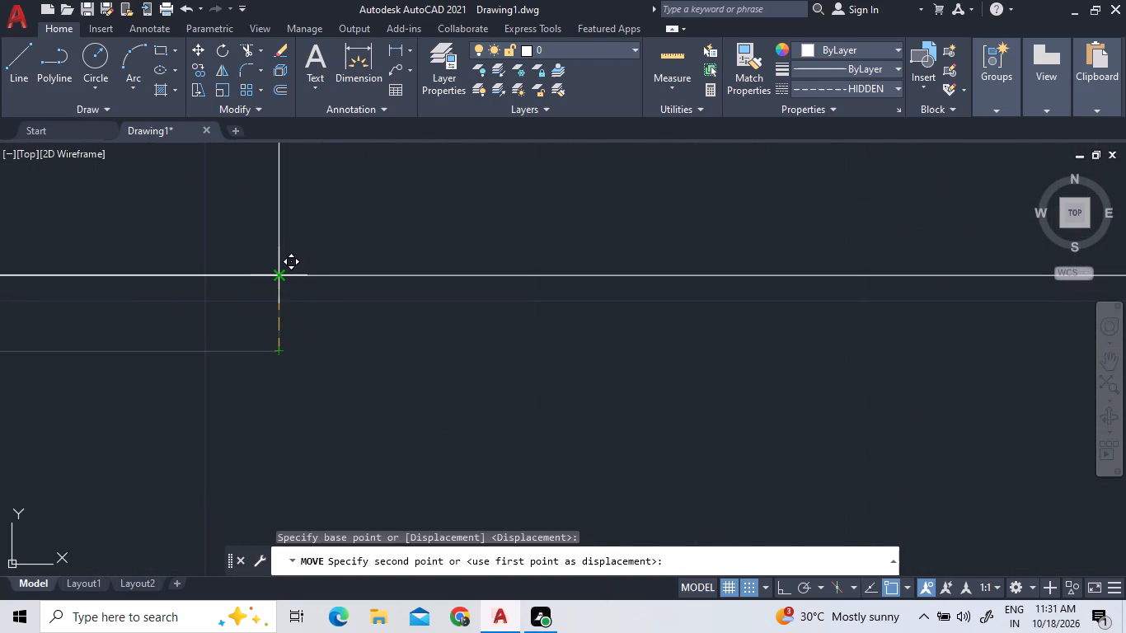
double_click(279, 279)
Move the symbol below the eastern small toilet straight up so its southeast corner sits on the wall's lower line.
scroll(320, 315, down, 11)
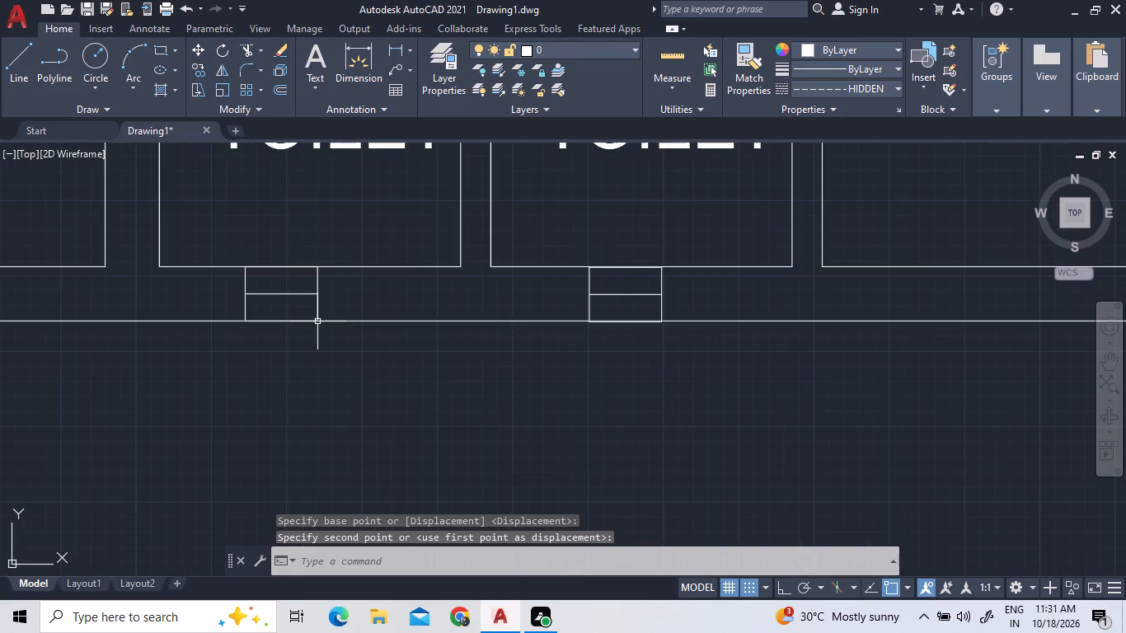
scroll(634, 321, up, 2)
scroll(706, 330, up, 4)
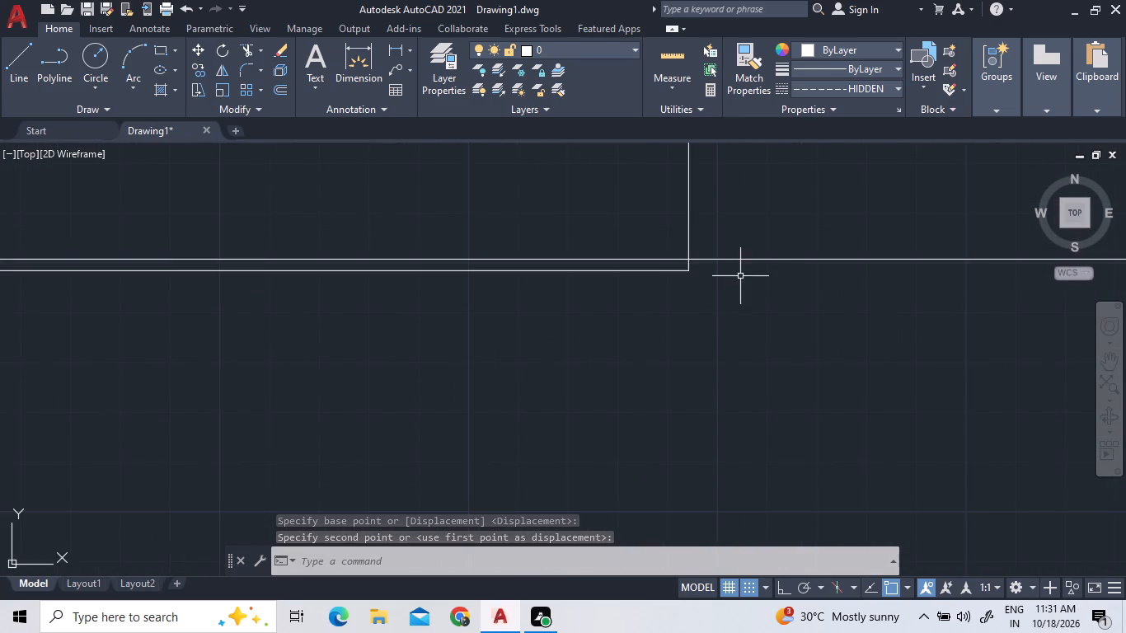
scroll(734, 290, down, 4)
click(745, 270)
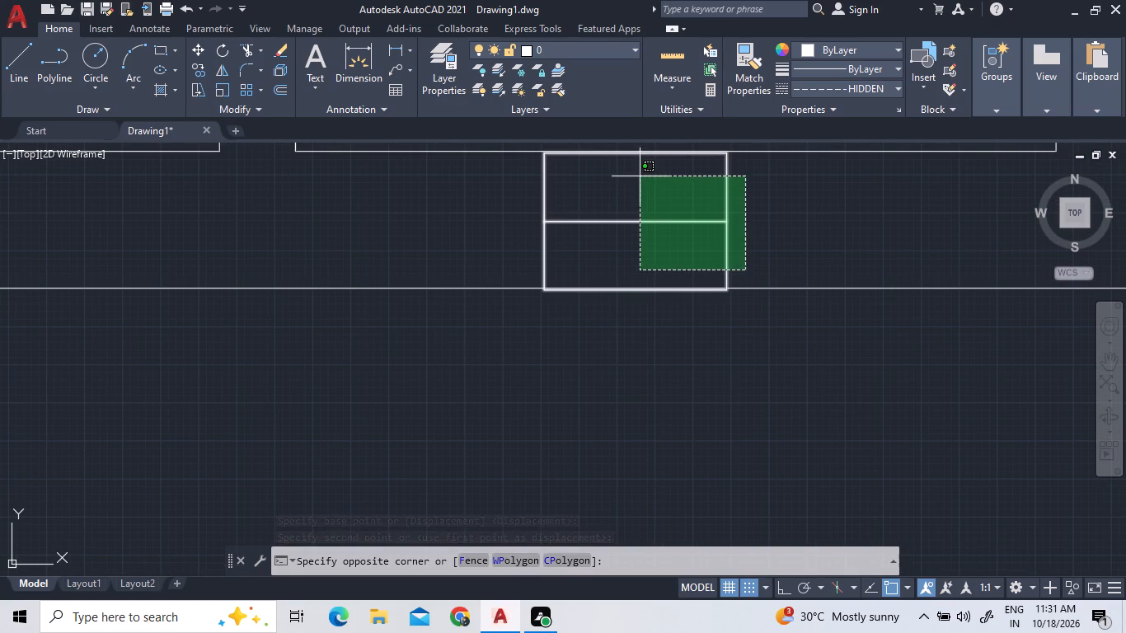
click(658, 195)
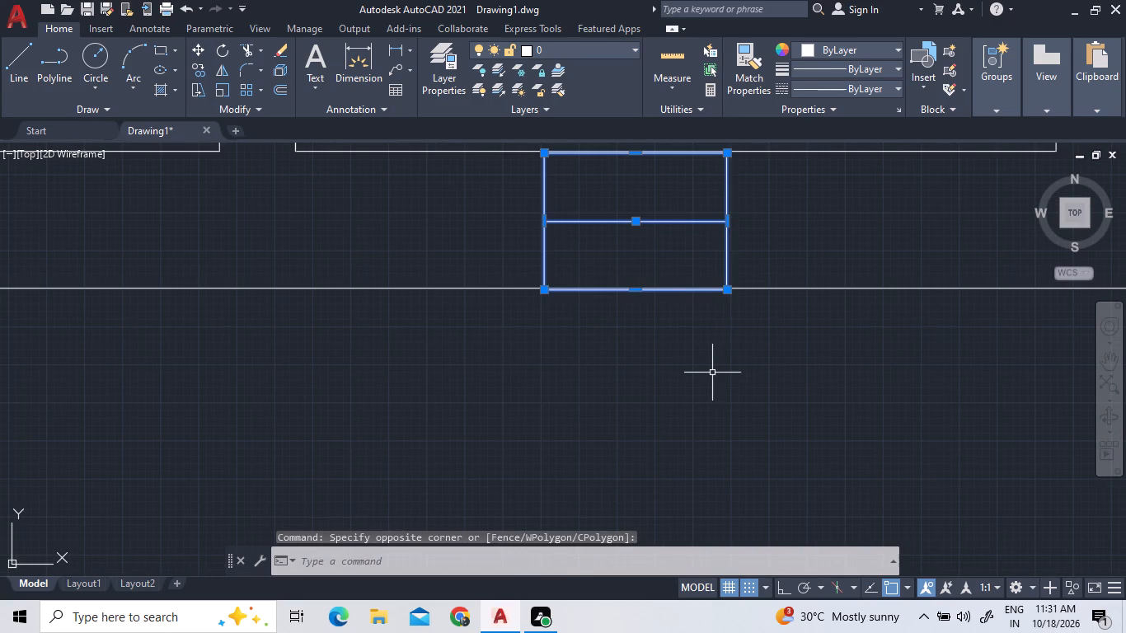
right_click(711, 377)
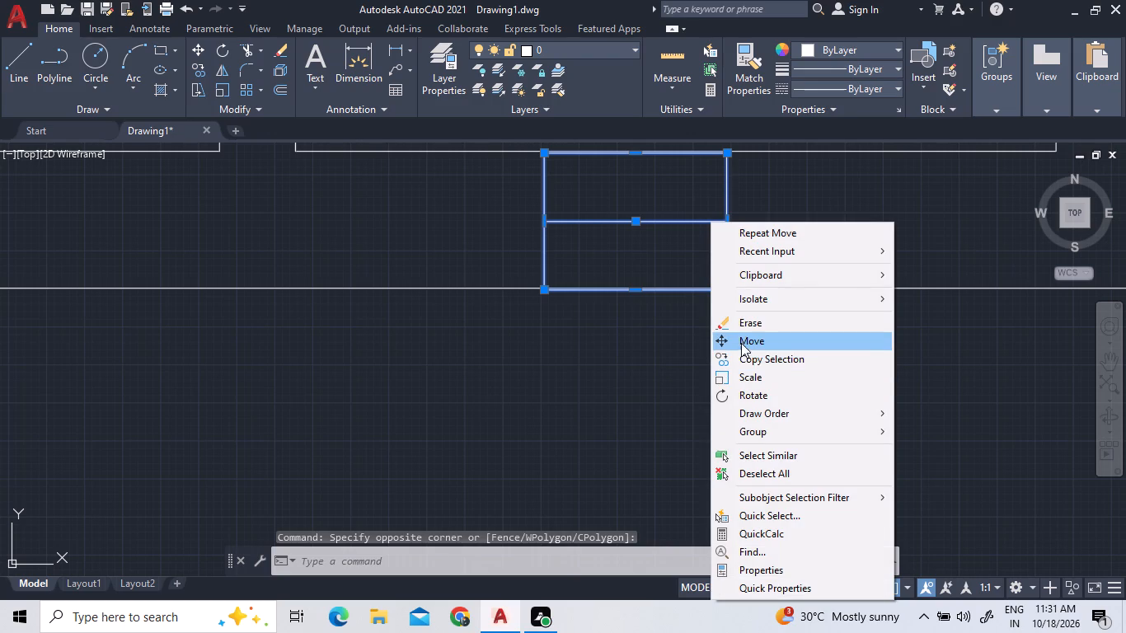
click(742, 340)
scroll(744, 277, up, 6)
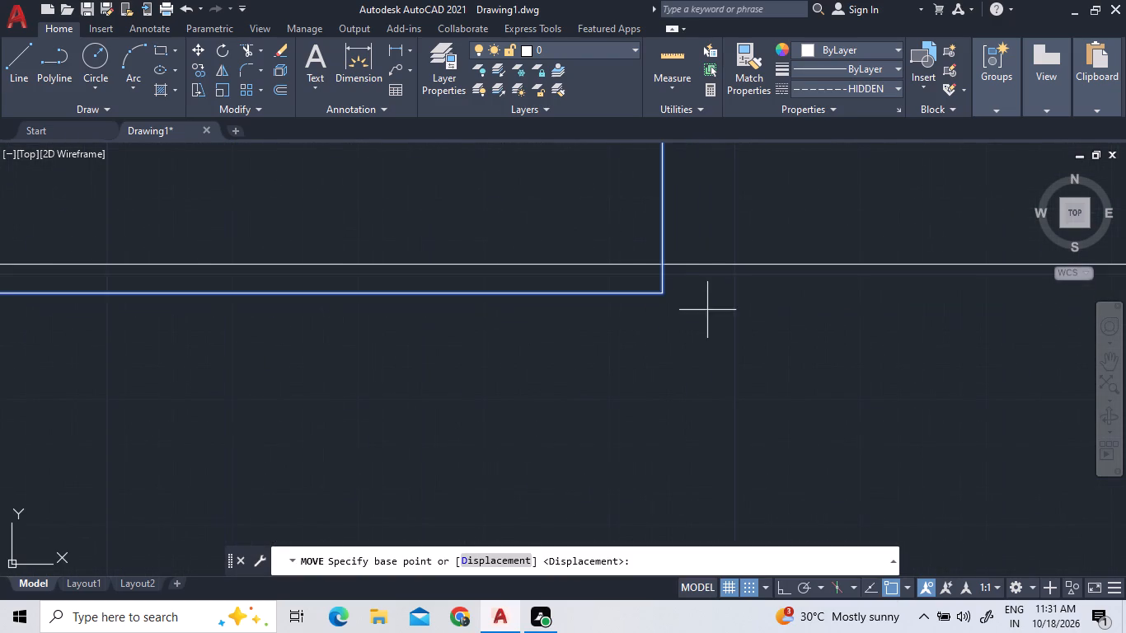
click(659, 294)
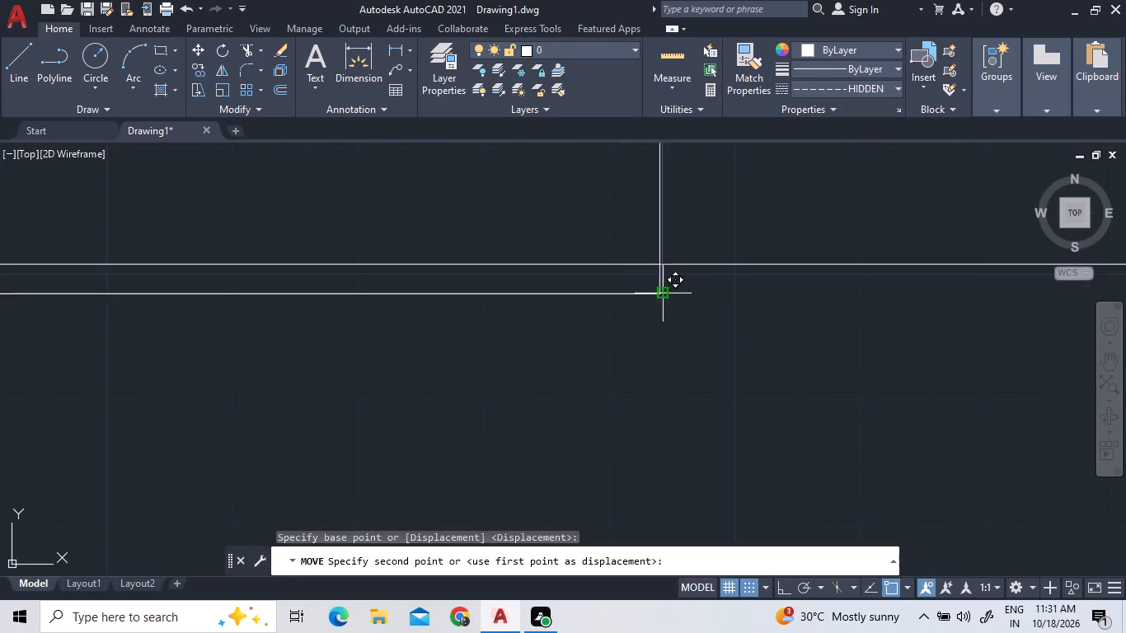
click(664, 265)
Rotate the symbol in the westernmost VER room 90° about its northeast corner with Ortho on, so its centre line runs vertically.
scroll(676, 378, down, 9)
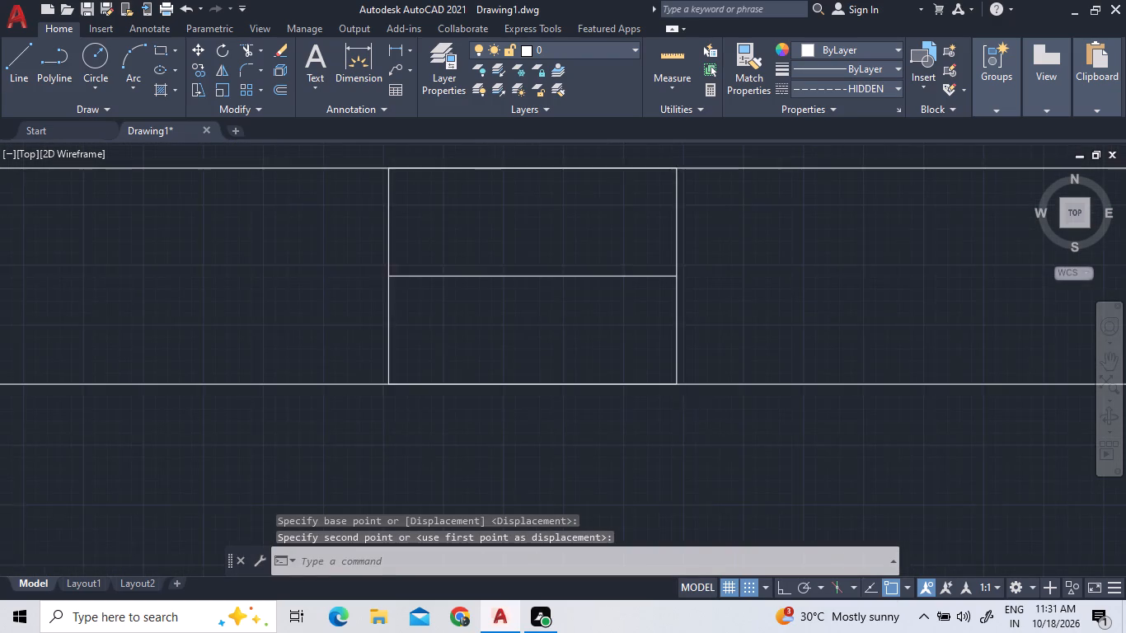
scroll(681, 410, down, 1)
scroll(402, 345, down, 5)
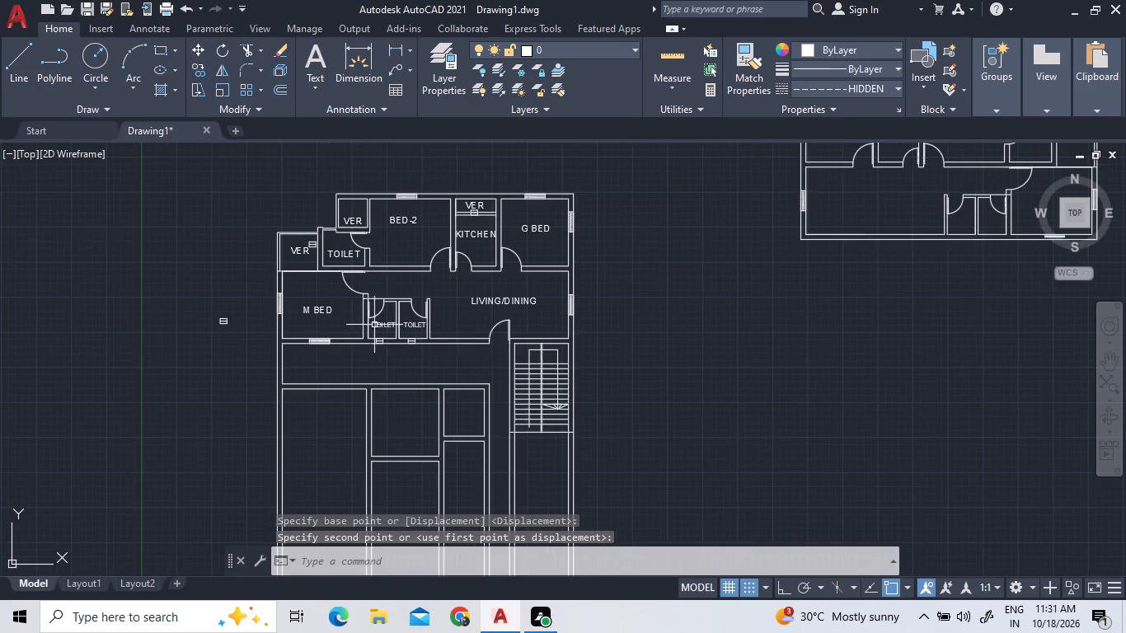
scroll(305, 218, up, 3)
scroll(336, 316, up, 1)
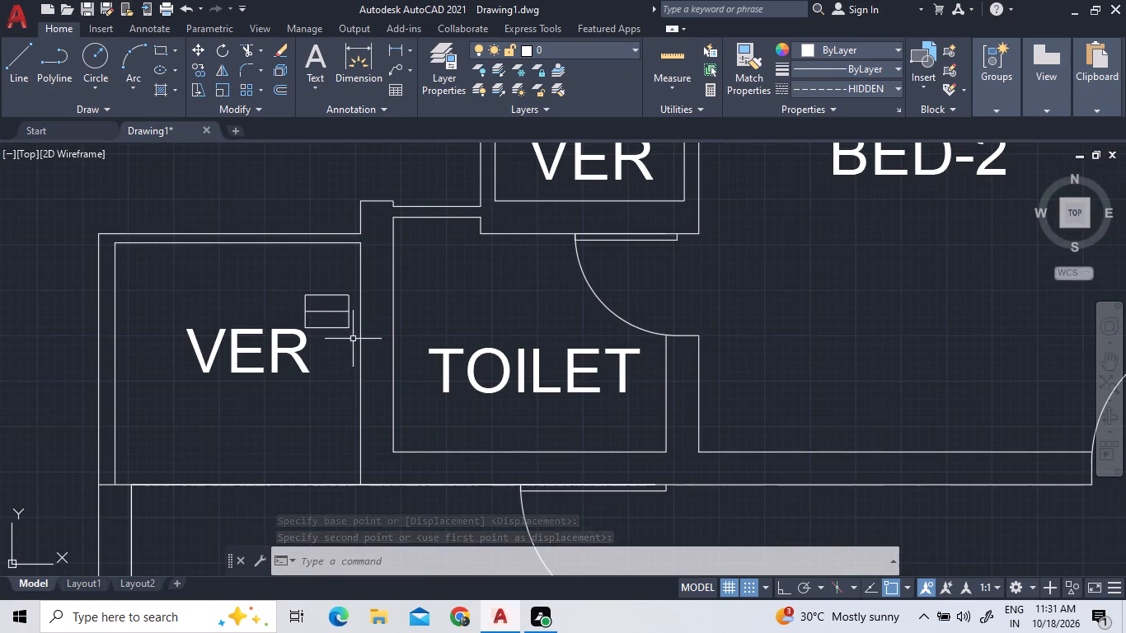
click(353, 337)
click(326, 293)
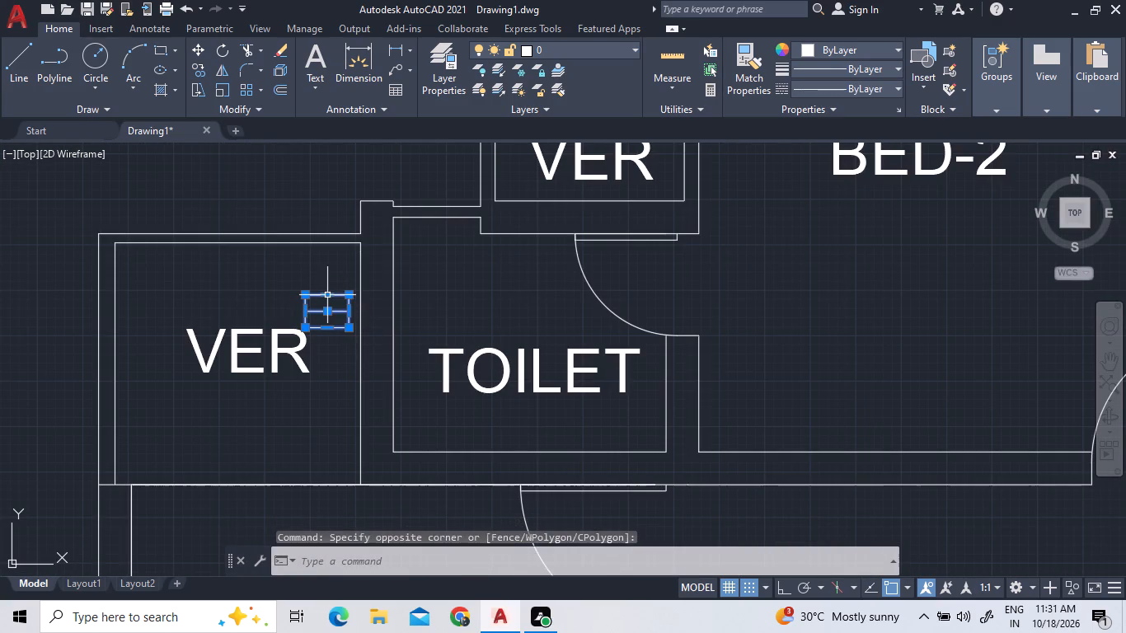
right_click(330, 293)
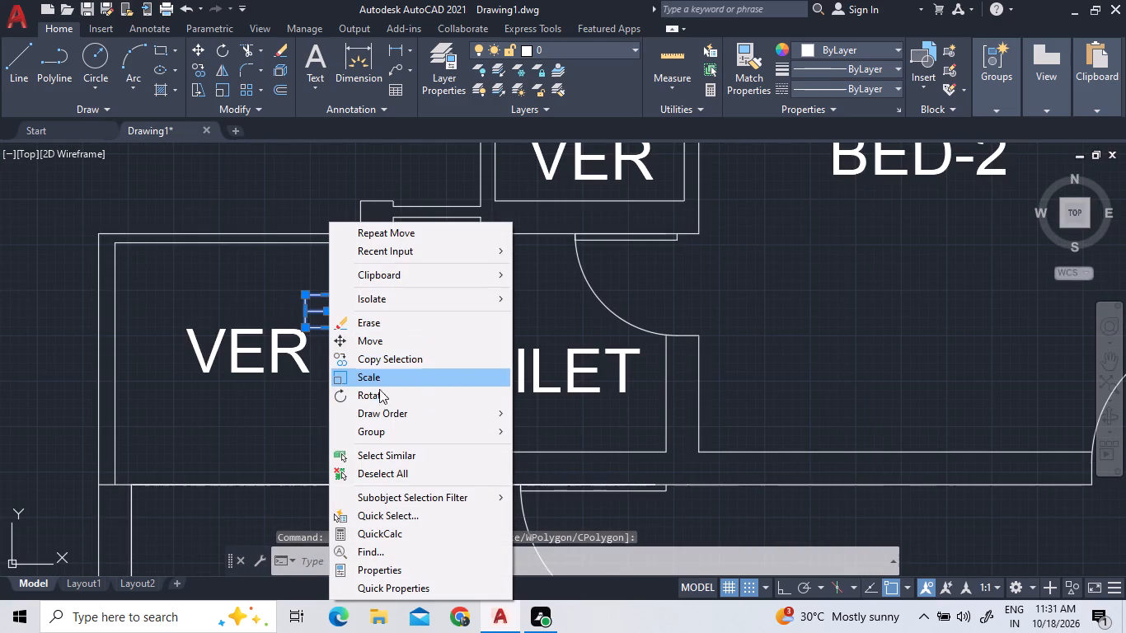
click(379, 396)
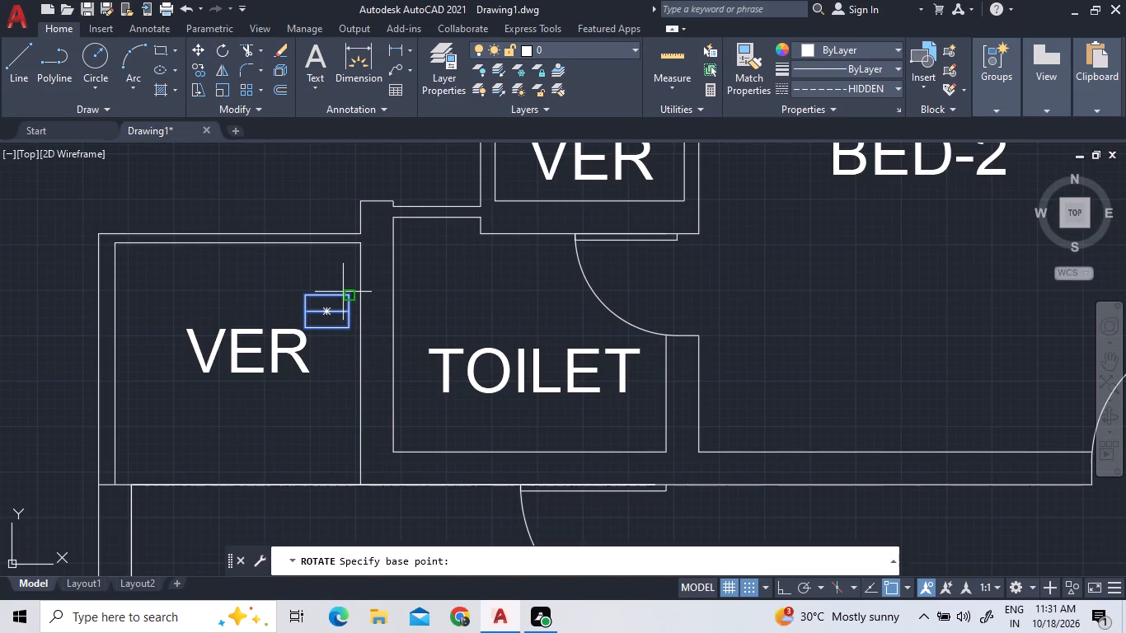
click(347, 297)
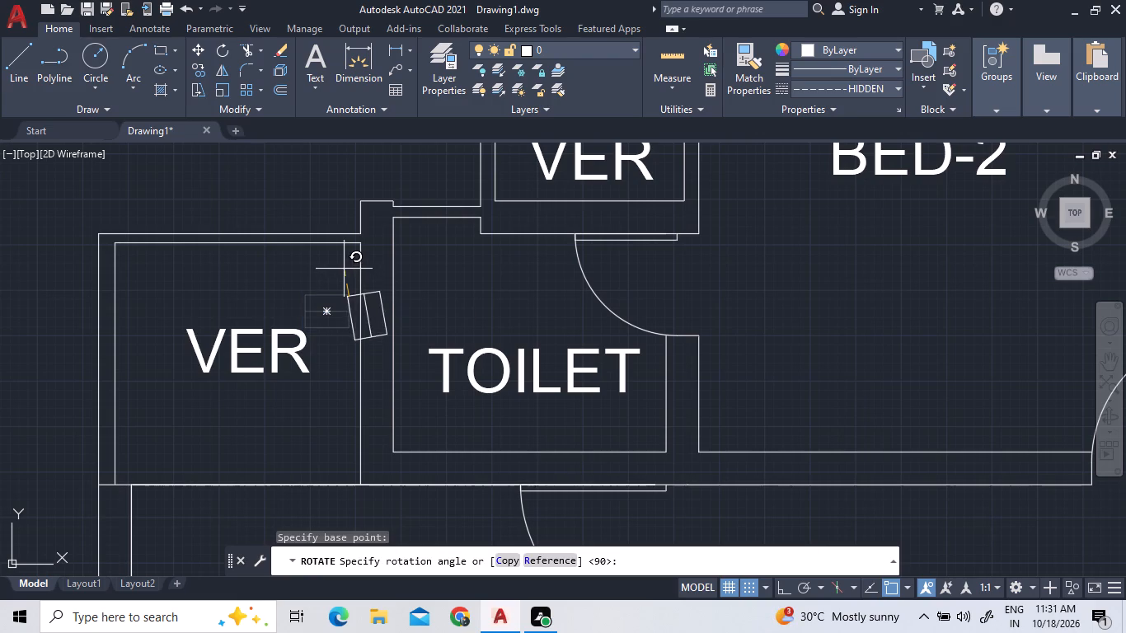
key(F8)
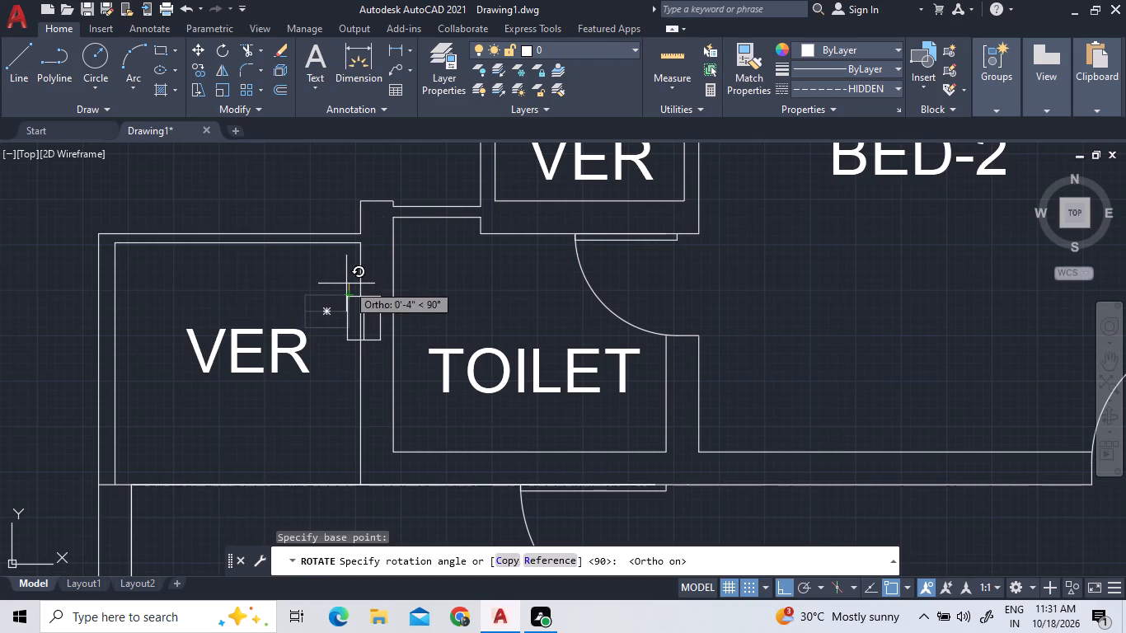
click(346, 284)
Move the rotated symbol horizontally by its east side's midpoint into the wall between the westernmost VER and TOILET, meeting the toilet-side wall line.
scroll(352, 332, up, 2)
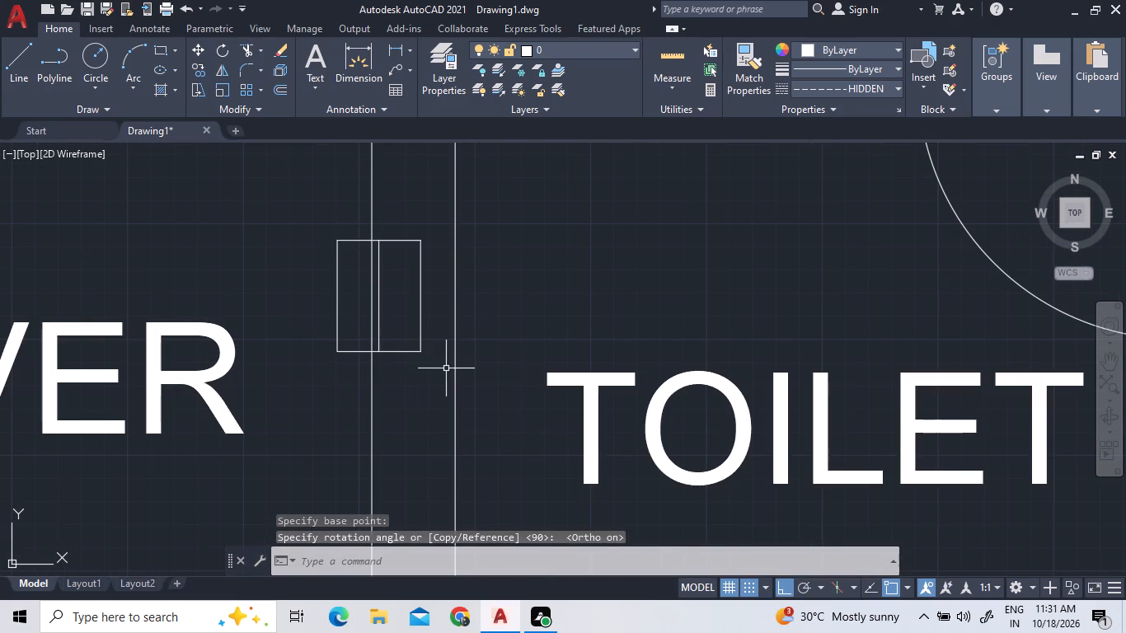
click(446, 366)
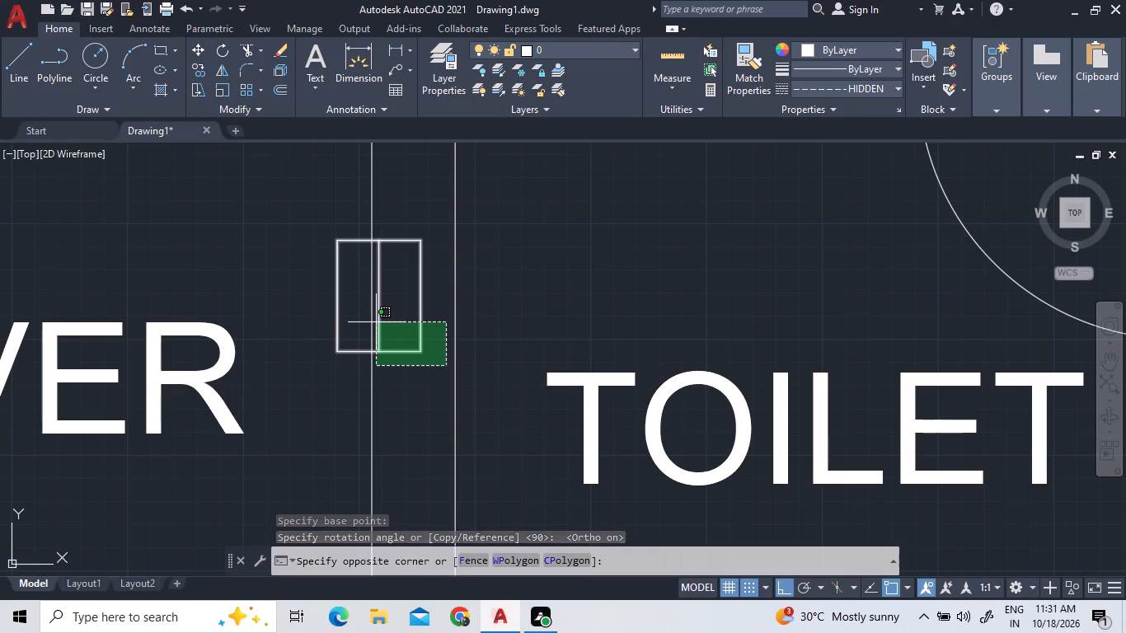
click(376, 322)
right_click(386, 330)
click(409, 344)
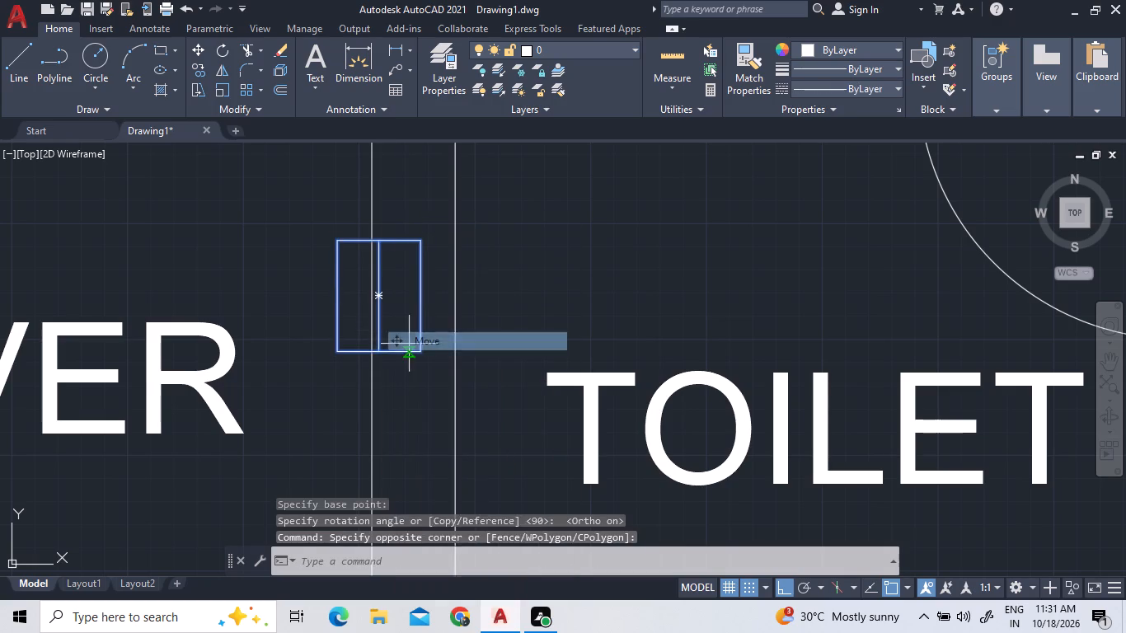
click(421, 301)
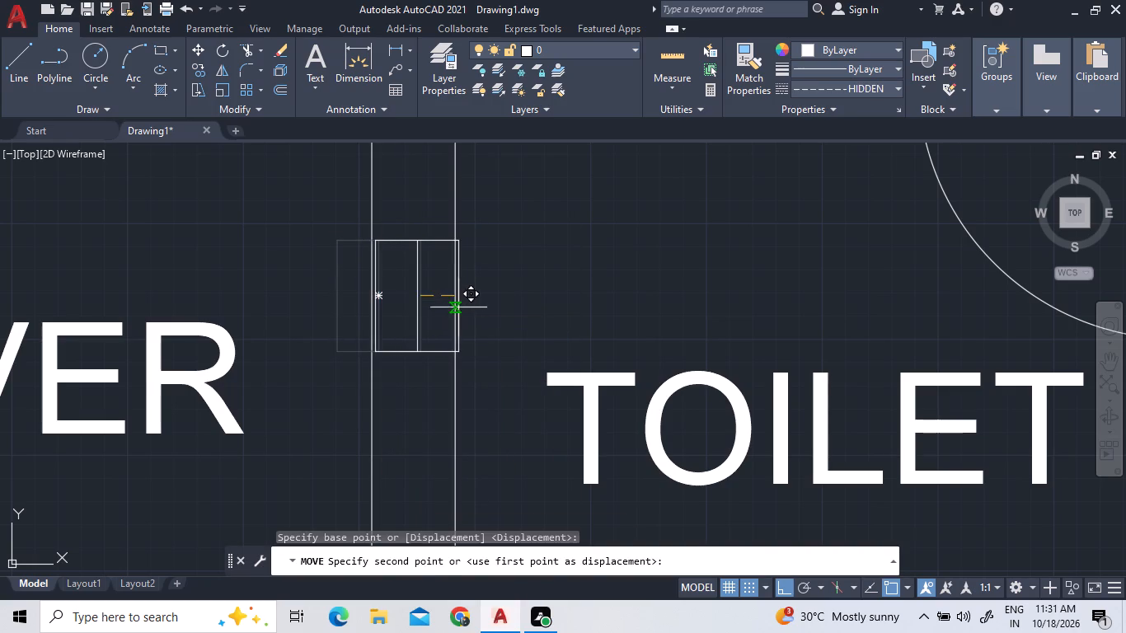
click(460, 297)
Move the symbol between VER and KITCHEN straight up so its southeast corner sits on the wall's lower line.
scroll(474, 290, down, 3)
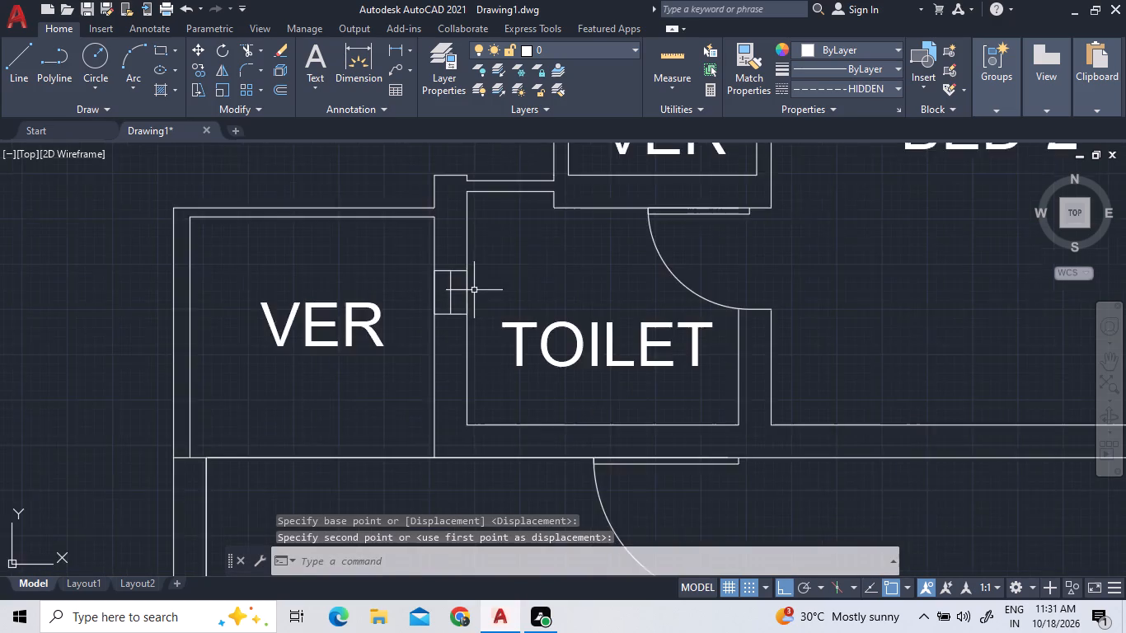
scroll(474, 290, down, 3)
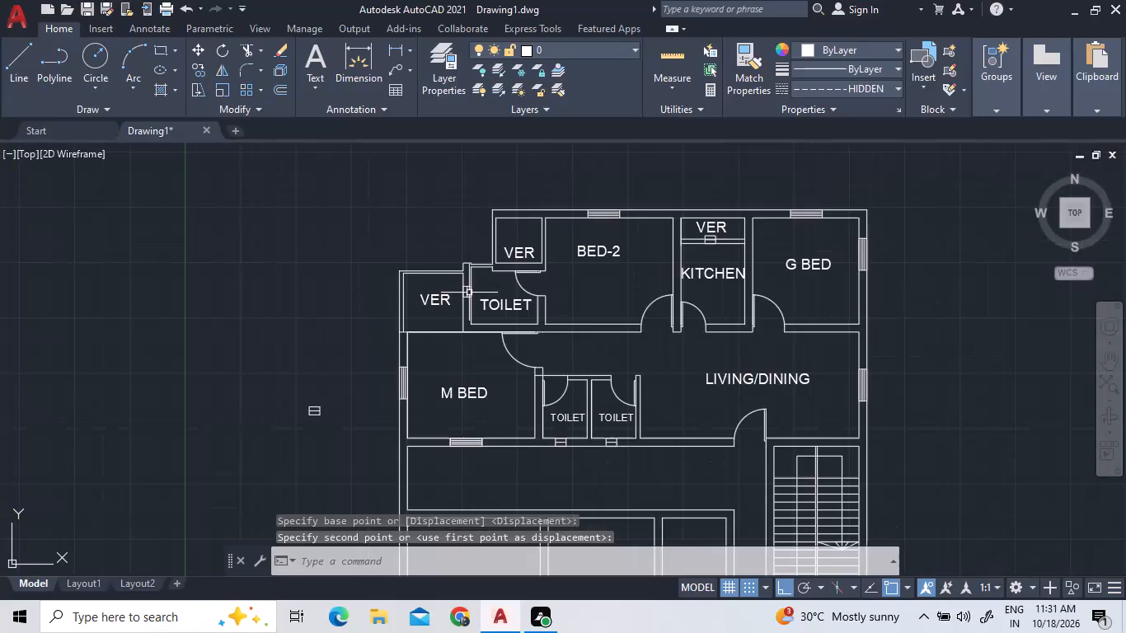
scroll(941, 365, down, 1)
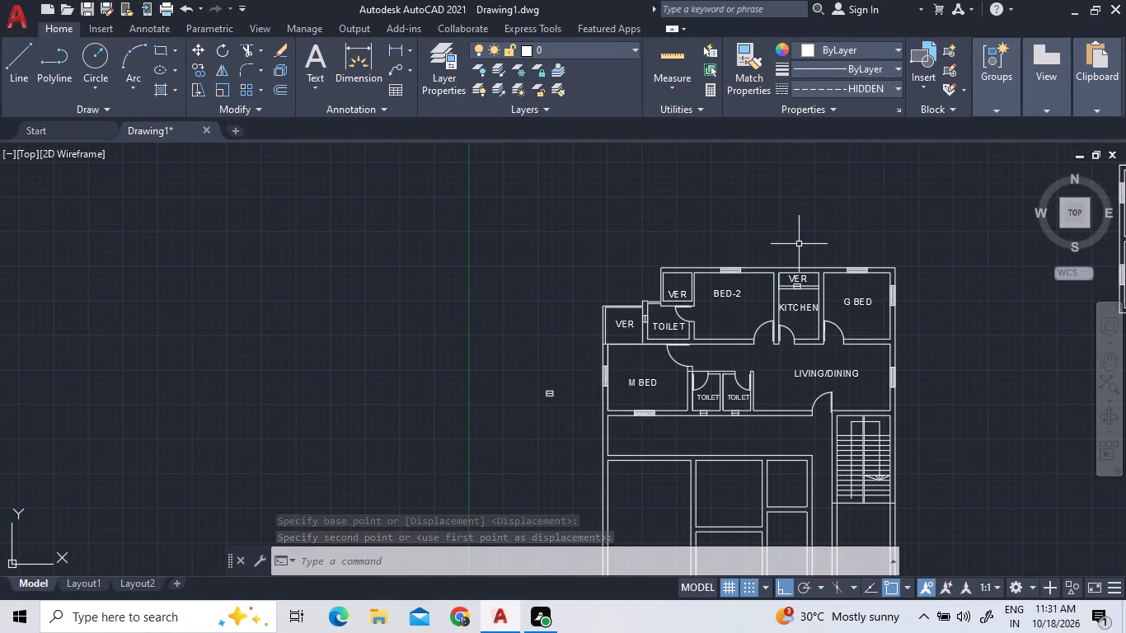
scroll(709, 293, up, 2)
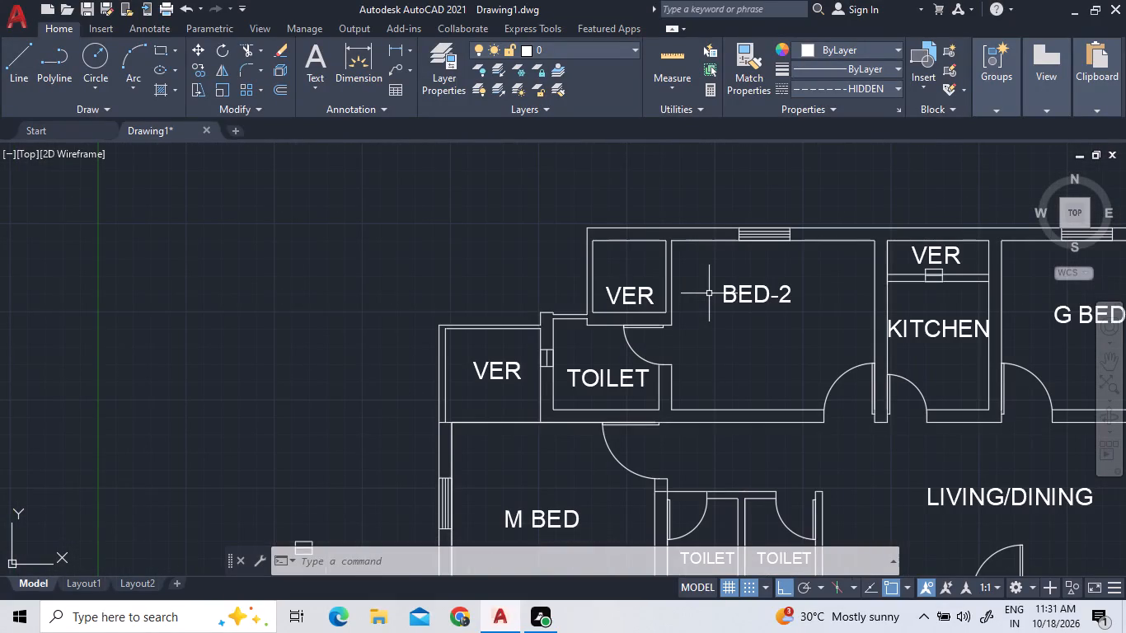
scroll(986, 272, up, 3)
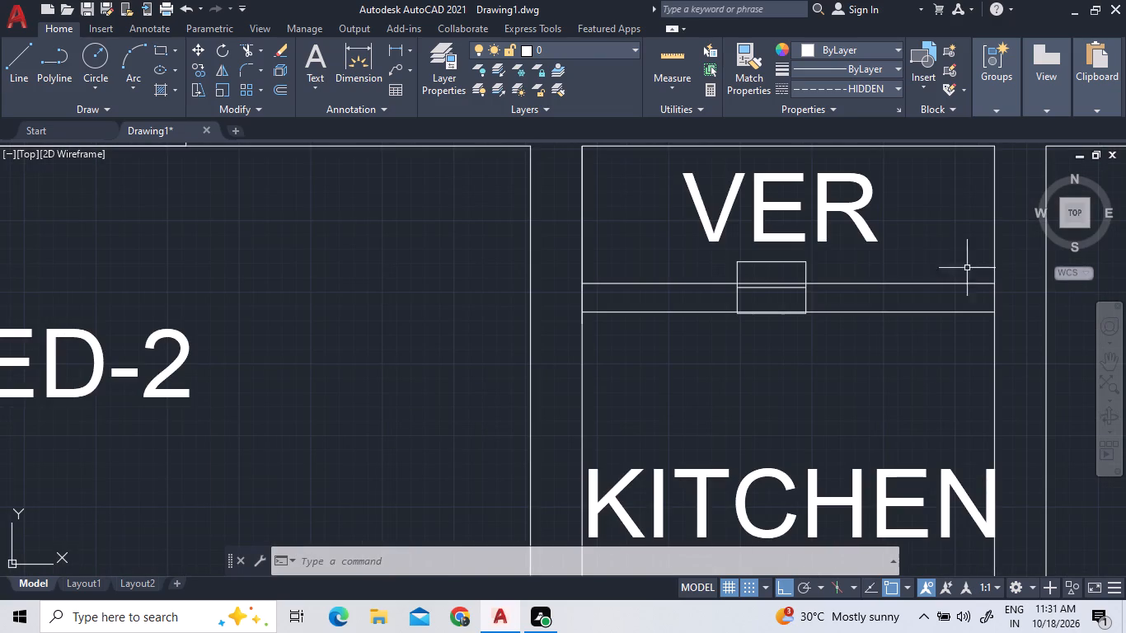
scroll(838, 272, up, 2)
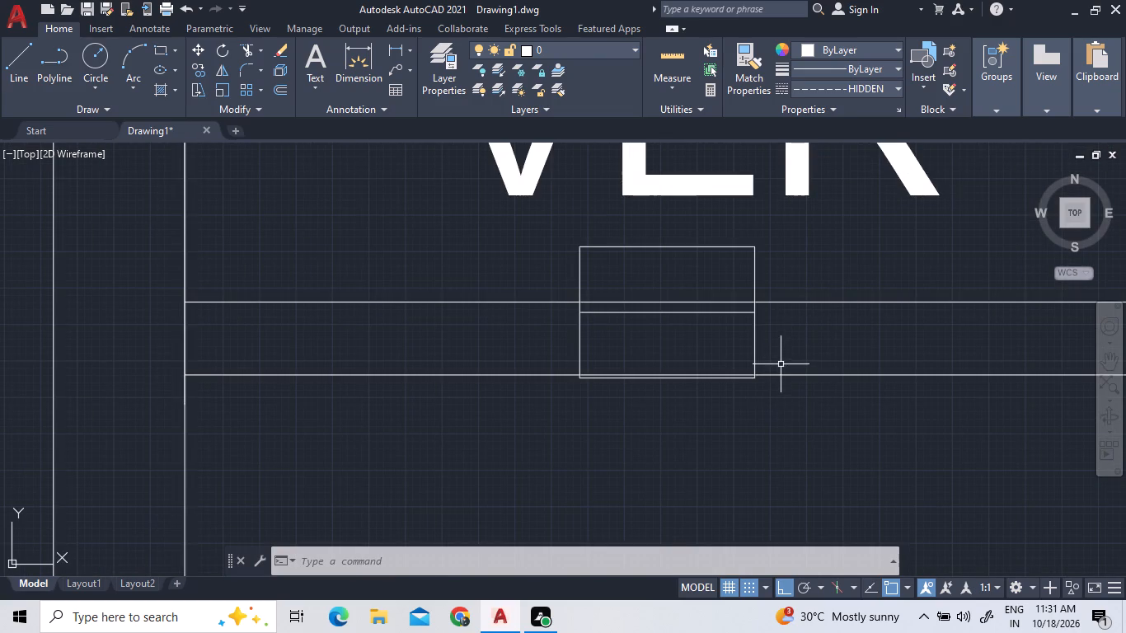
click(781, 361)
click(706, 312)
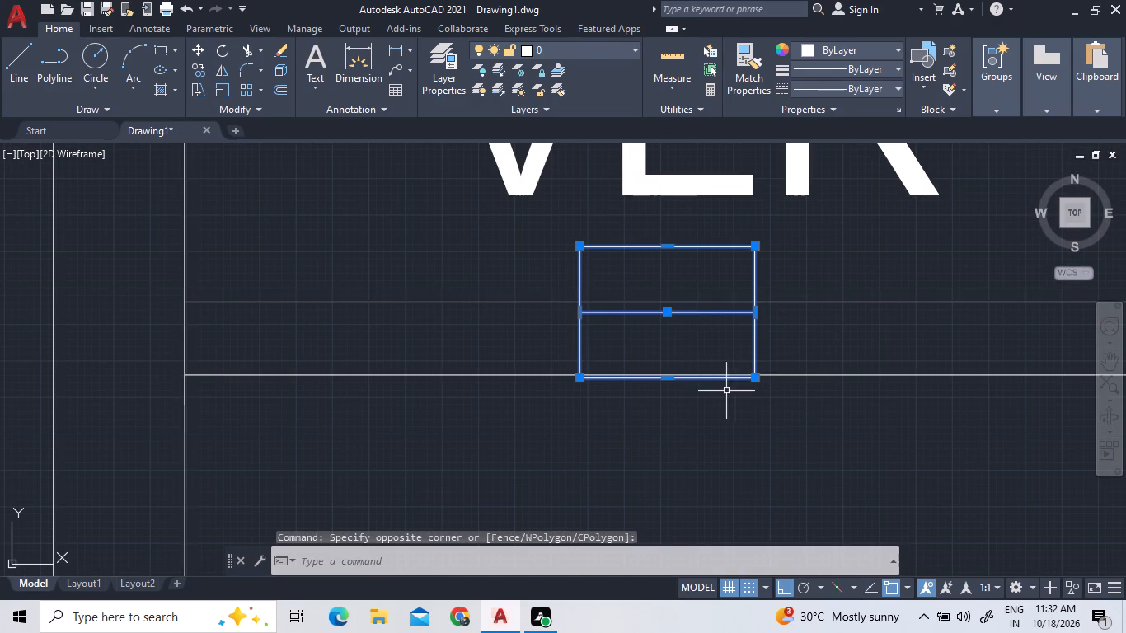
scroll(727, 384, up, 3)
right_click(813, 425)
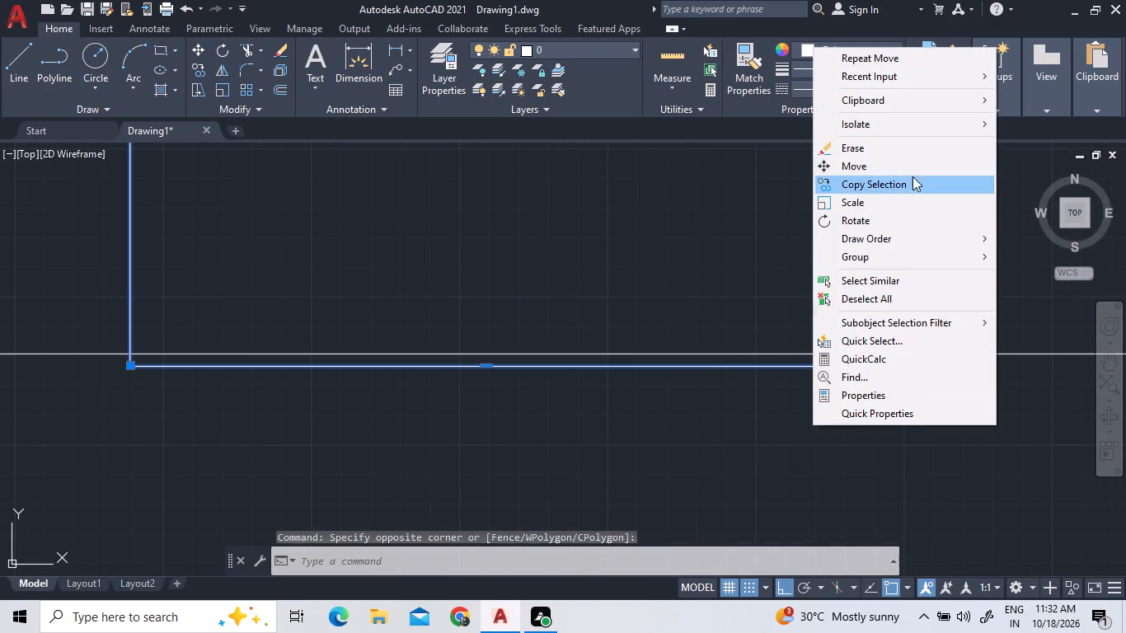
click(909, 166)
scroll(823, 373, up, 3)
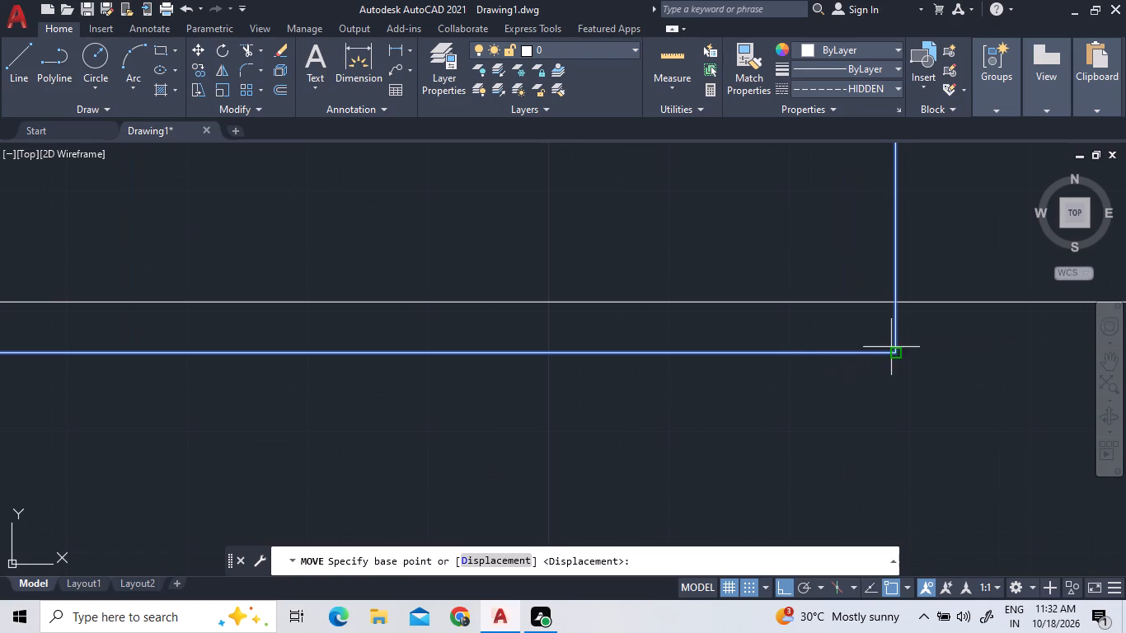
click(892, 350)
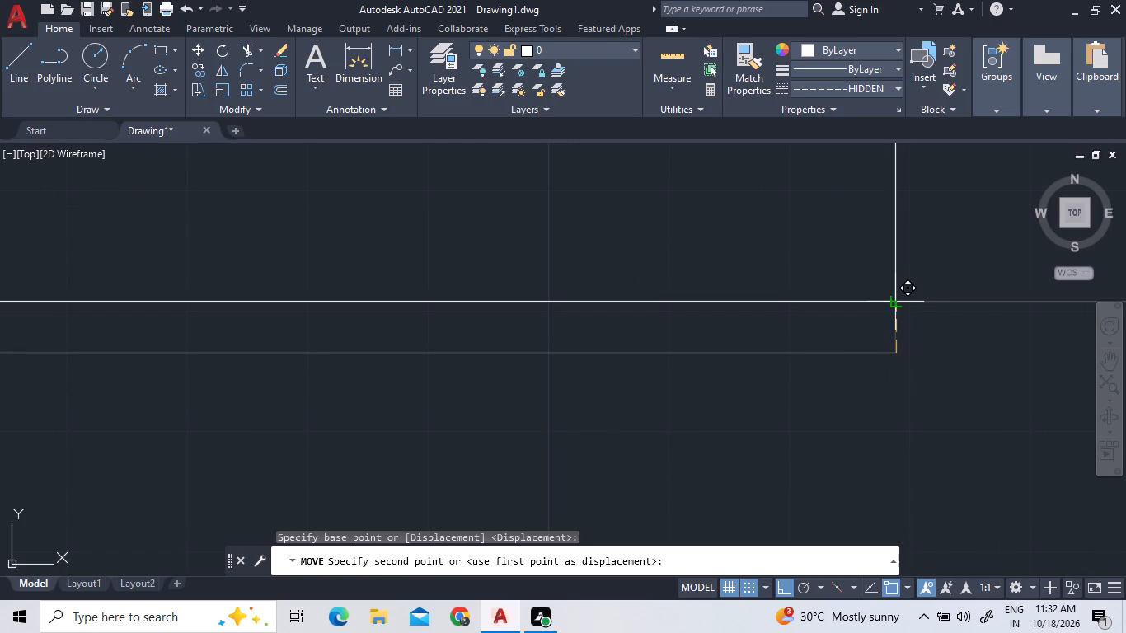
click(894, 304)
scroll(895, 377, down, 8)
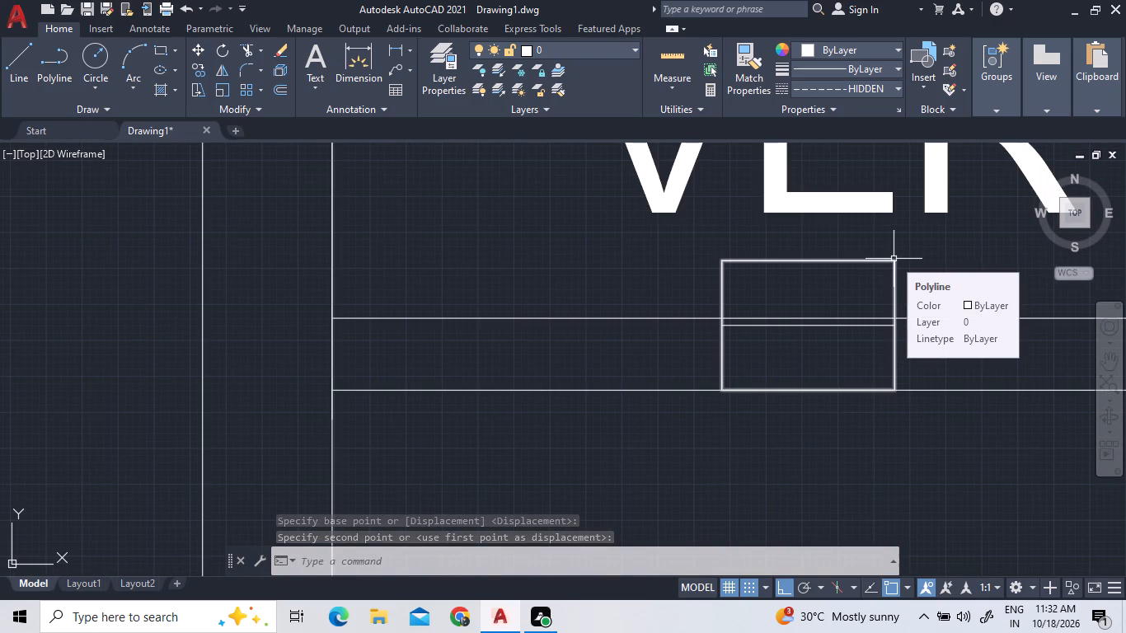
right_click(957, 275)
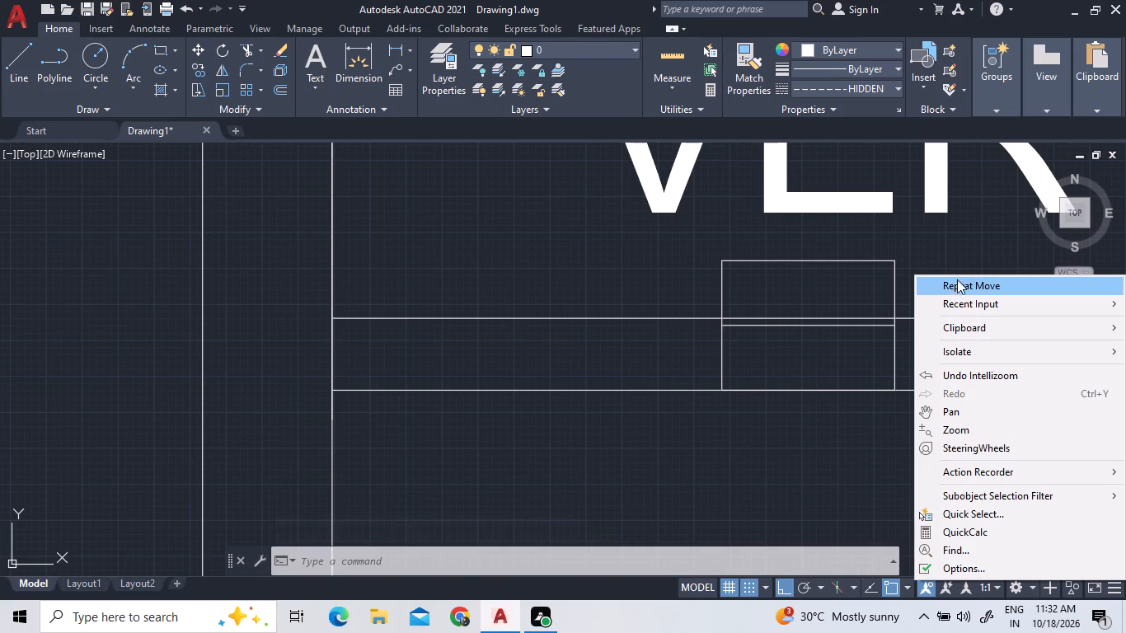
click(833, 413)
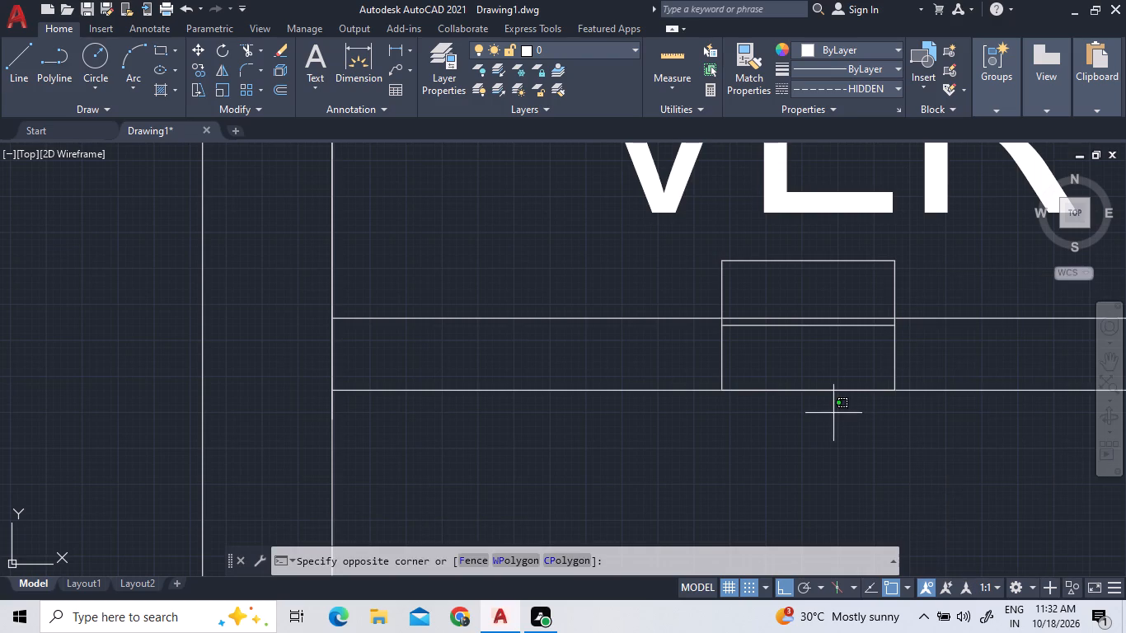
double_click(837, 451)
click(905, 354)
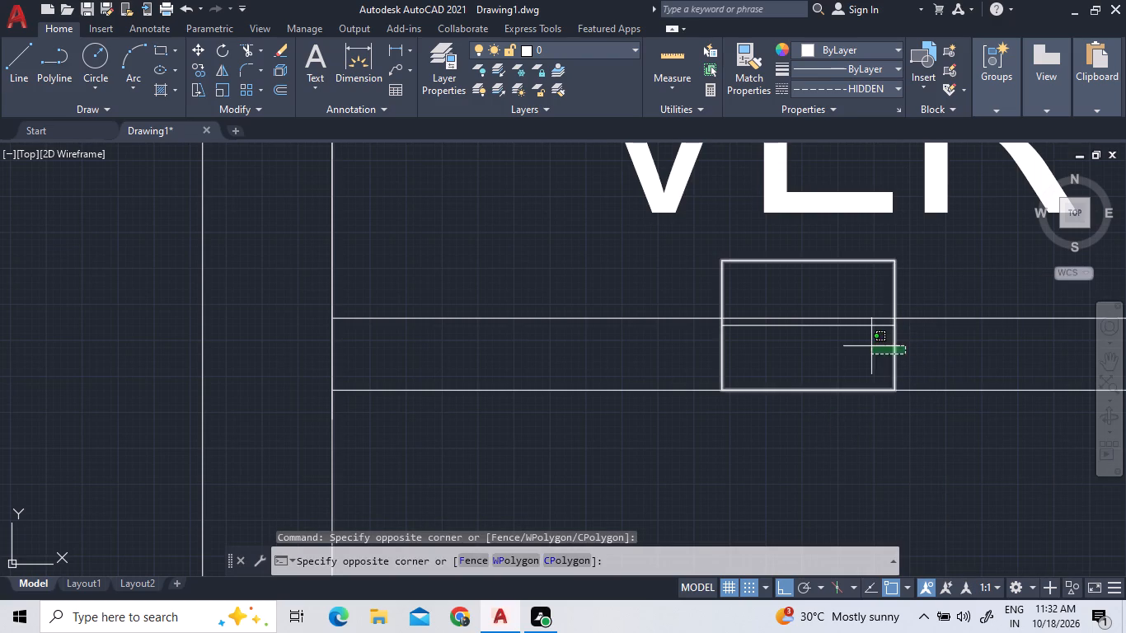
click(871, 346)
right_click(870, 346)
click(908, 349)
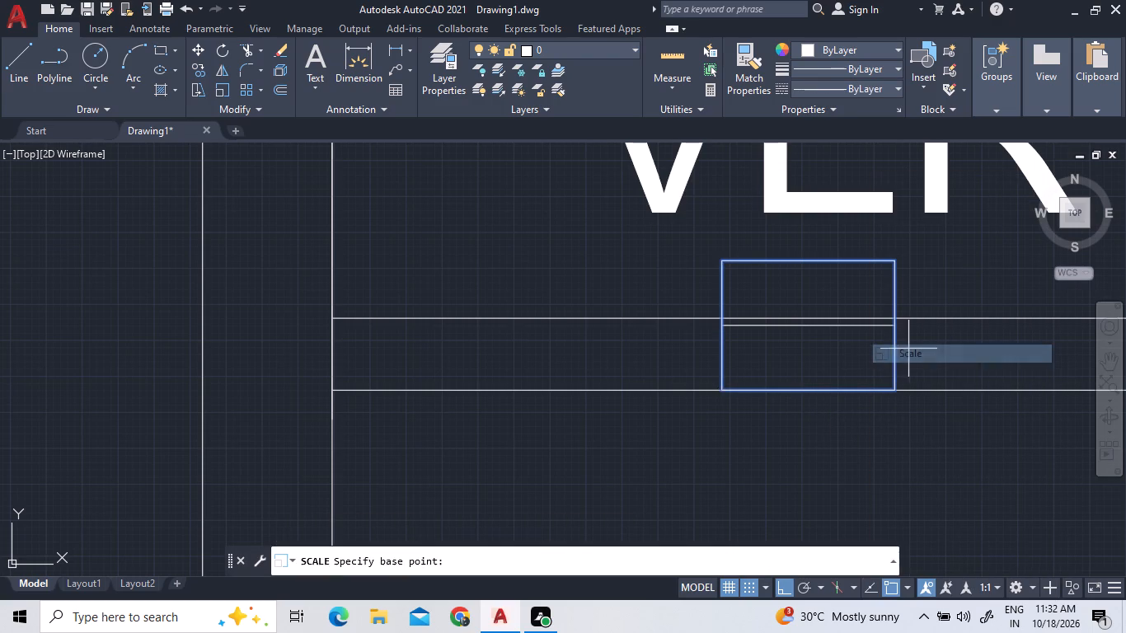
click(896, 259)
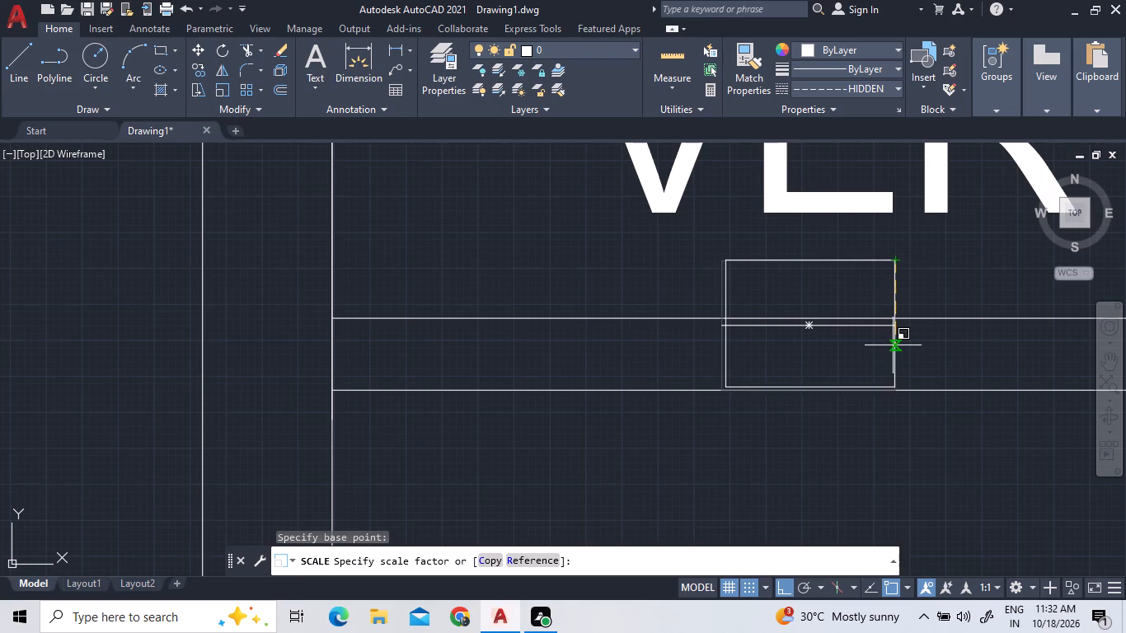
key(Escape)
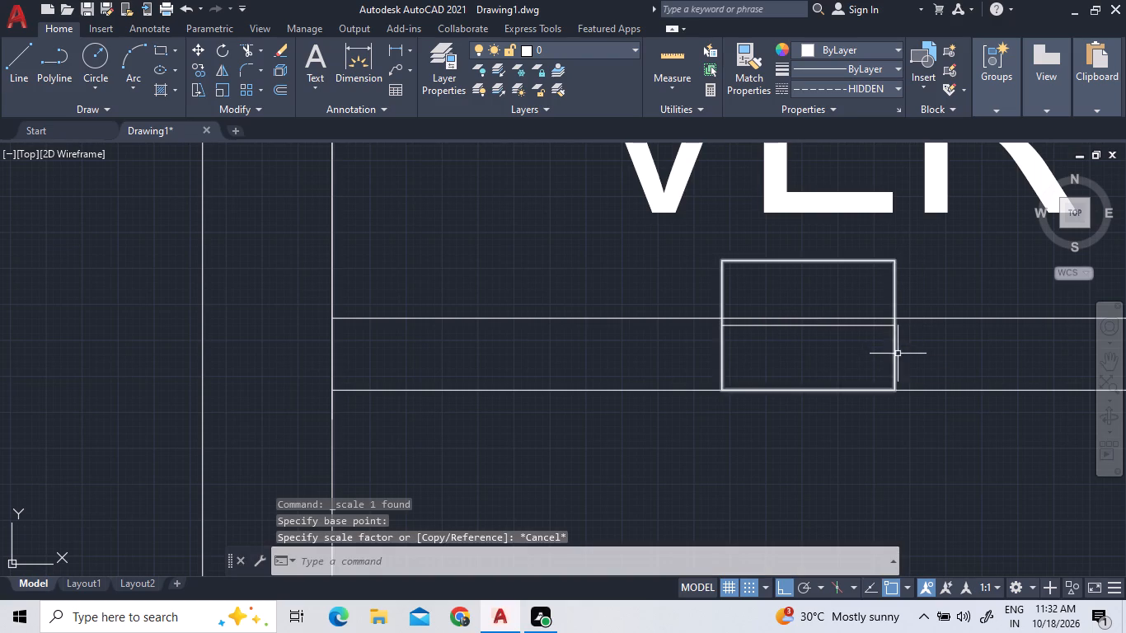
Scale down the symbol and its centre line between VER and KITCHEN about its southwest corner to roughly fit the wall thickness.
double_click(907, 355)
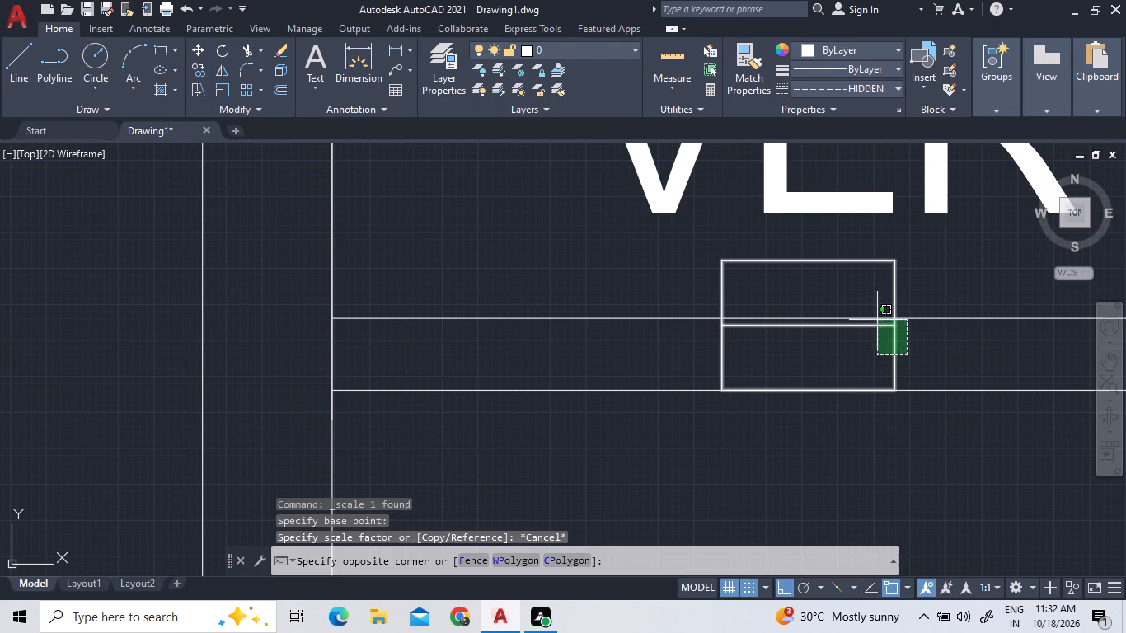
click(875, 321)
right_click(857, 295)
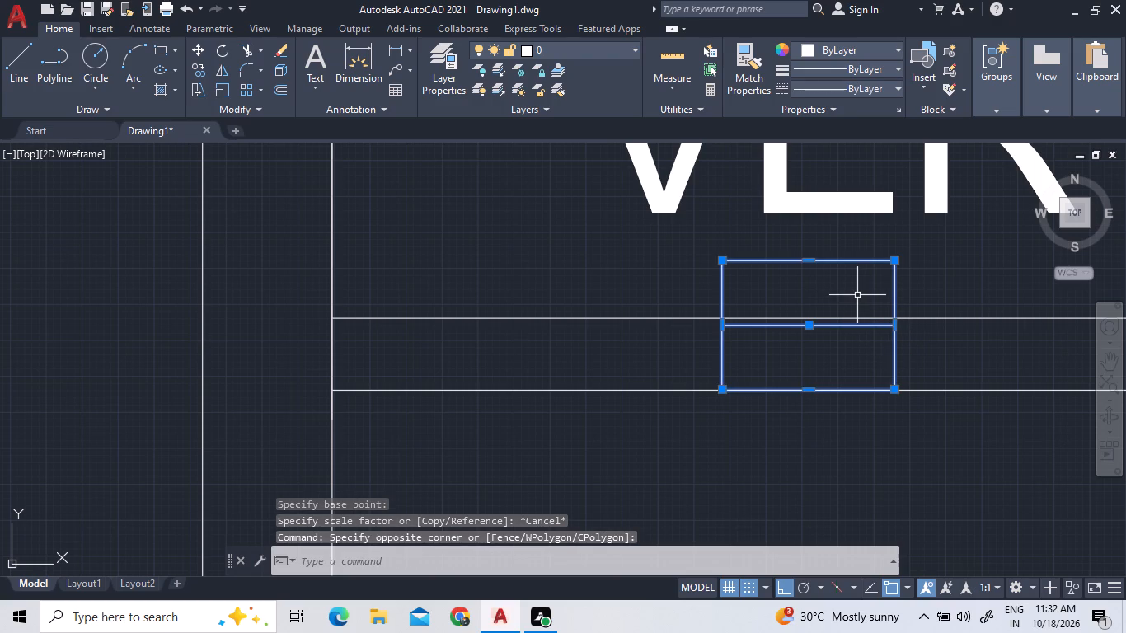
click(885, 378)
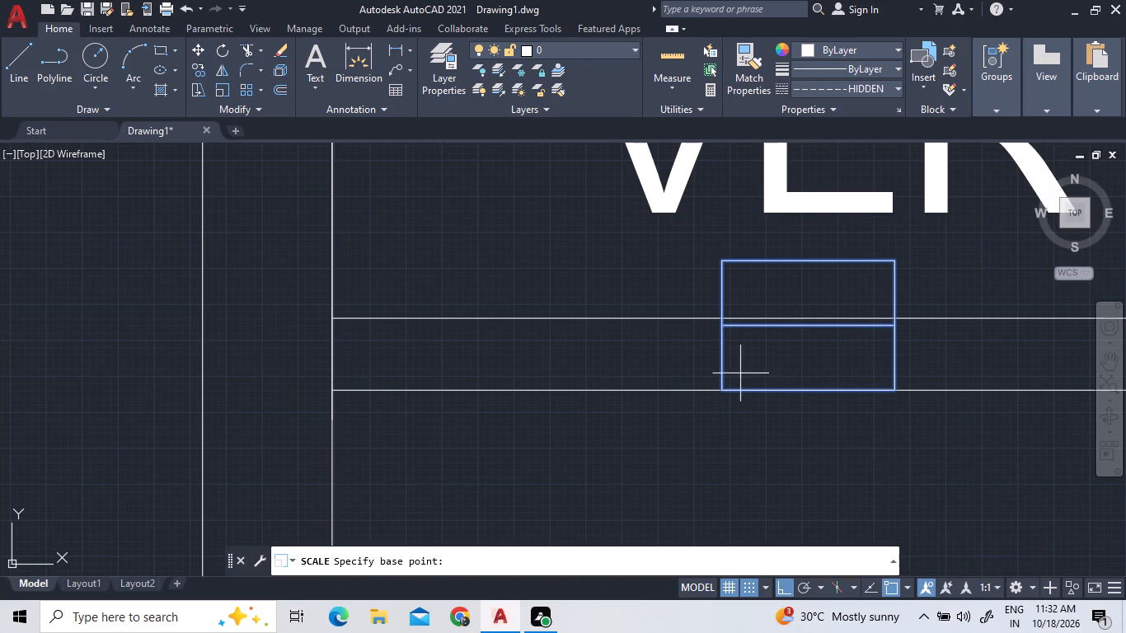
click(720, 388)
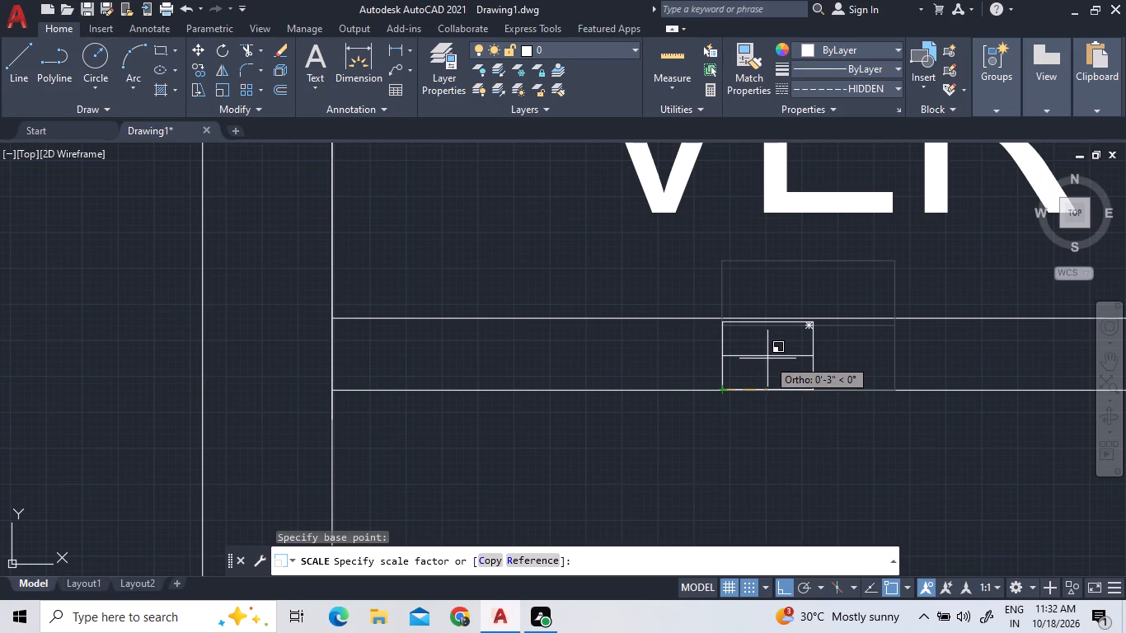
scroll(769, 355, up, 1)
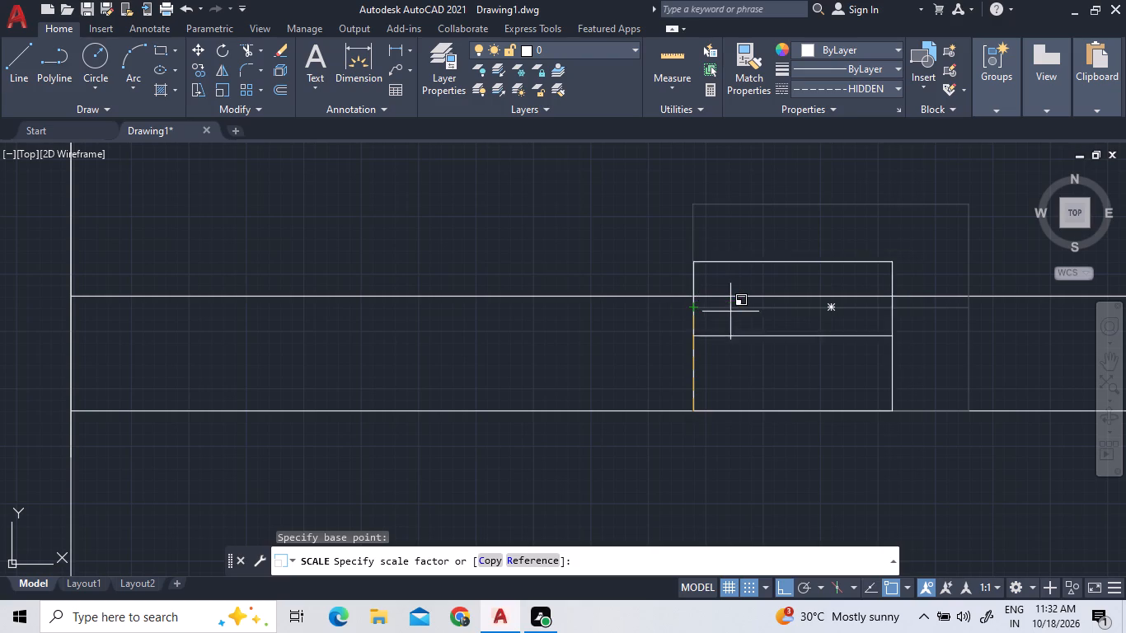
triple_click(769, 363)
scroll(847, 291, up, 2)
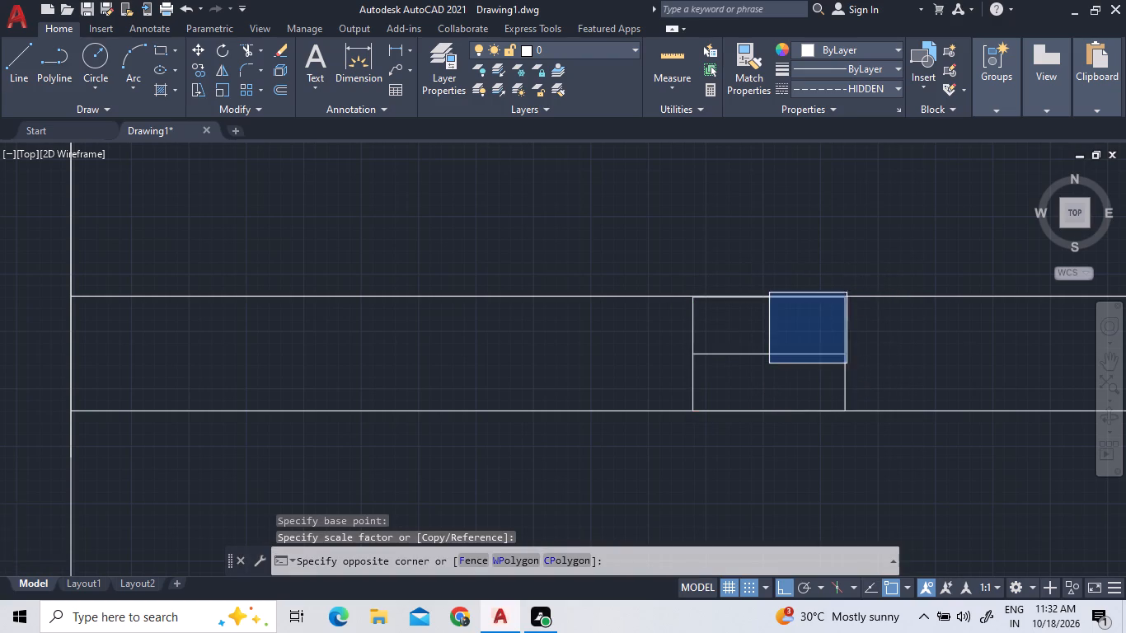
scroll(847, 291, up, 1)
double_click(788, 376)
Move the scaled symbol straight up by its northeast corner onto the upper line of the wall between VER and KITCHEN.
scroll(788, 376, down, 2)
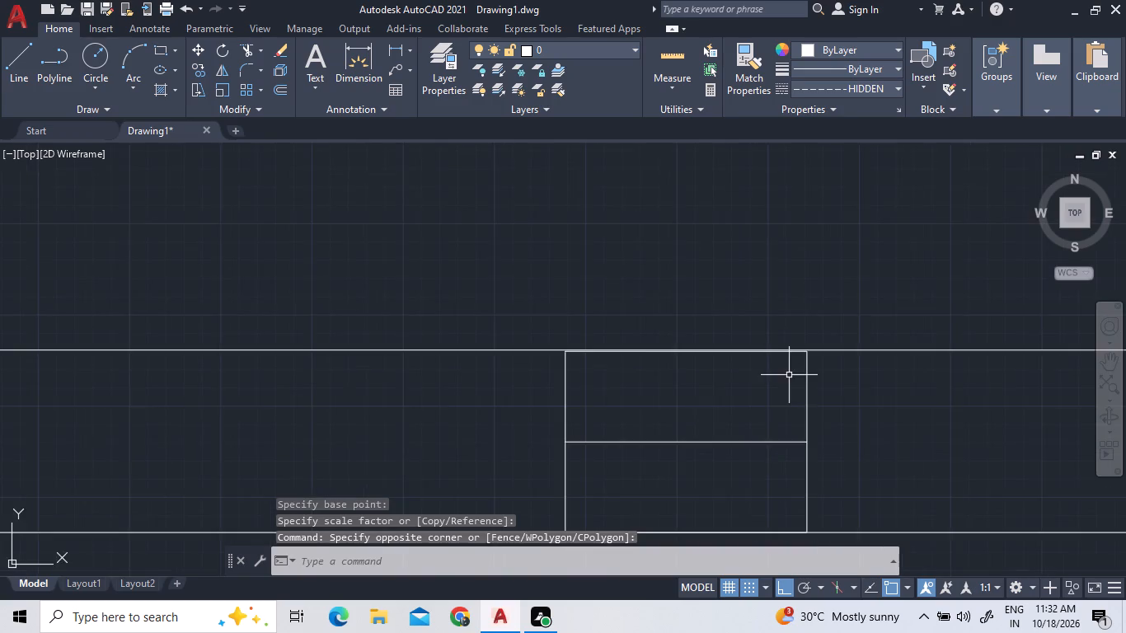
scroll(789, 375, down, 2)
scroll(800, 439, up, 9)
double_click(783, 438)
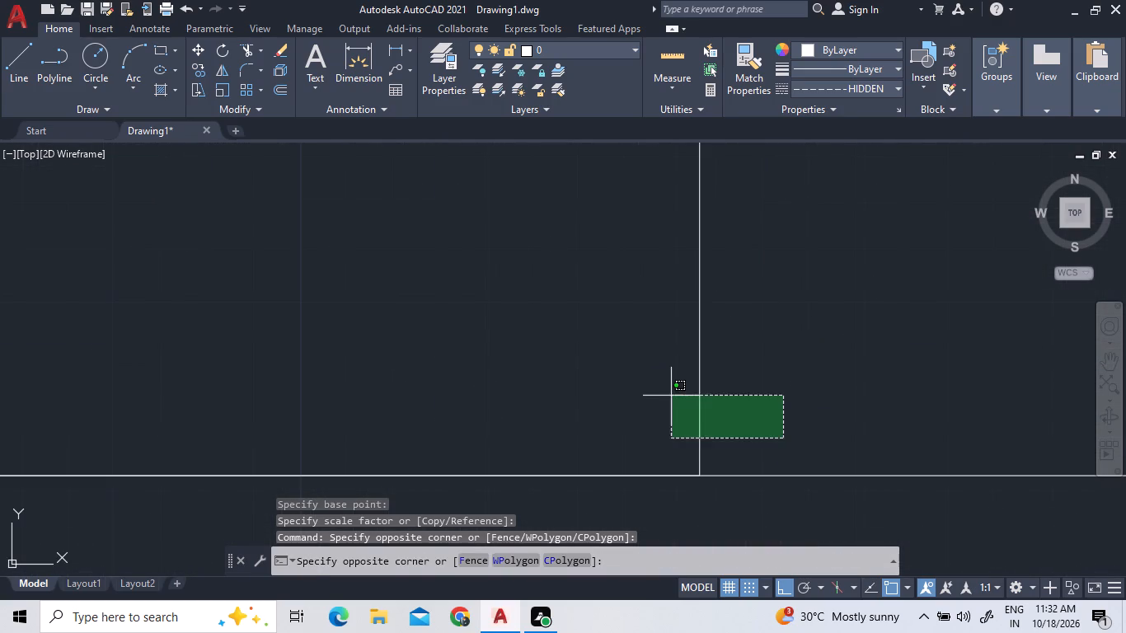
scroll(404, 280, down, 6)
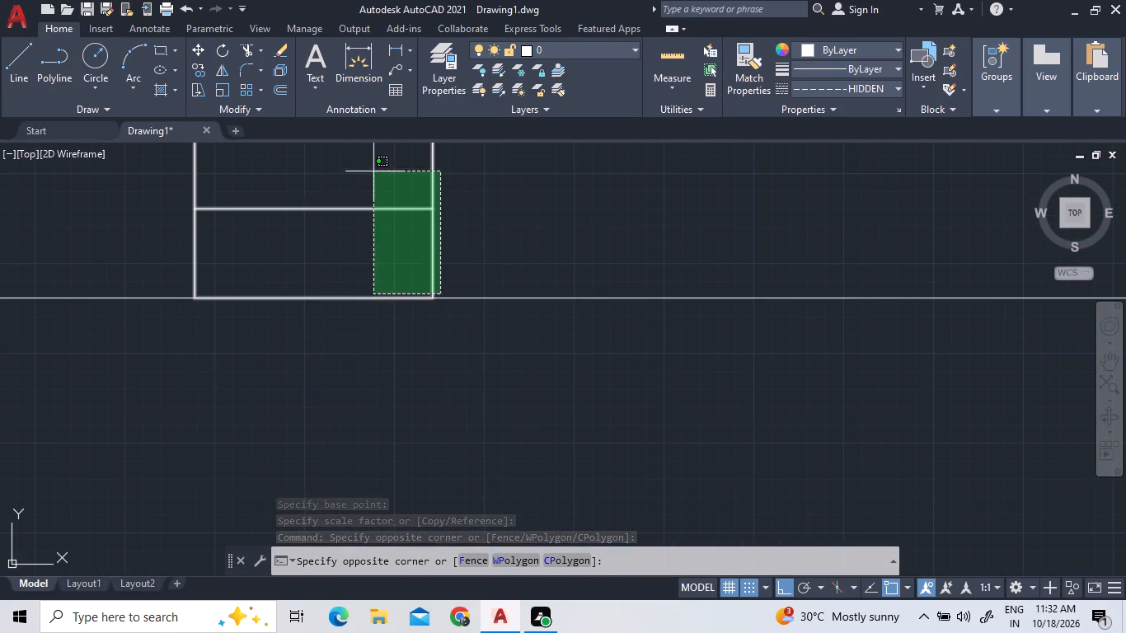
double_click(373, 172)
scroll(418, 270, down, 5)
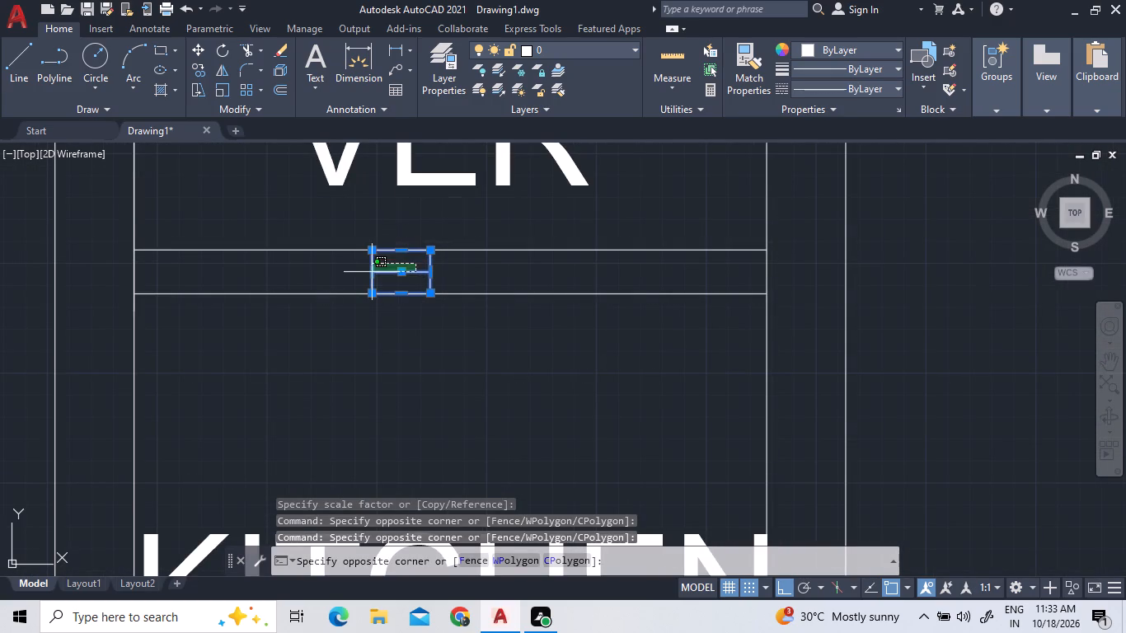
double_click(387, 268)
scroll(417, 237, up, 4)
scroll(457, 352, up, 3)
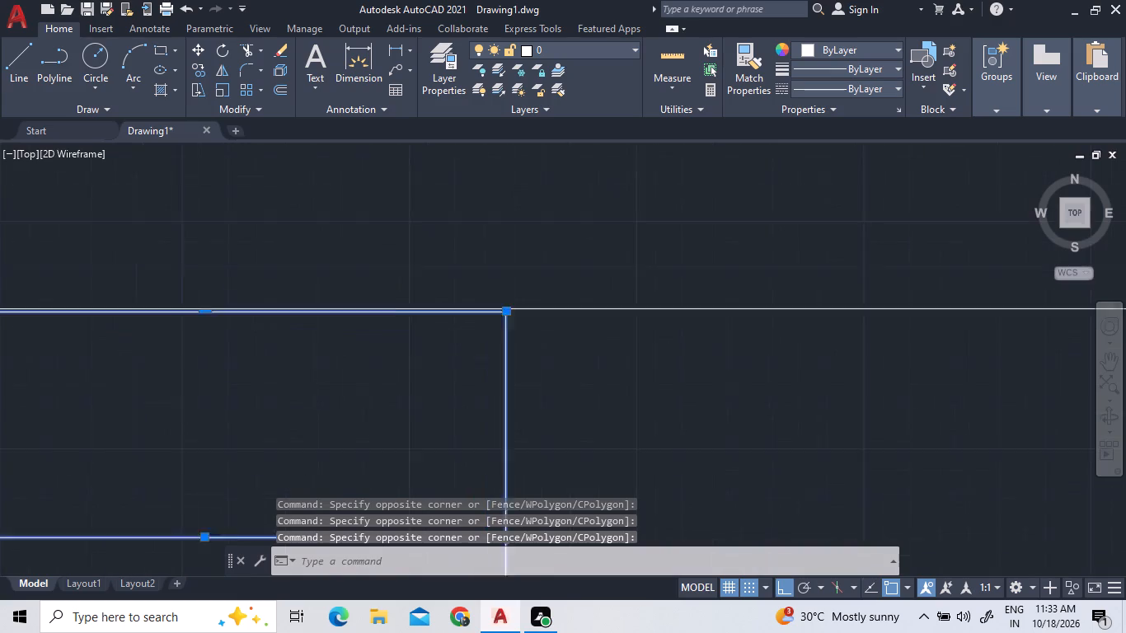
scroll(619, 213, up, 3)
right_click(598, 227)
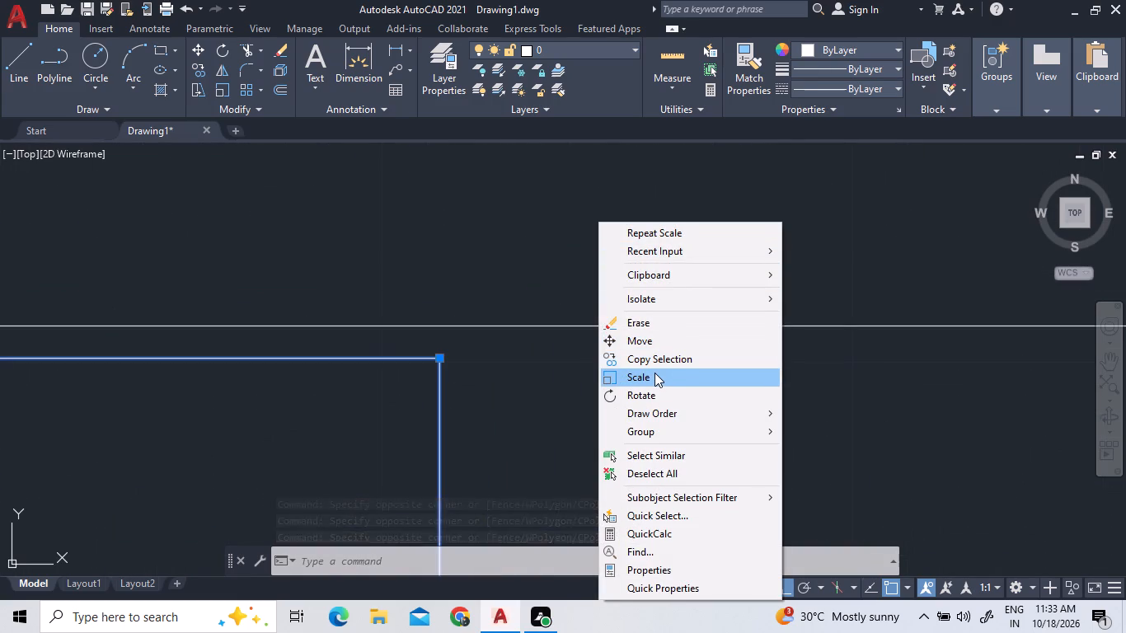
click(654, 344)
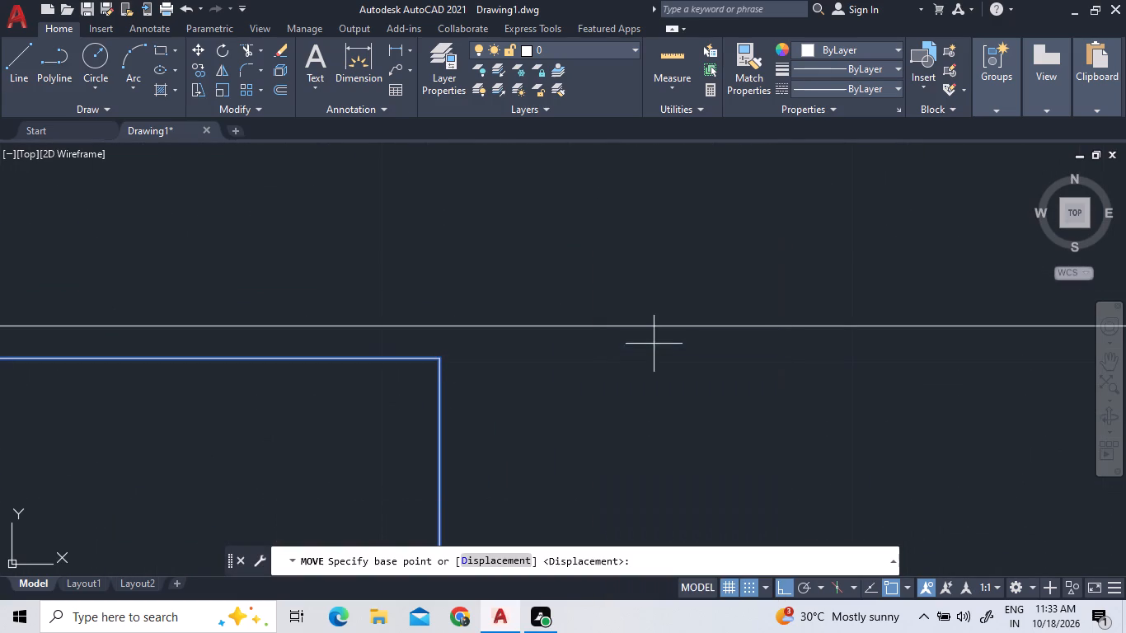
click(437, 359)
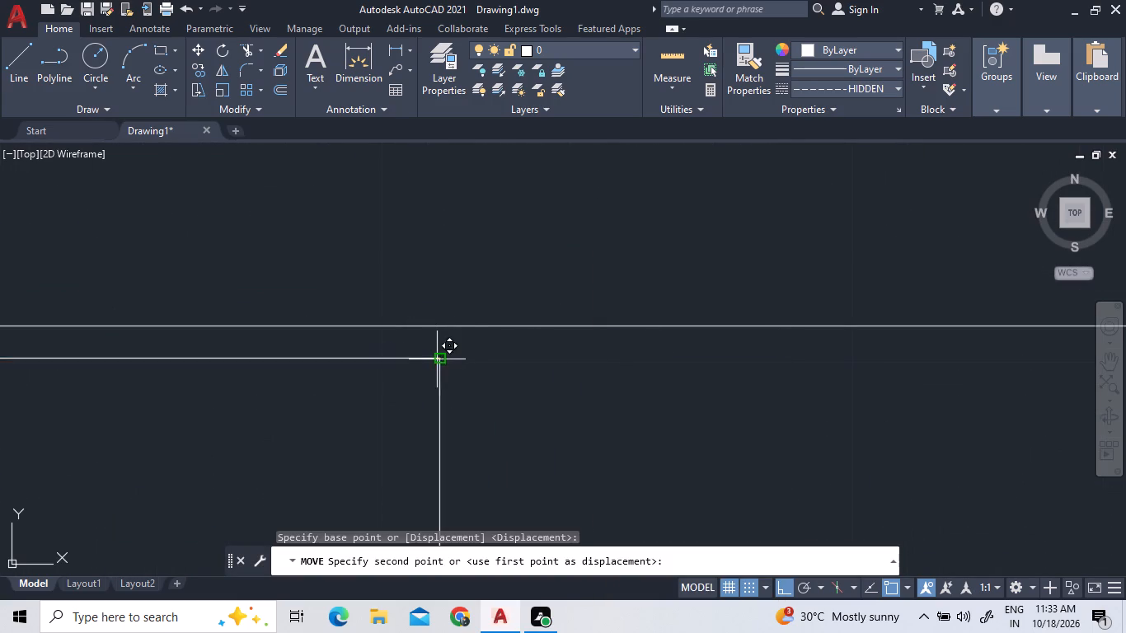
click(442, 322)
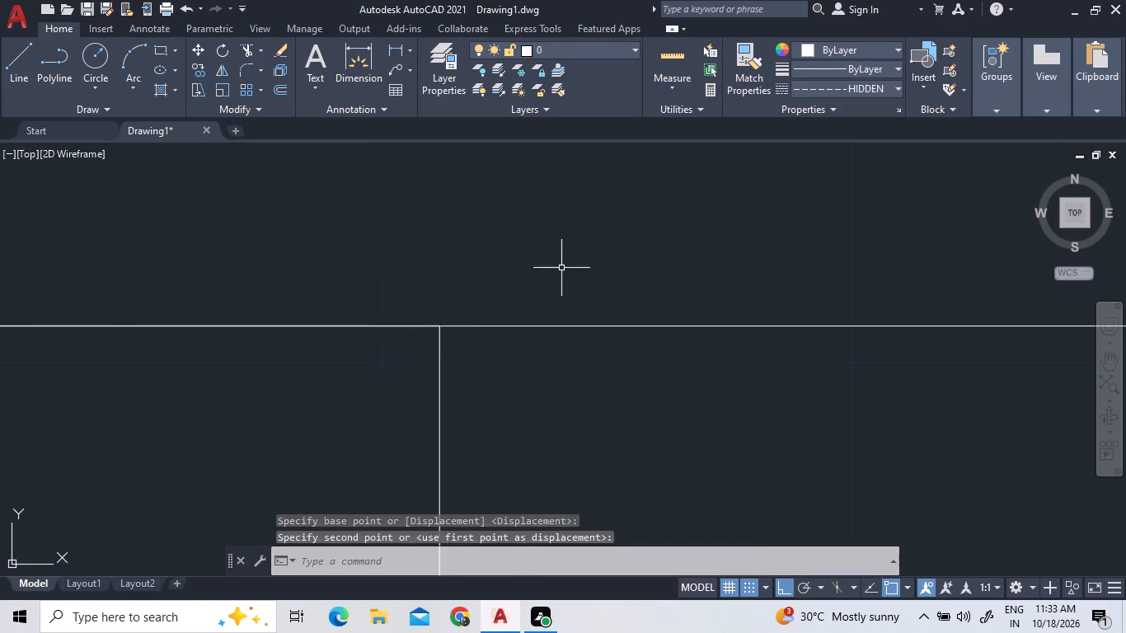
Move the symbol east along the wall between VER and KITCHEN by its centre line's east end, snapping it to the wall's lower line.
scroll(562, 268, down, 10)
scroll(573, 336, down, 3)
scroll(588, 402, down, 1)
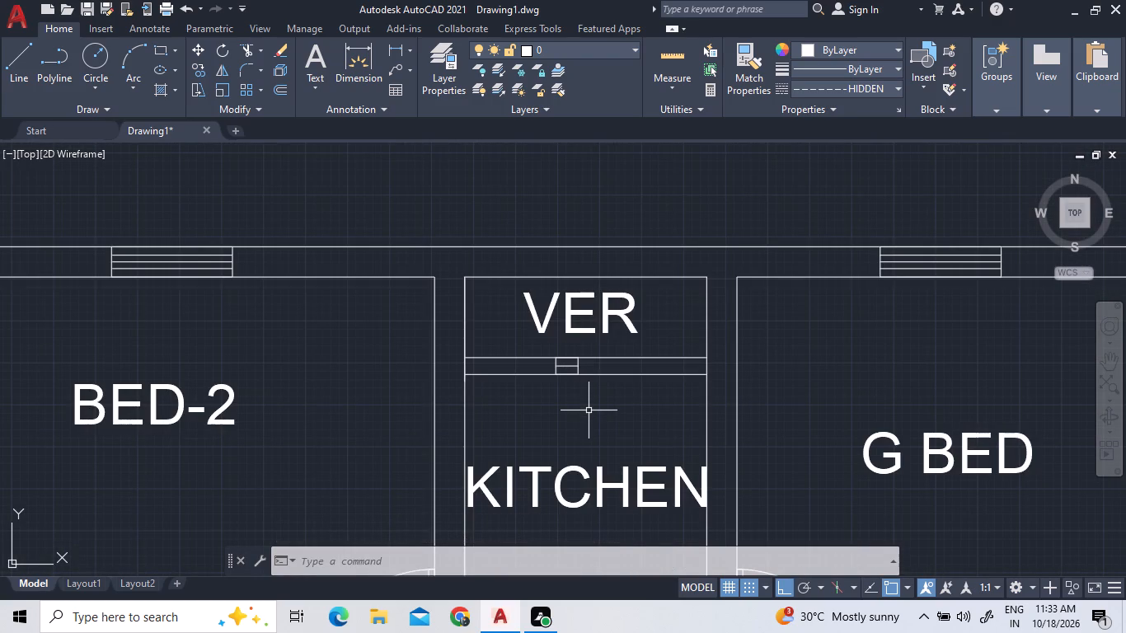
scroll(550, 349, up, 3)
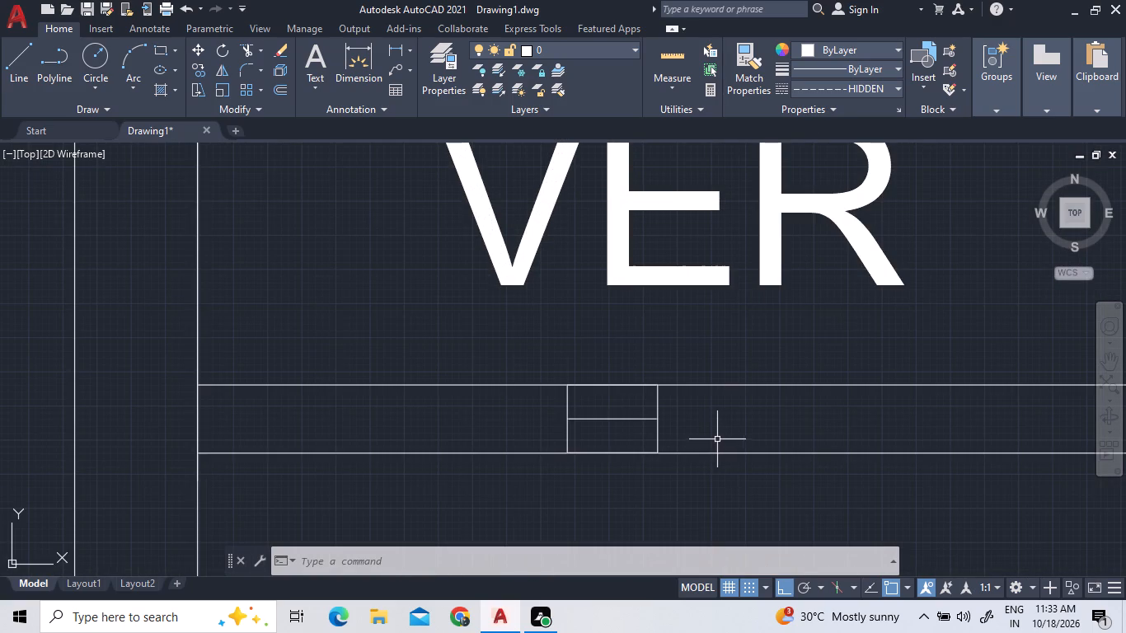
double_click(716, 438)
click(529, 401)
right_click(529, 401)
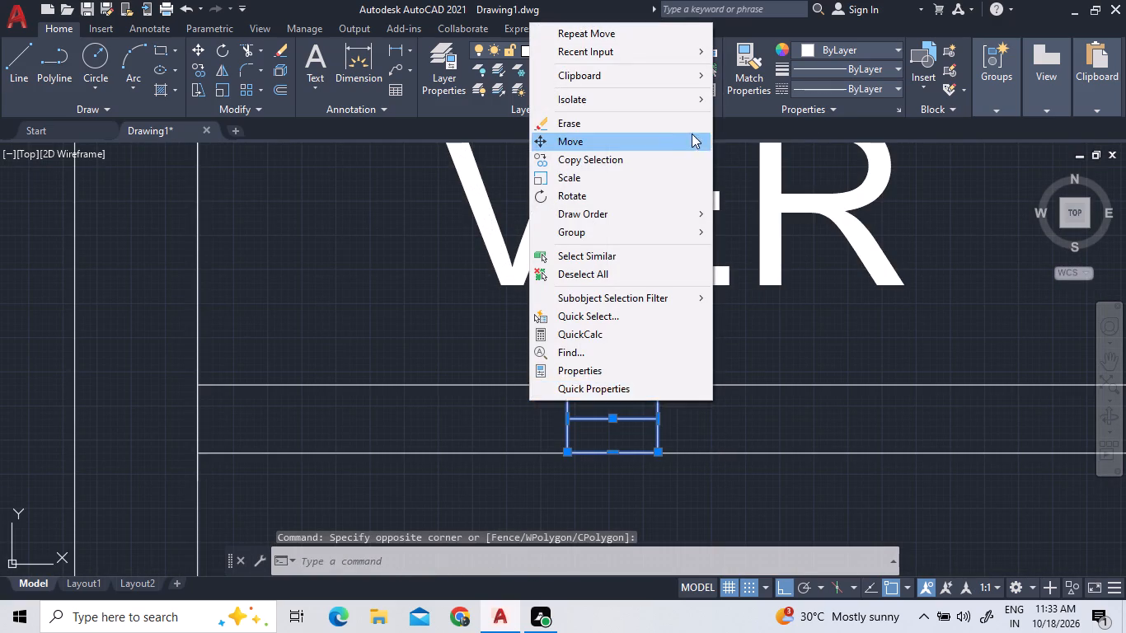
click(684, 138)
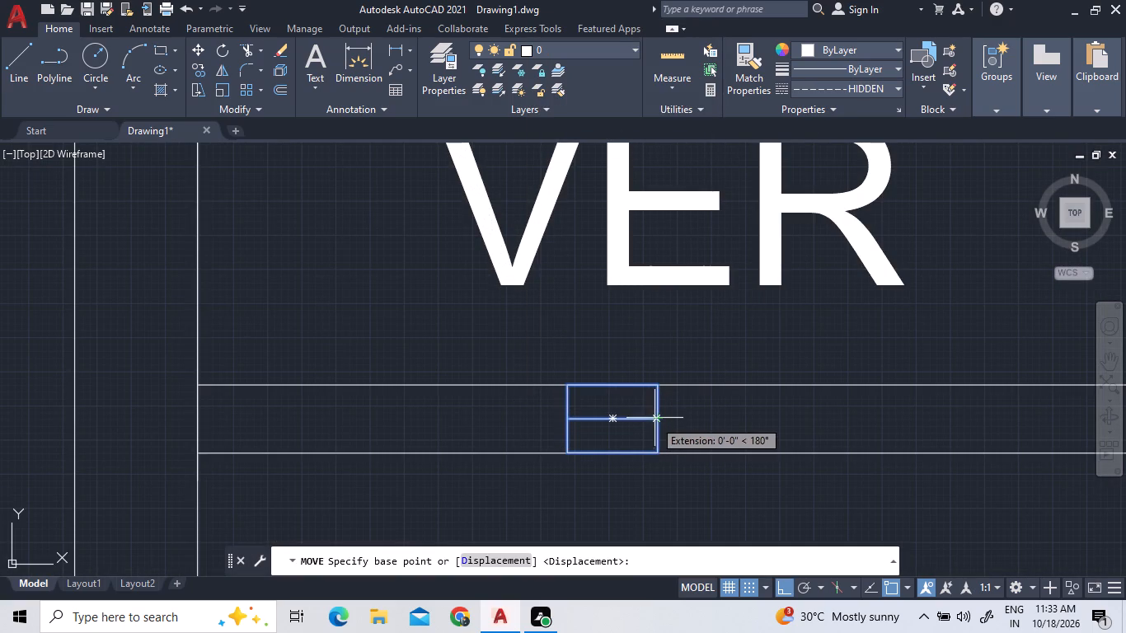
click(658, 416)
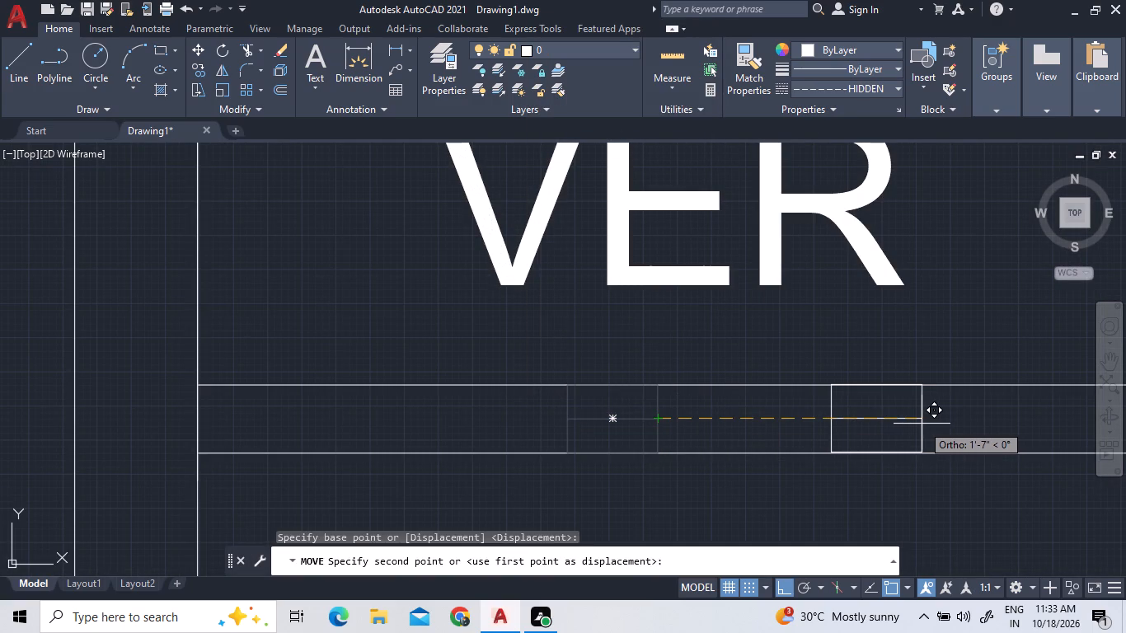
scroll(925, 424, down, 3)
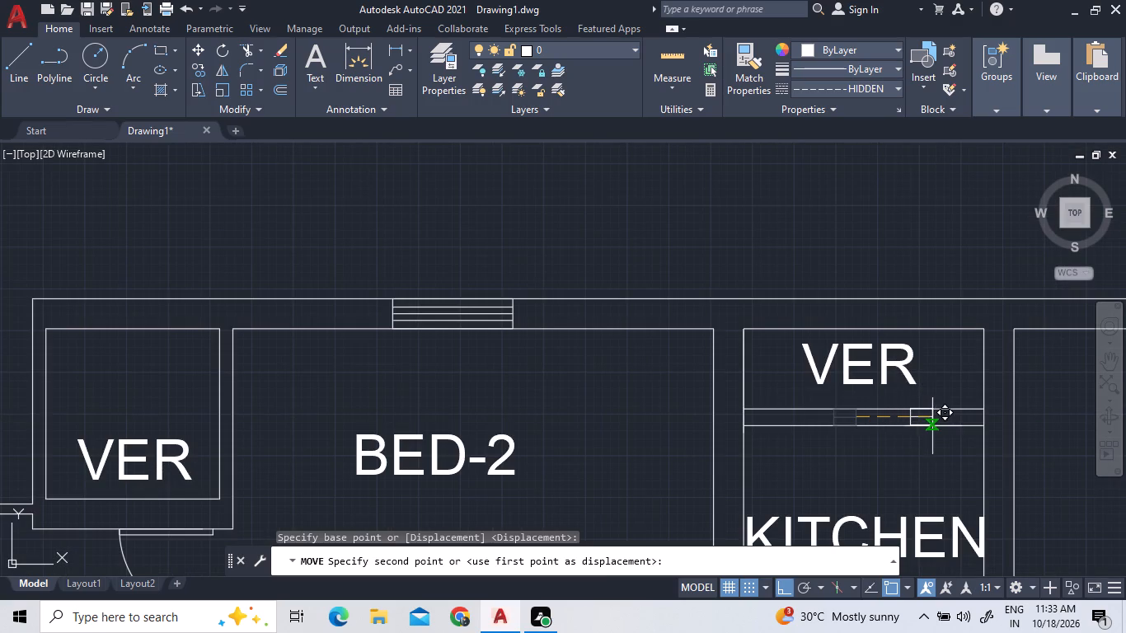
scroll(932, 421, up, 3)
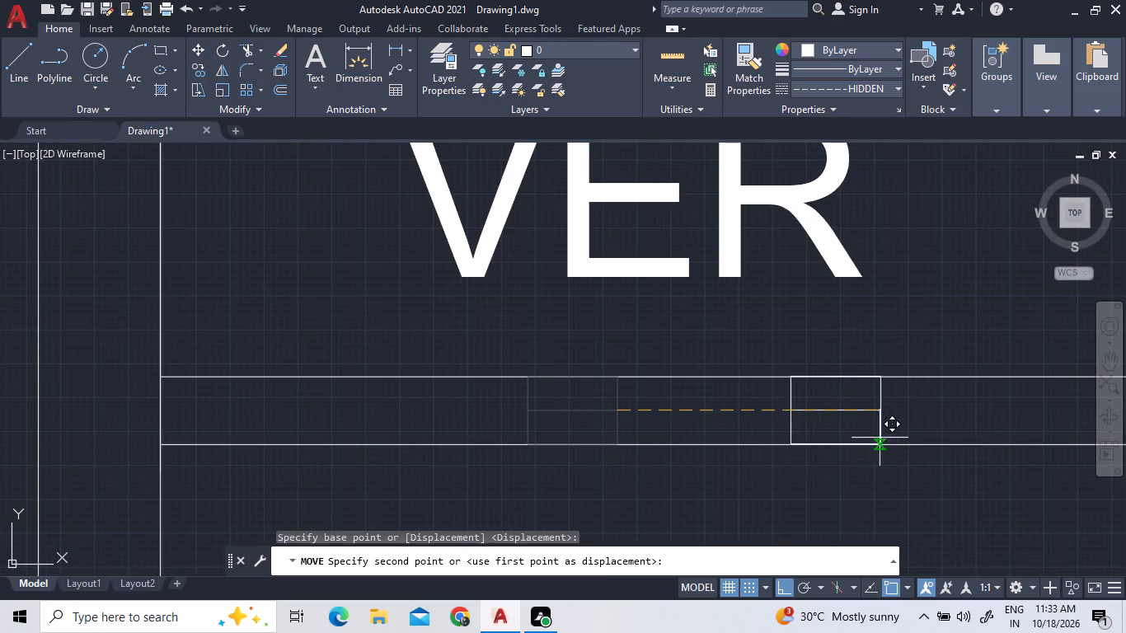
click(853, 444)
Move the symbol straight up by its northeast corner onto the upper line of the wall between VER and KITCHEN.
scroll(860, 429, up, 1)
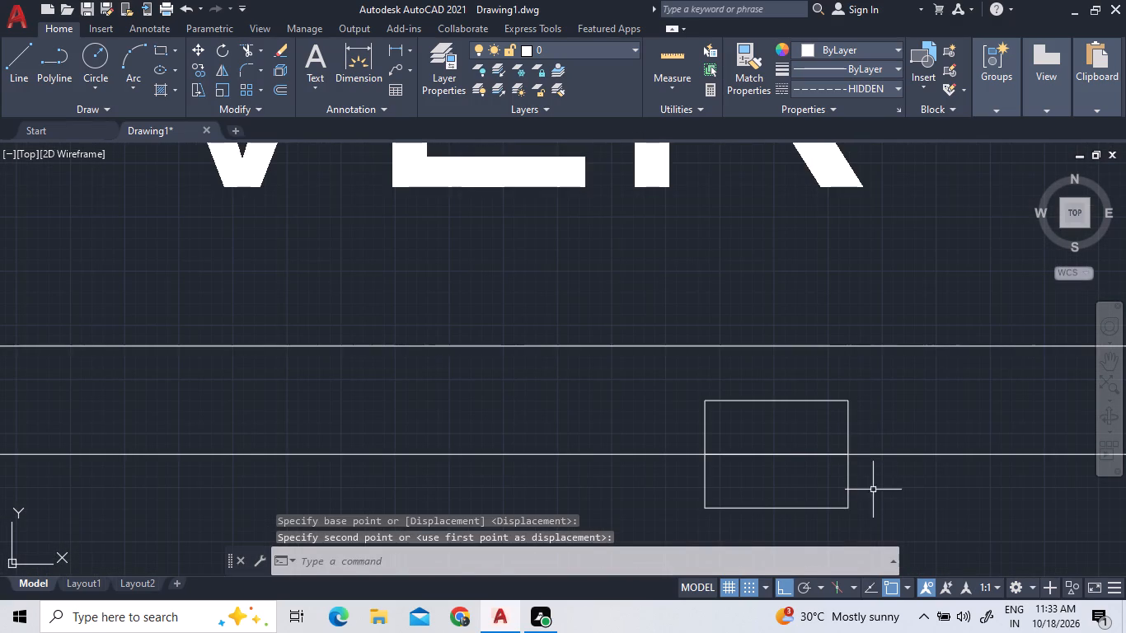
click(873, 490)
click(728, 475)
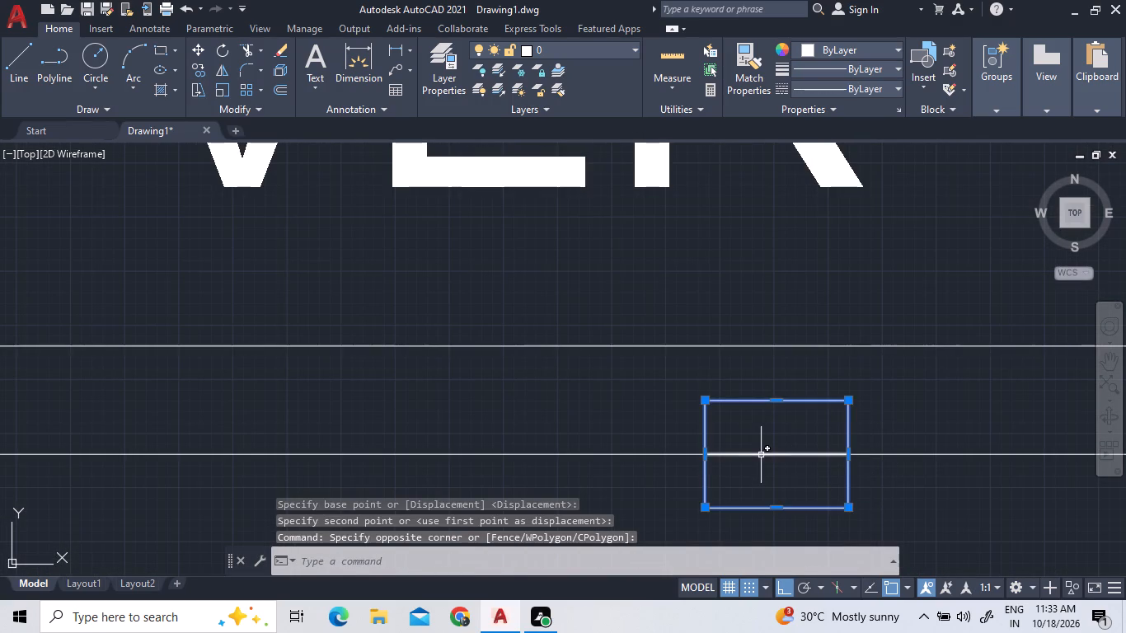
double_click(759, 454)
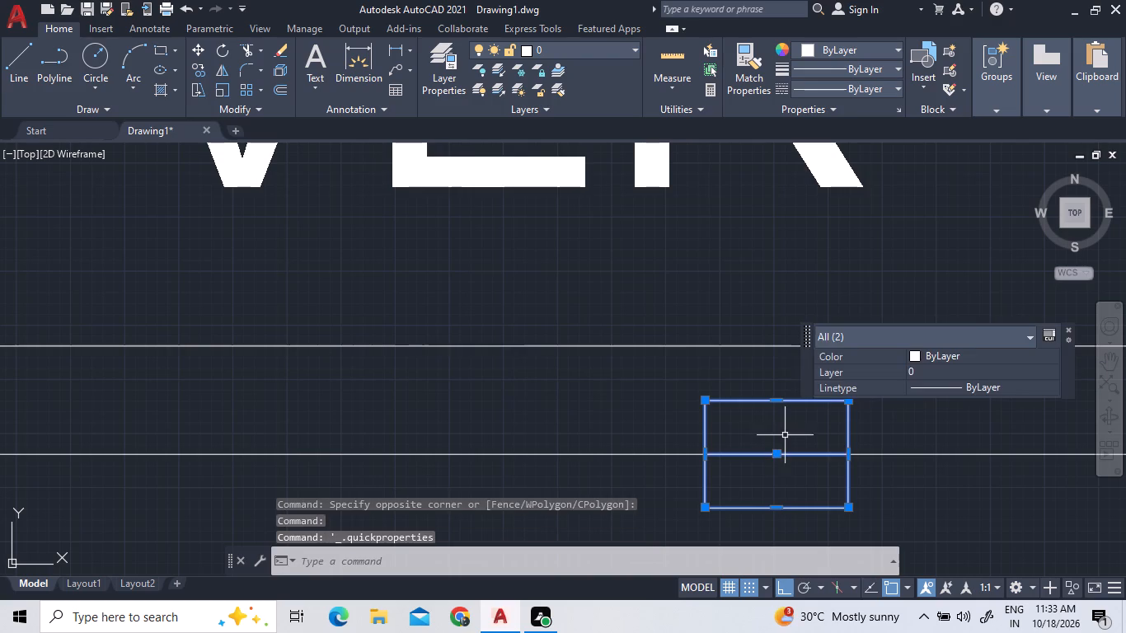
right_click(785, 434)
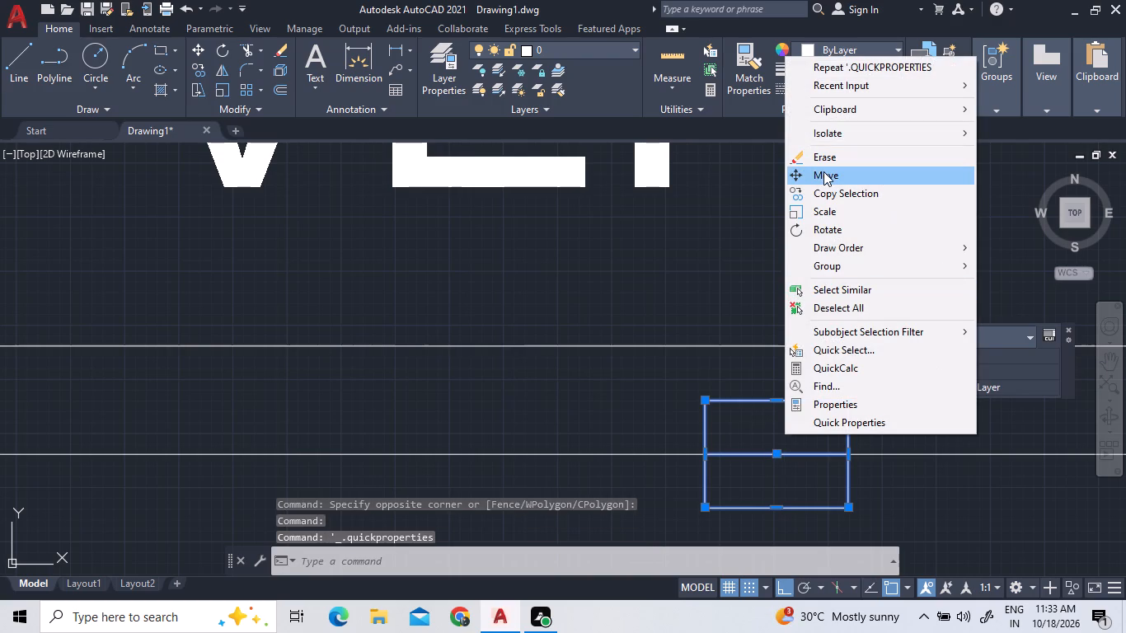
click(823, 171)
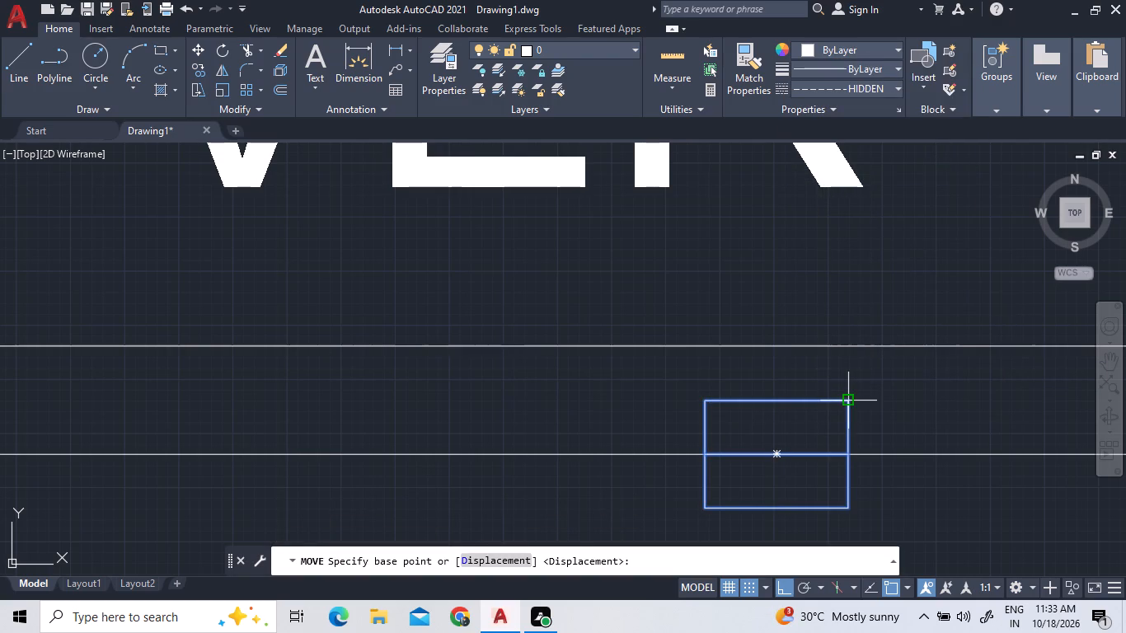
click(851, 397)
double_click(844, 342)
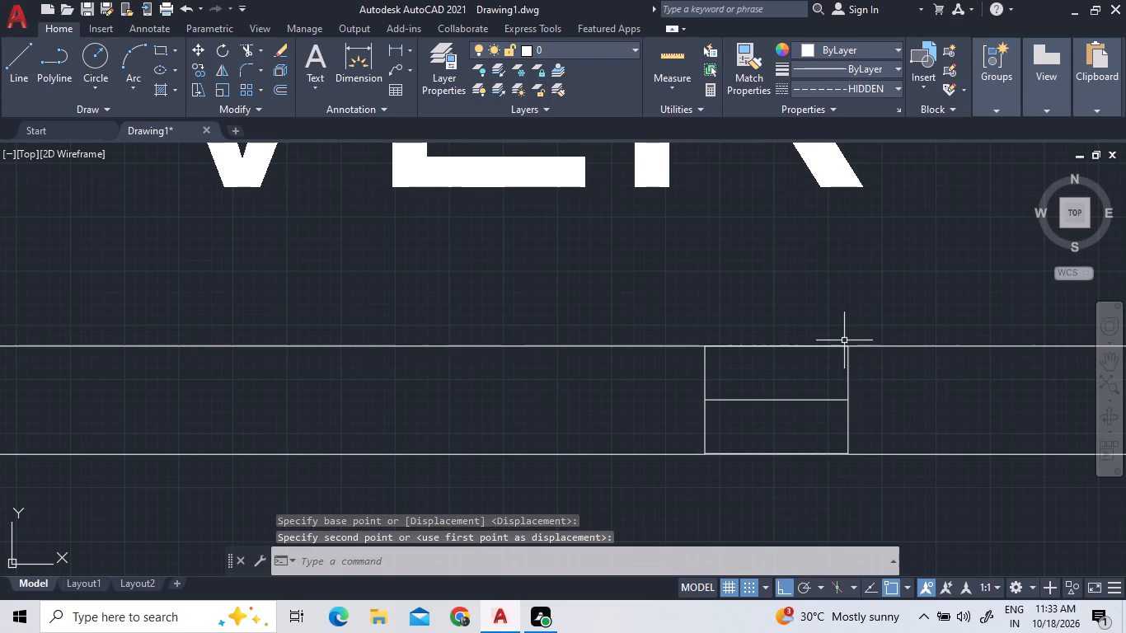
Stretch the southeast corner of the symbol's rectangle between VER and KITCHEN straight down onto the wall's lower line.
scroll(847, 435, up, 4)
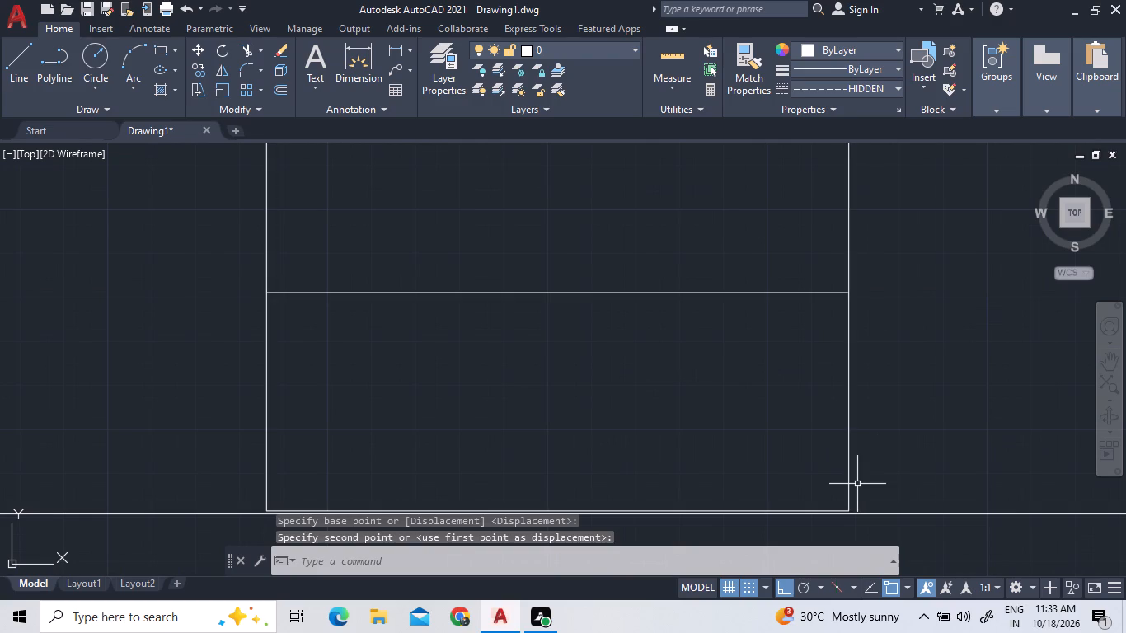
scroll(857, 484, down, 1)
scroll(848, 516, up, 3)
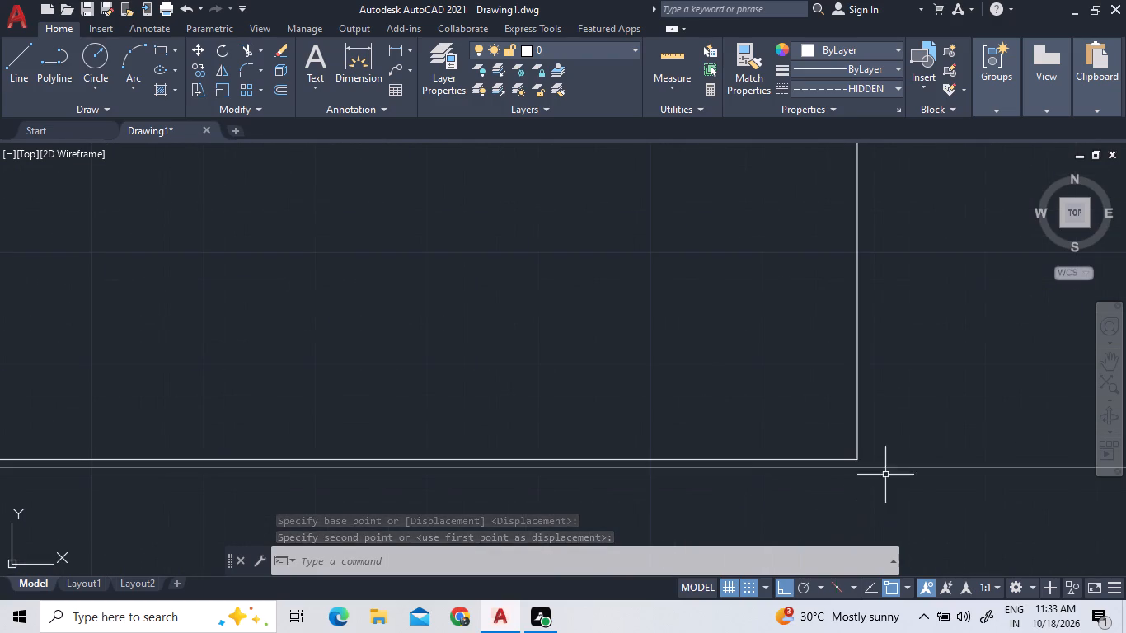
scroll(875, 464, up, 4)
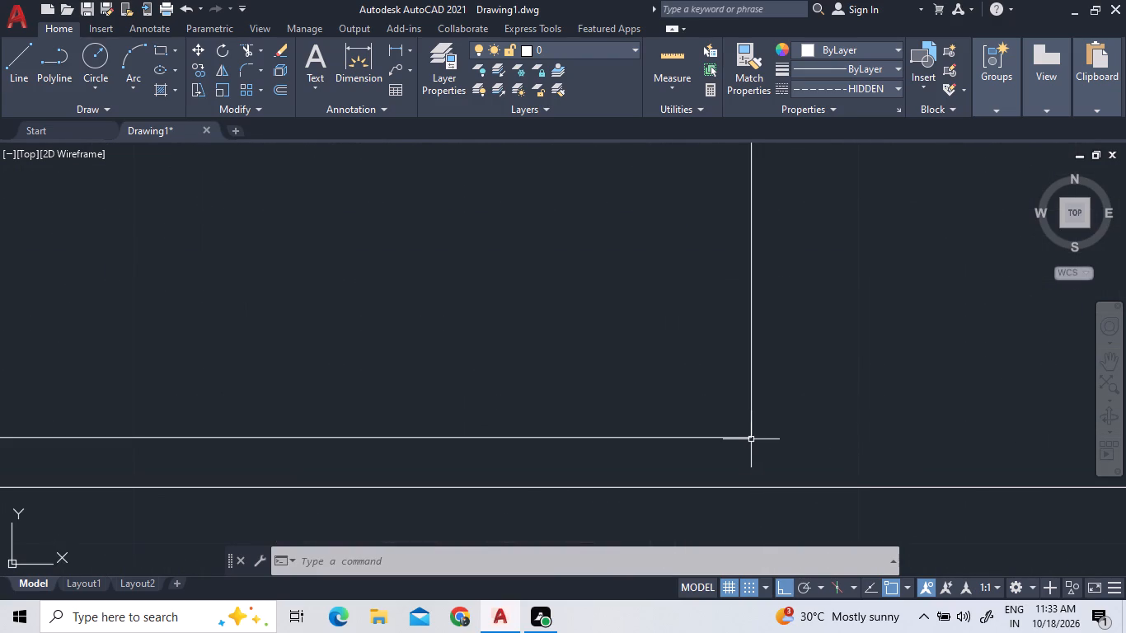
click(750, 439)
right_click(756, 438)
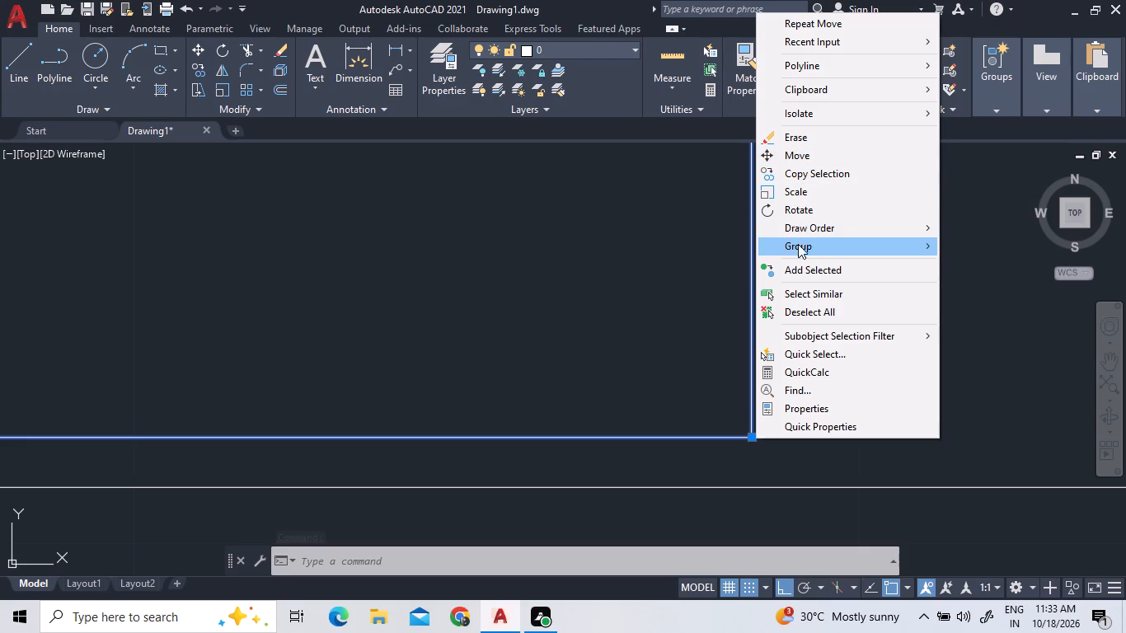
click(749, 438)
triple_click(749, 440)
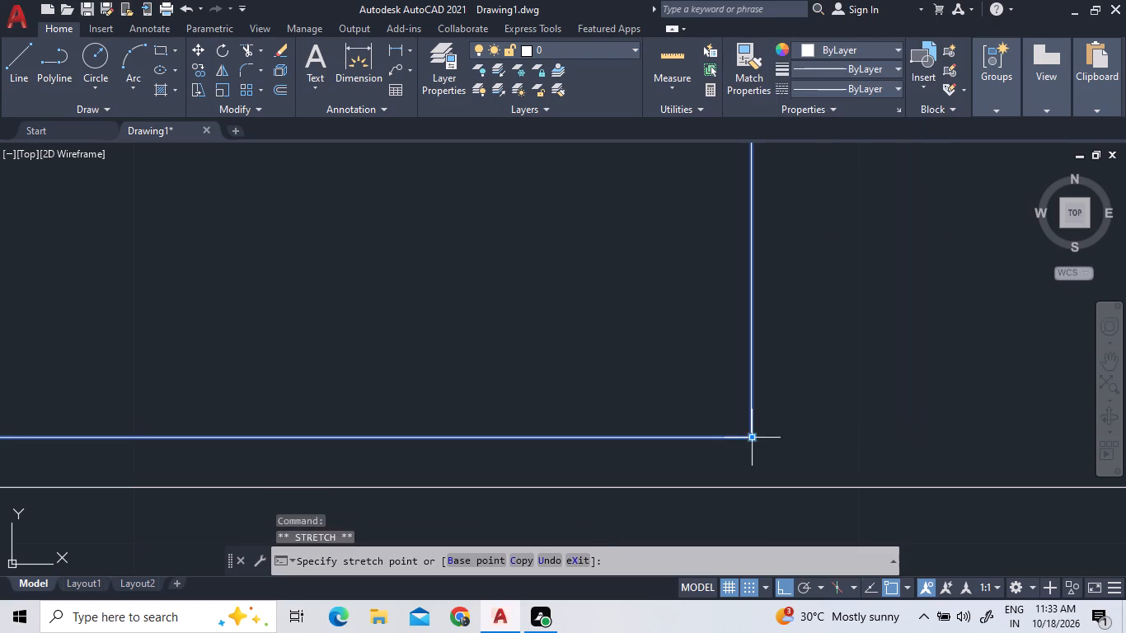
click(749, 441)
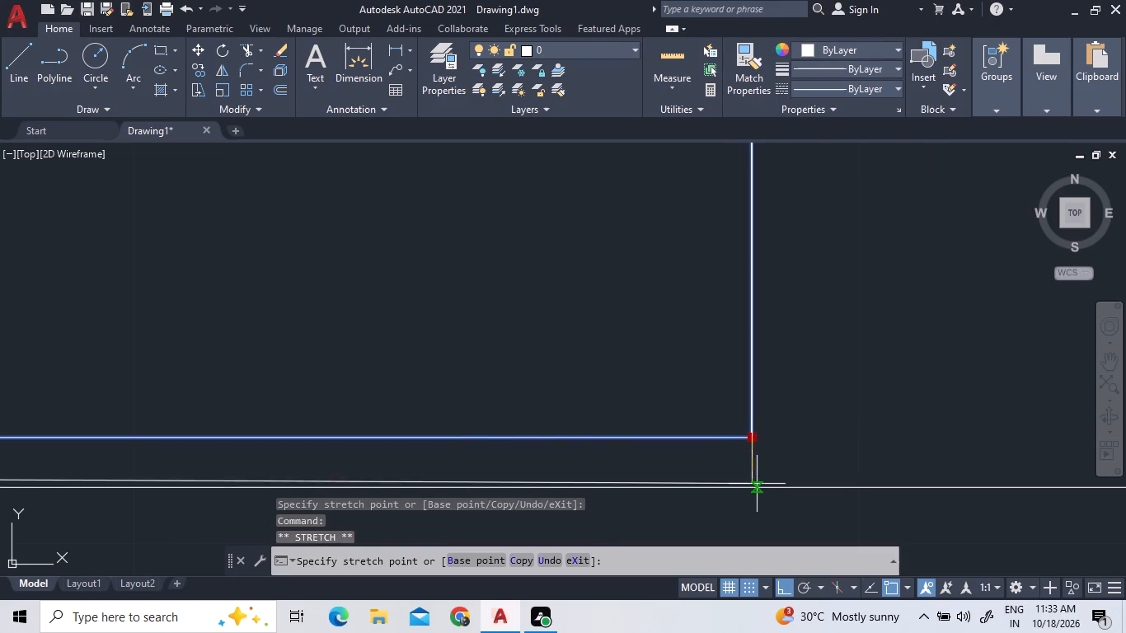
click(753, 487)
scroll(862, 416, down, 9)
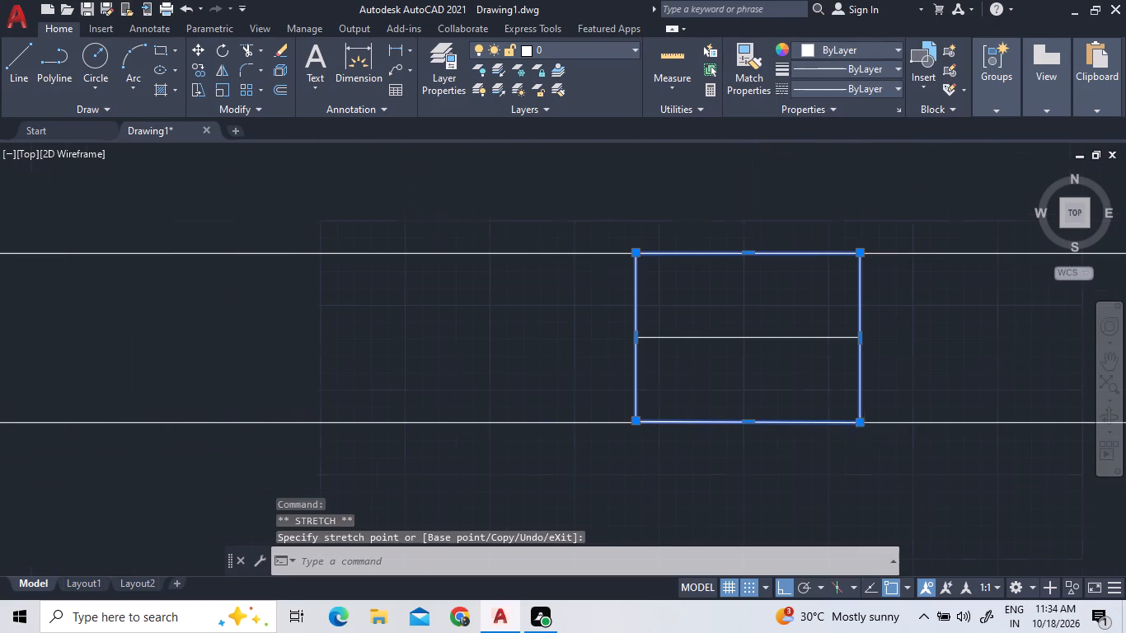
scroll(870, 233, up, 3)
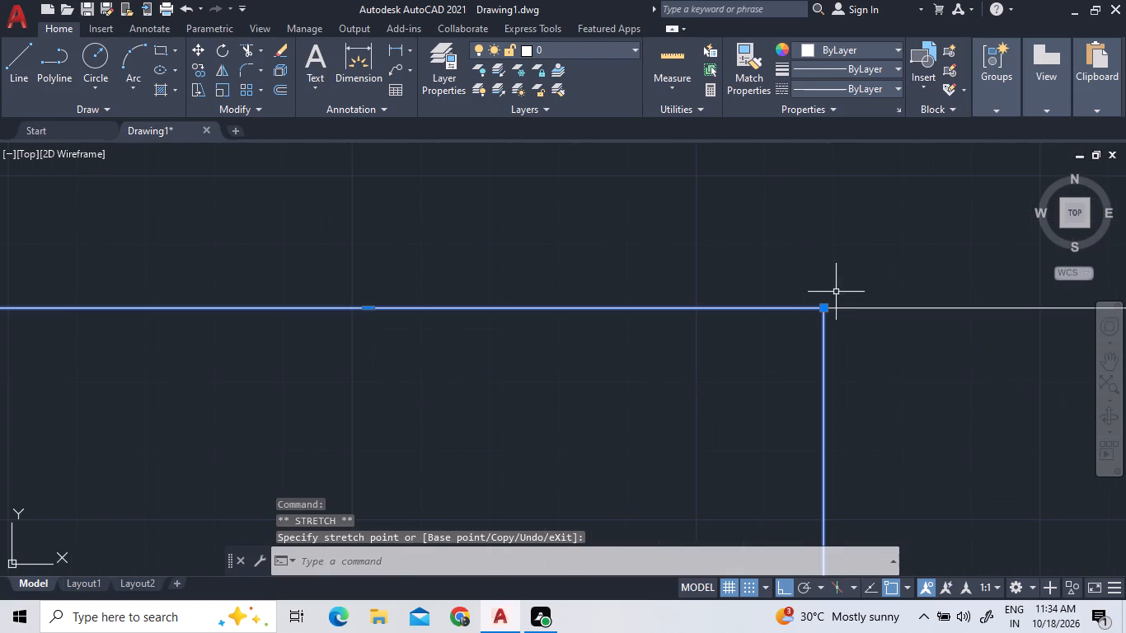
scroll(831, 298, up, 8)
scroll(823, 269, down, 15)
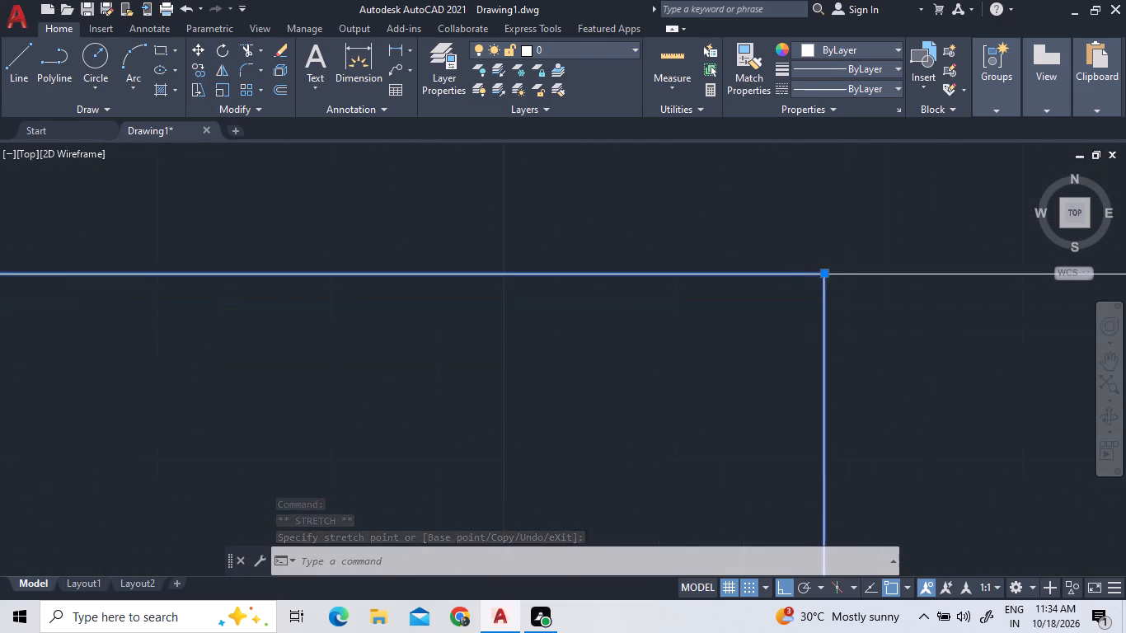
scroll(823, 320, down, 5)
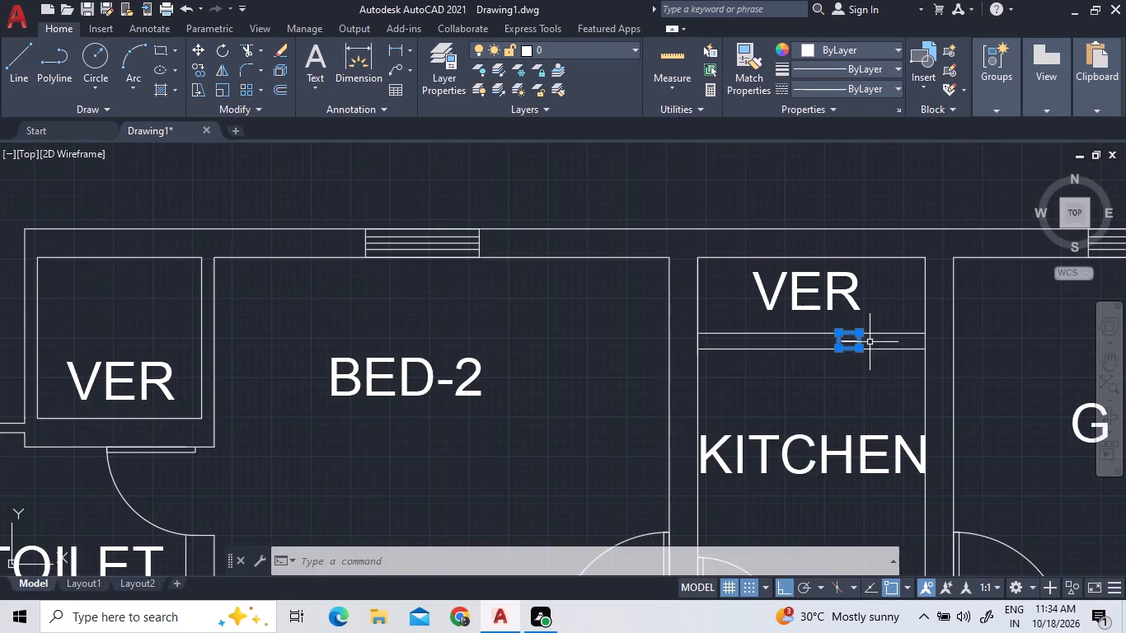
key(Escape)
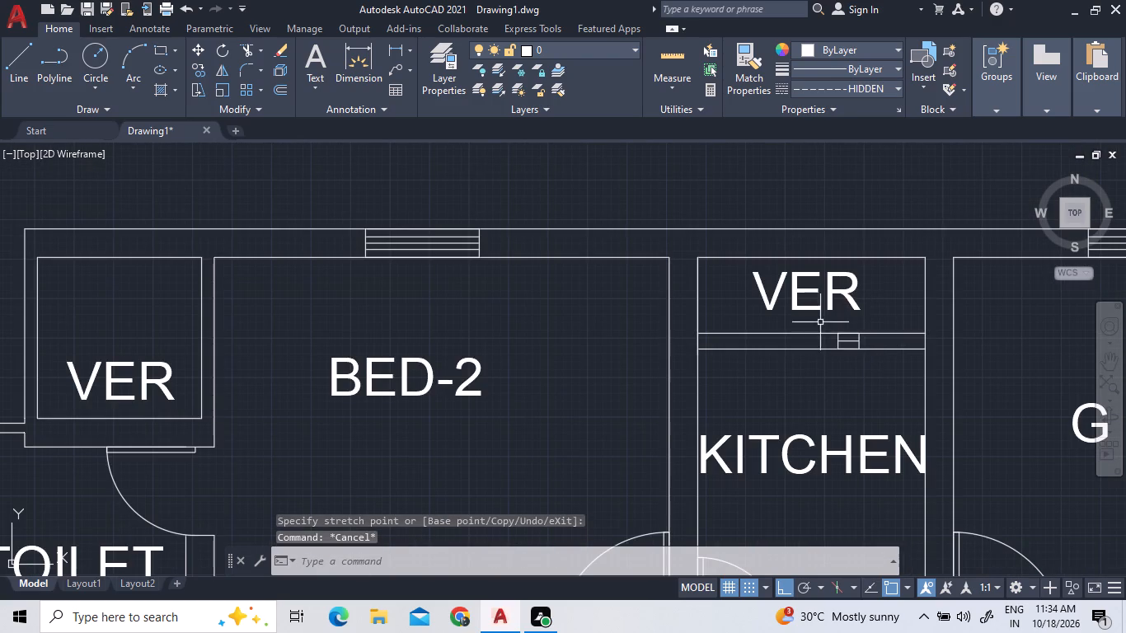
Examine the whole floor plan, including the unlabelled rooms south of the corridor beside the staircase.
scroll(808, 335, down, 3)
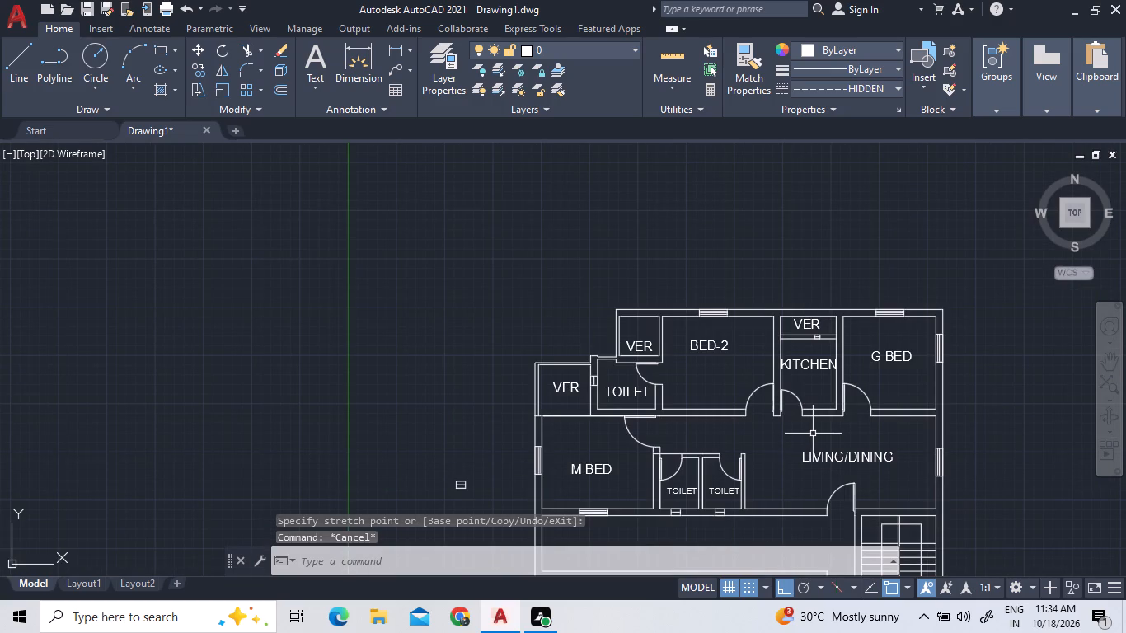
scroll(813, 433, up, 1)
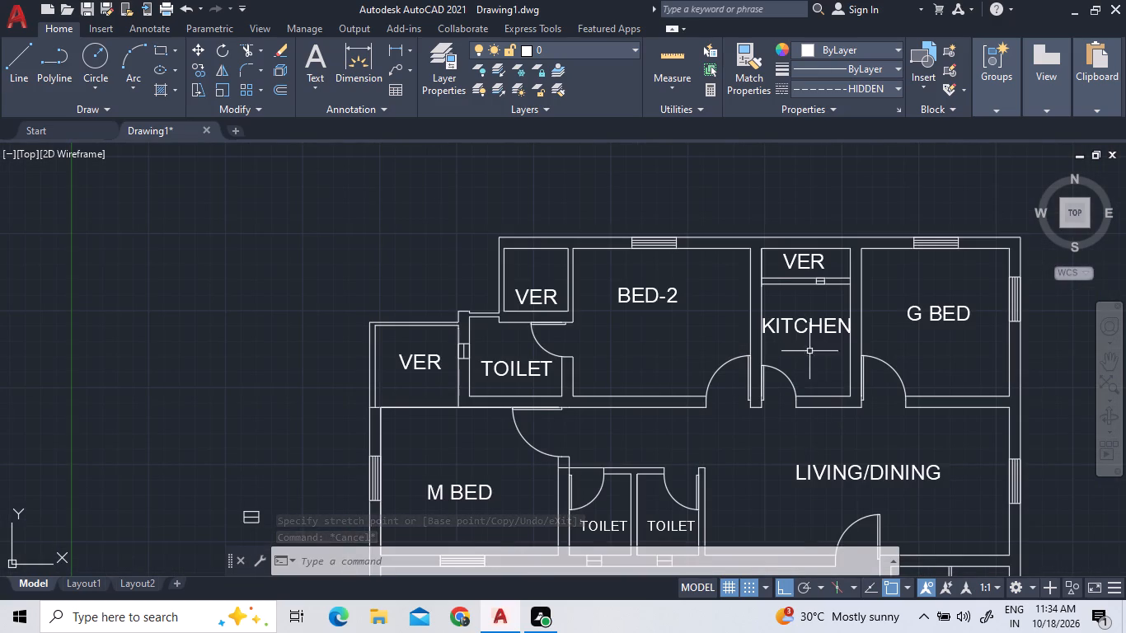
scroll(804, 343, down, 3)
scroll(791, 495, up, 3)
scroll(809, 353, up, 2)
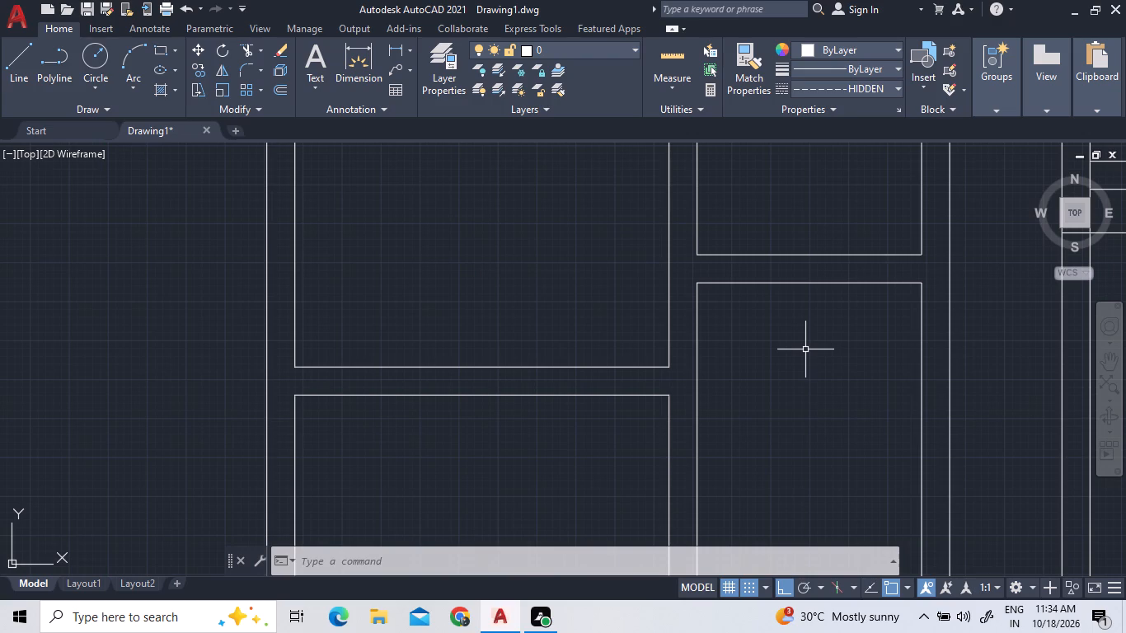
scroll(805, 349, down, 3)
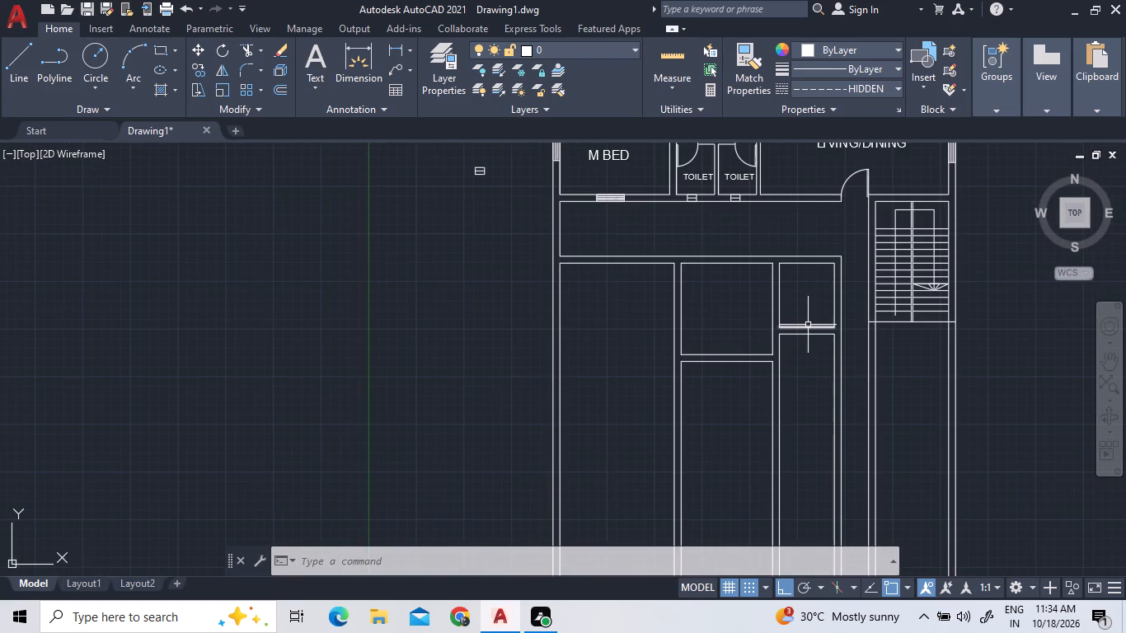
scroll(808, 325, down, 3)
scroll(812, 278, up, 4)
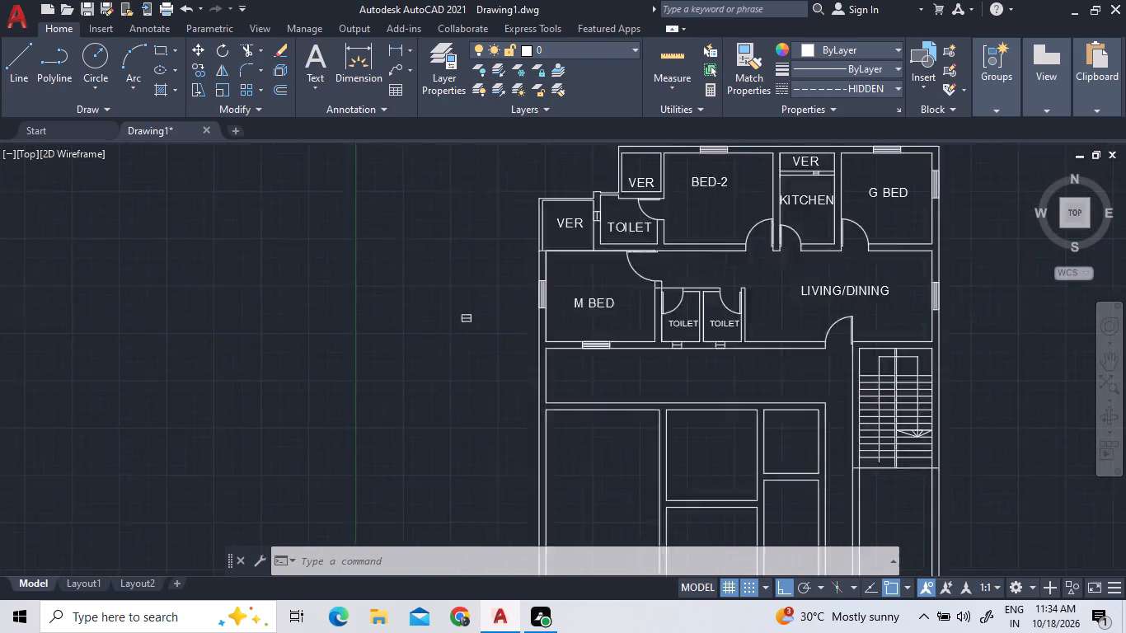
scroll(823, 246, down, 1)
scroll(827, 195, up, 1)
scroll(827, 195, down, 1)
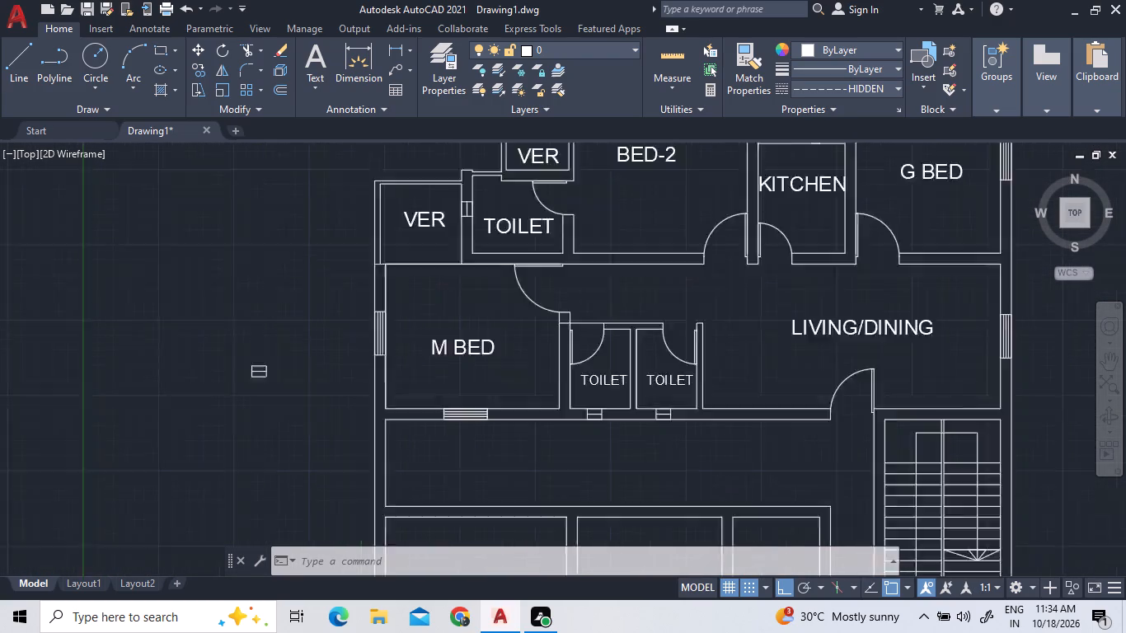
scroll(827, 195, down, 1)
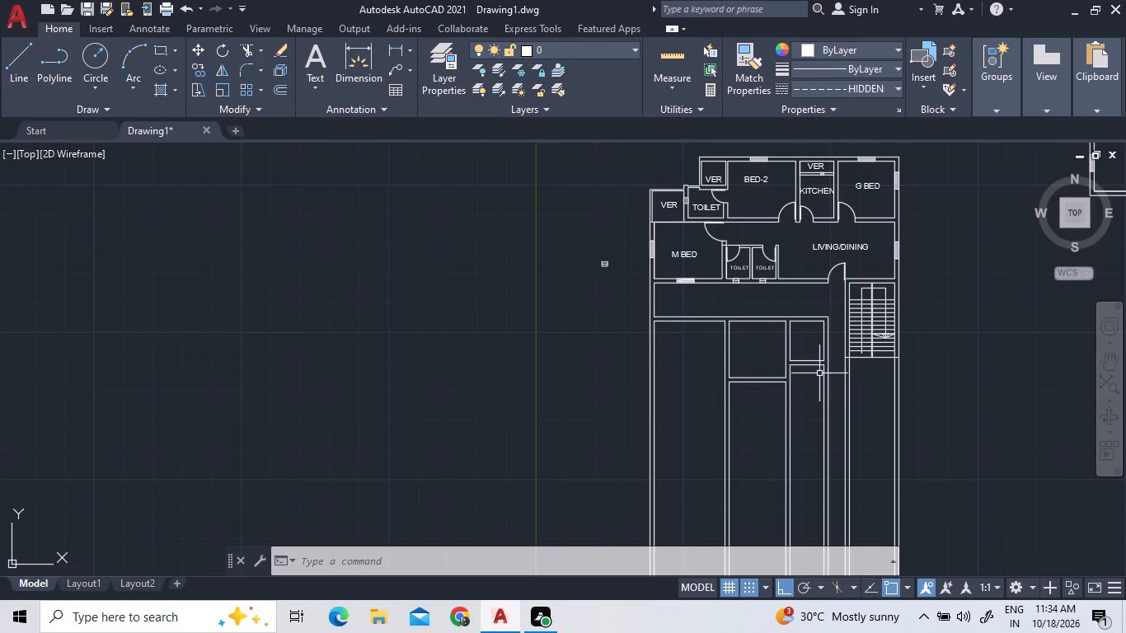
Move the two wall lines south of the small unlabelled room nearest the staircase 1' north.
scroll(810, 373, up, 3)
click(812, 362)
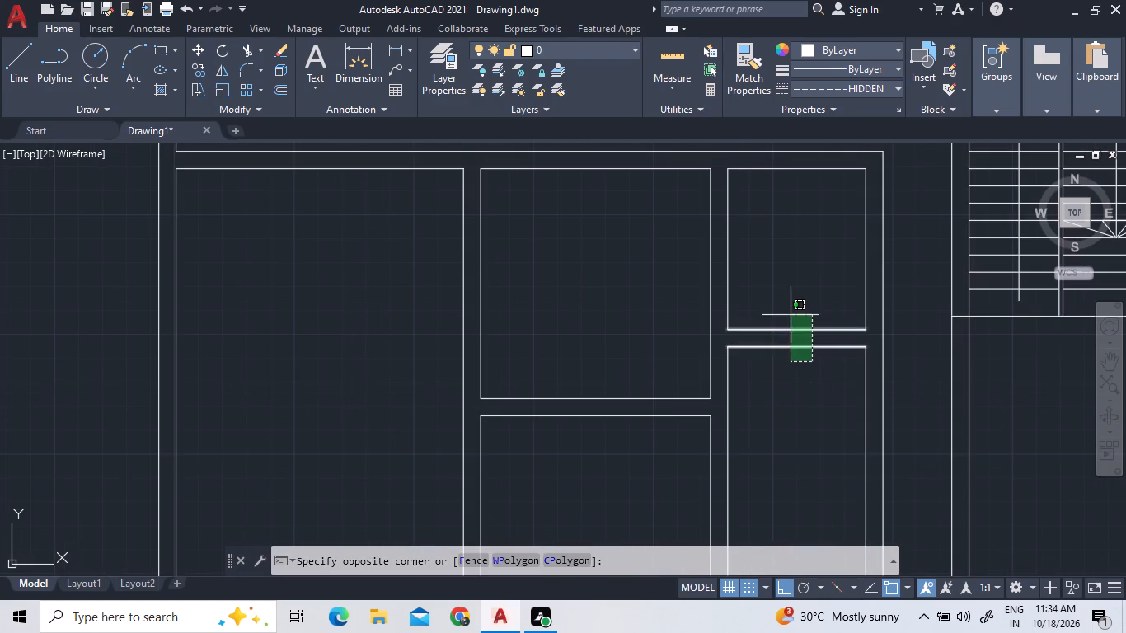
click(786, 310)
right_click(786, 310)
click(809, 340)
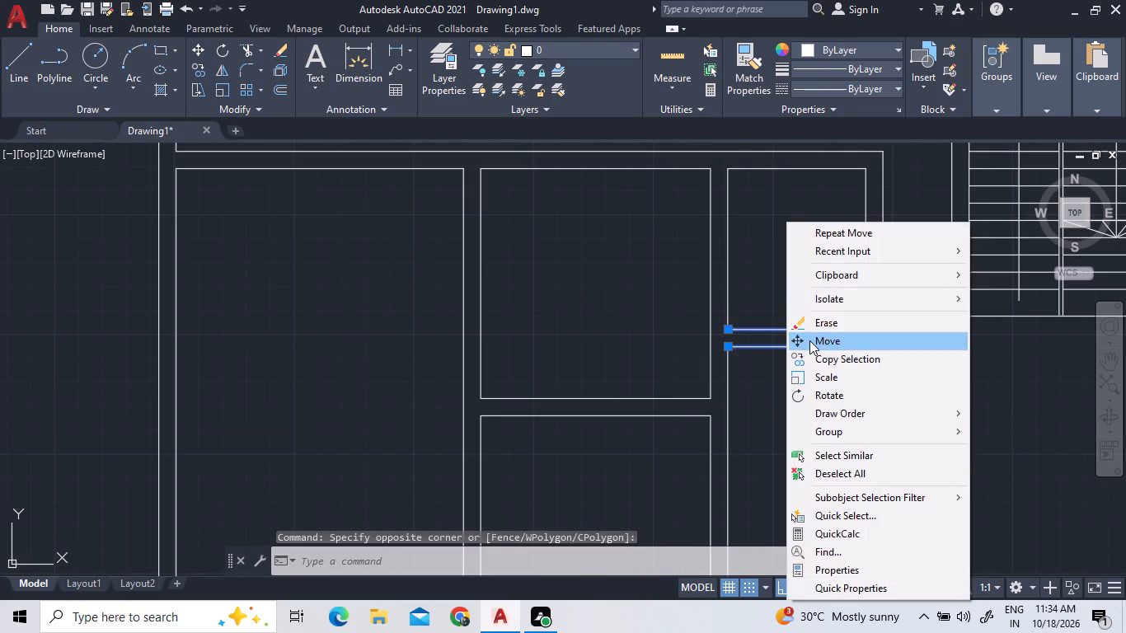
click(865, 326)
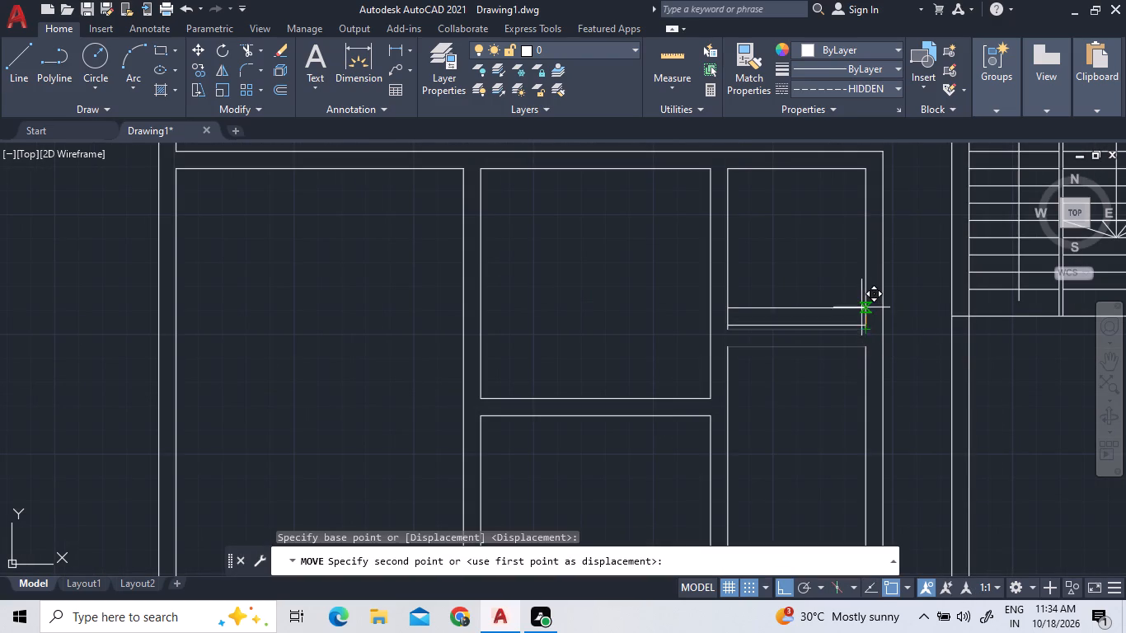
text(1')
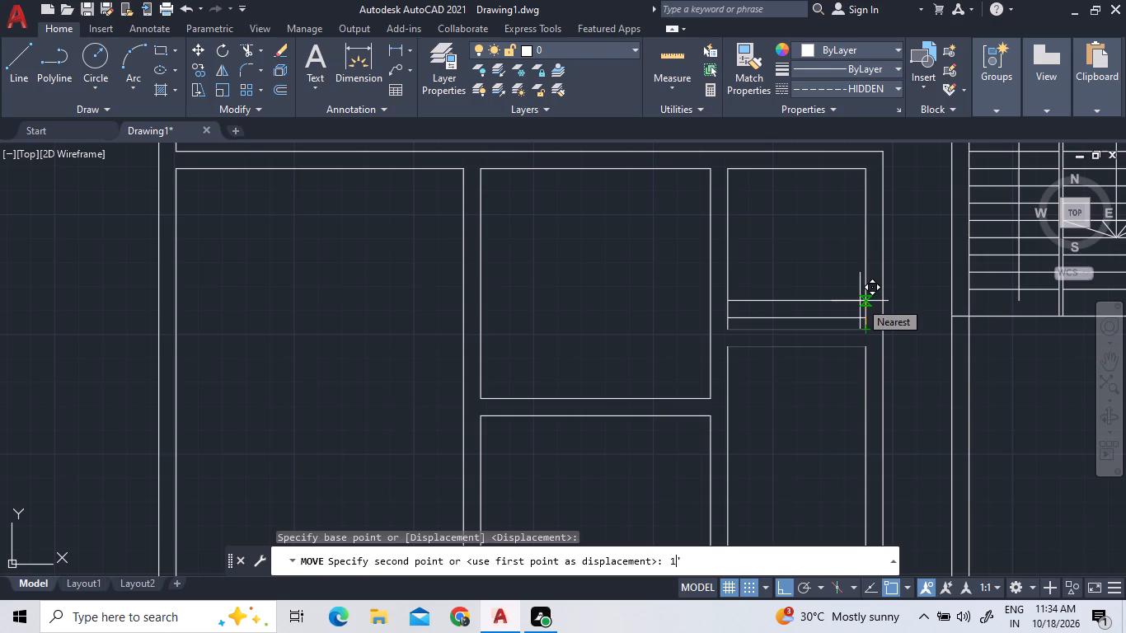
key(Return)
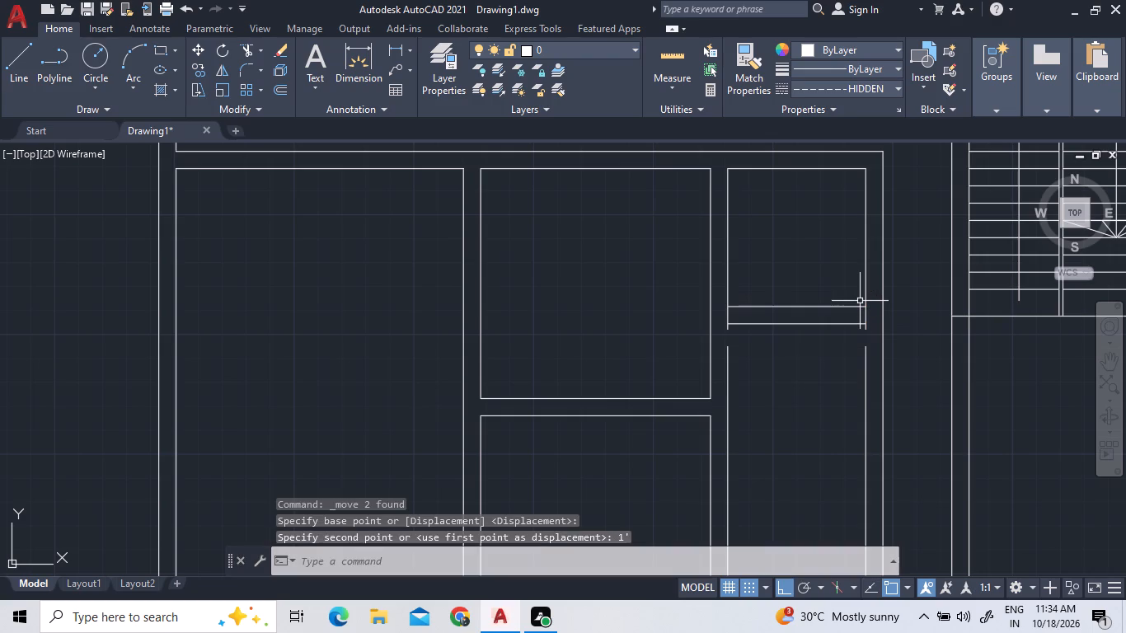
Measure the small room north of the moved wall lines and the long room south of them with Quick measure.
scroll(856, 335, up, 1)
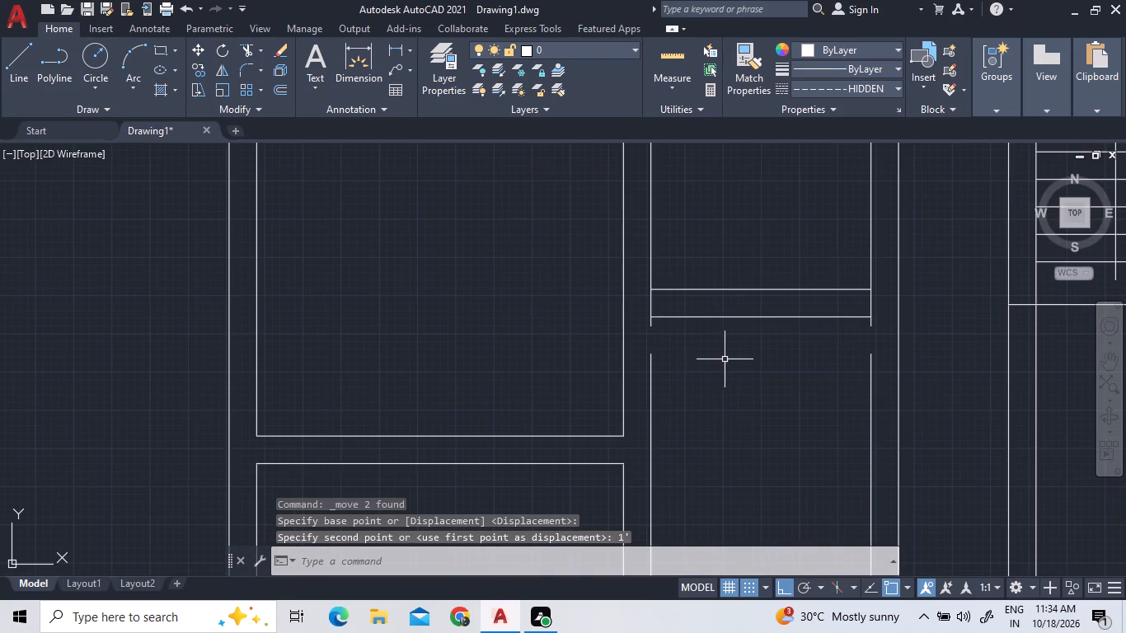
click(780, 340)
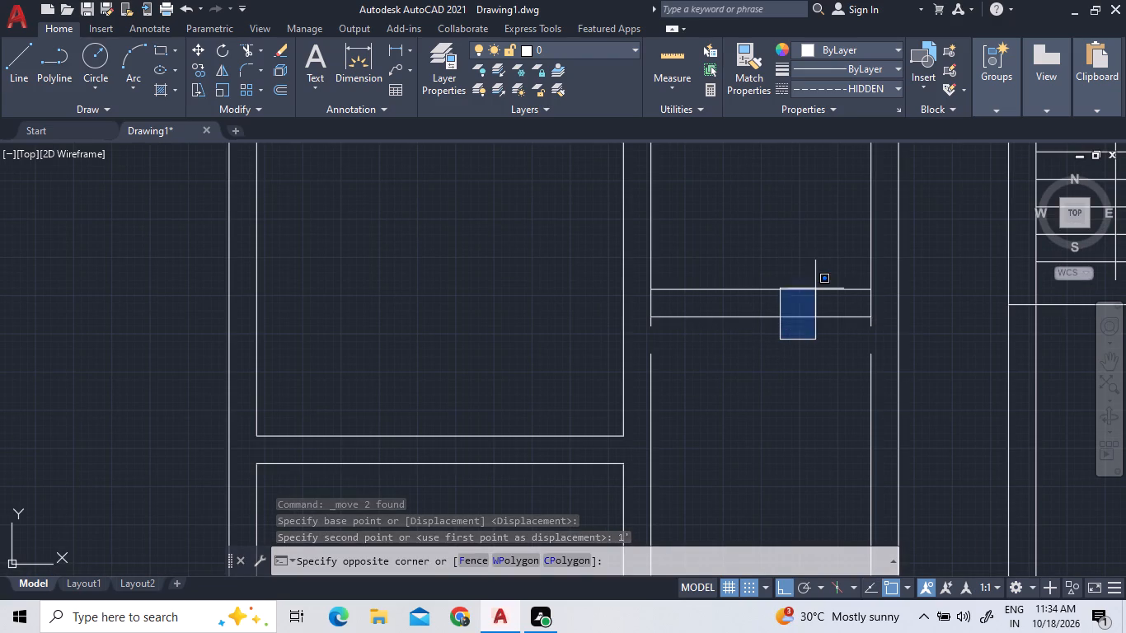
triple_click(785, 346)
double_click(667, 63)
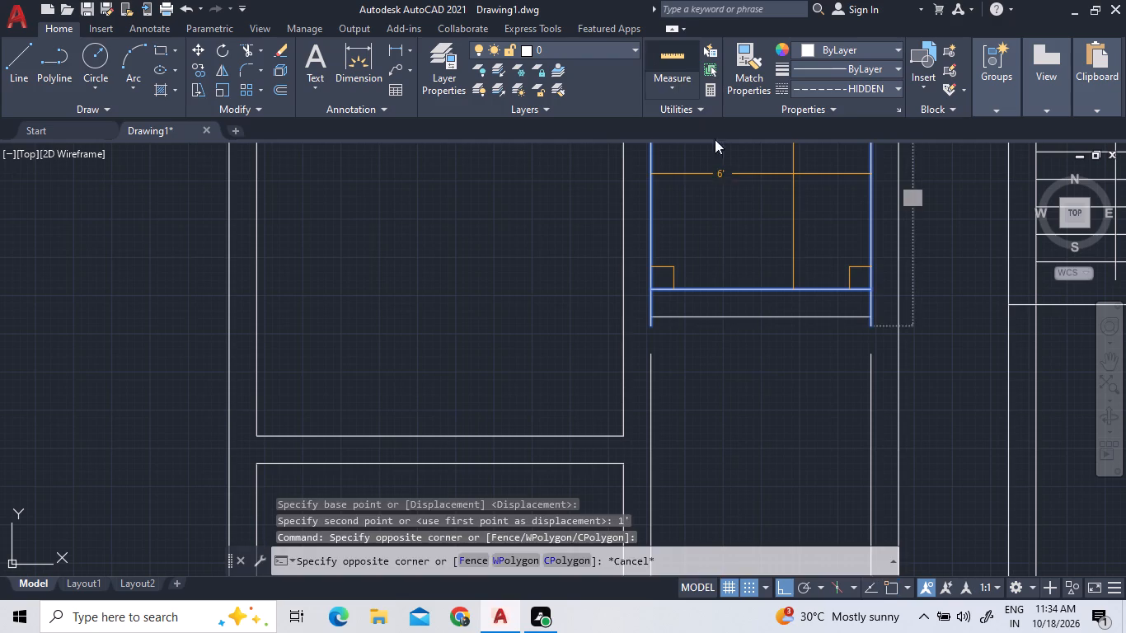
scroll(740, 237, down, 2)
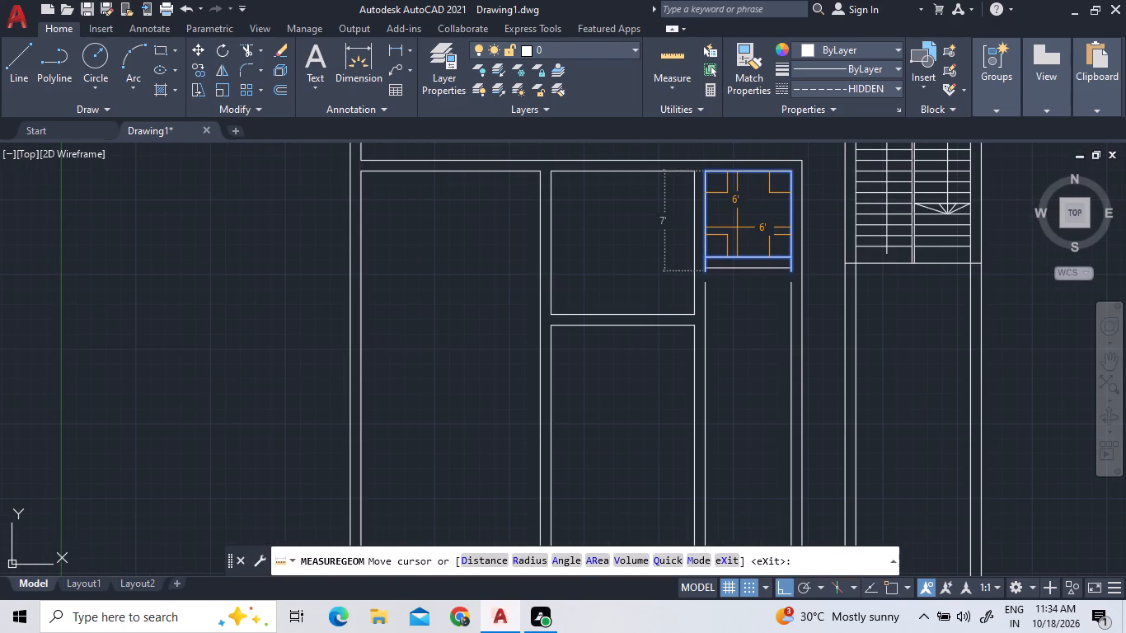
scroll(737, 231, up, 1)
right_click(734, 343)
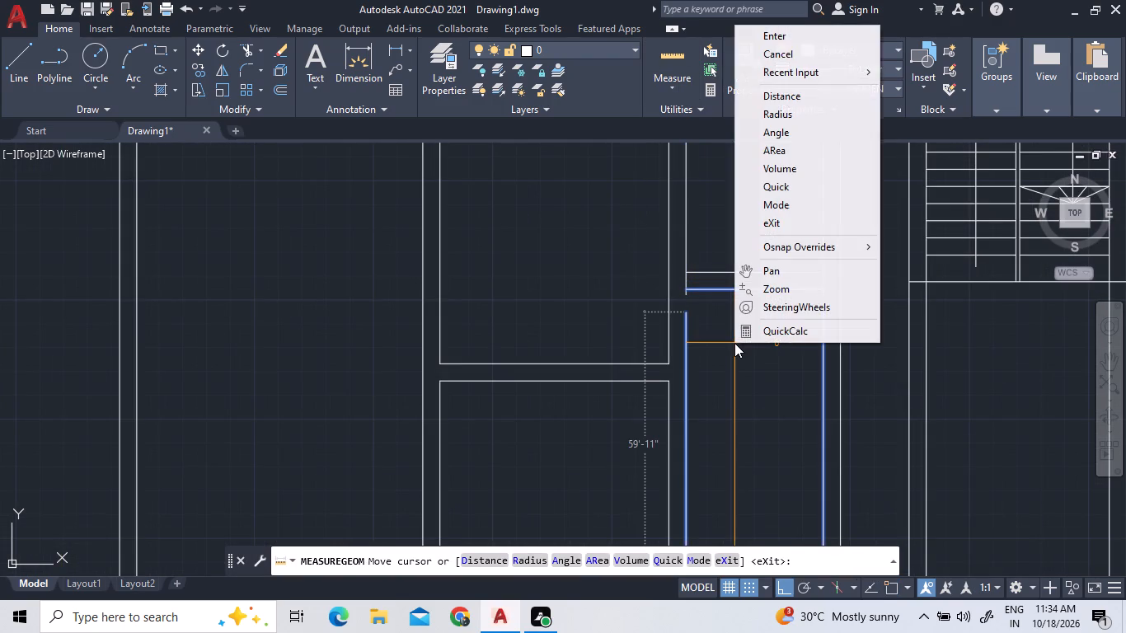
click(819, 35)
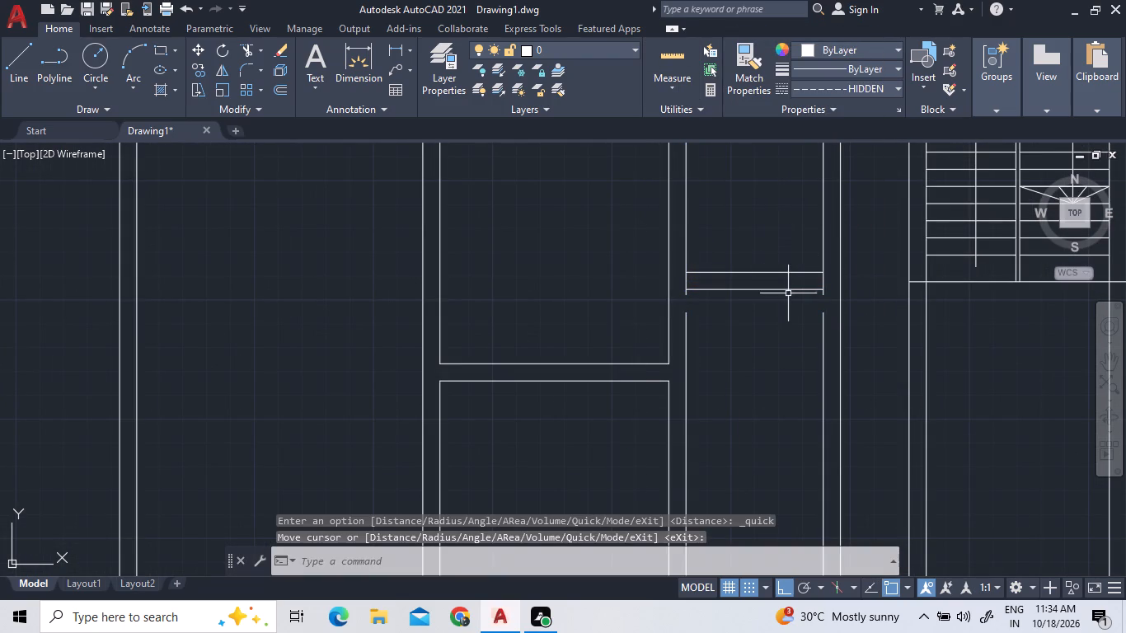
Move the same two wall lines south of the small unlabelled room another 1' north.
double_click(783, 311)
double_click(726, 214)
right_click(804, 232)
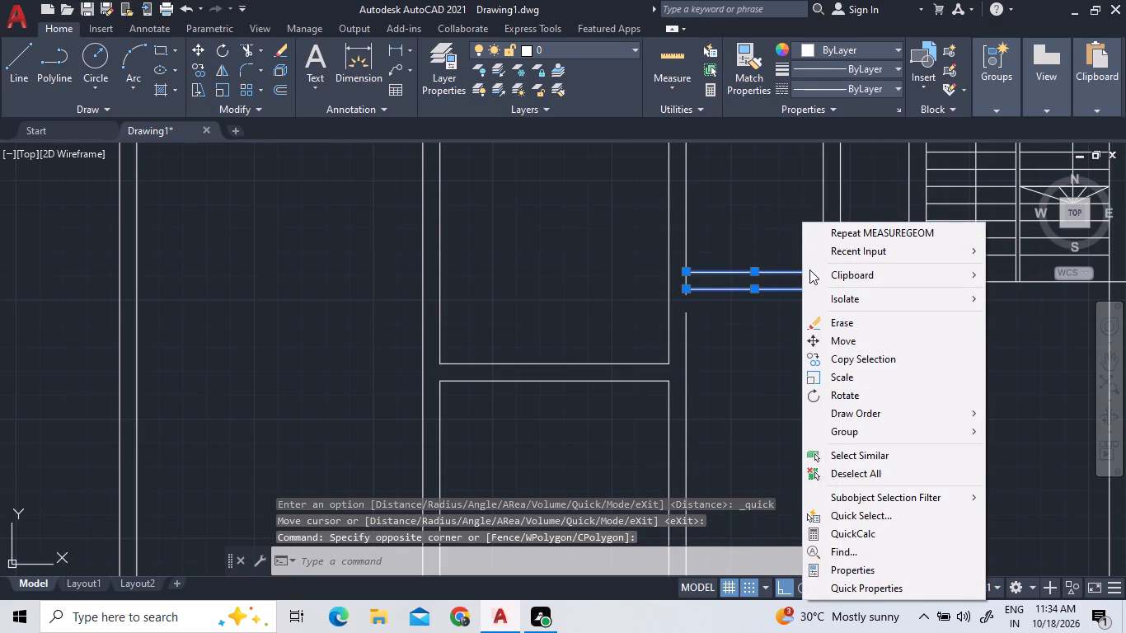
click(819, 342)
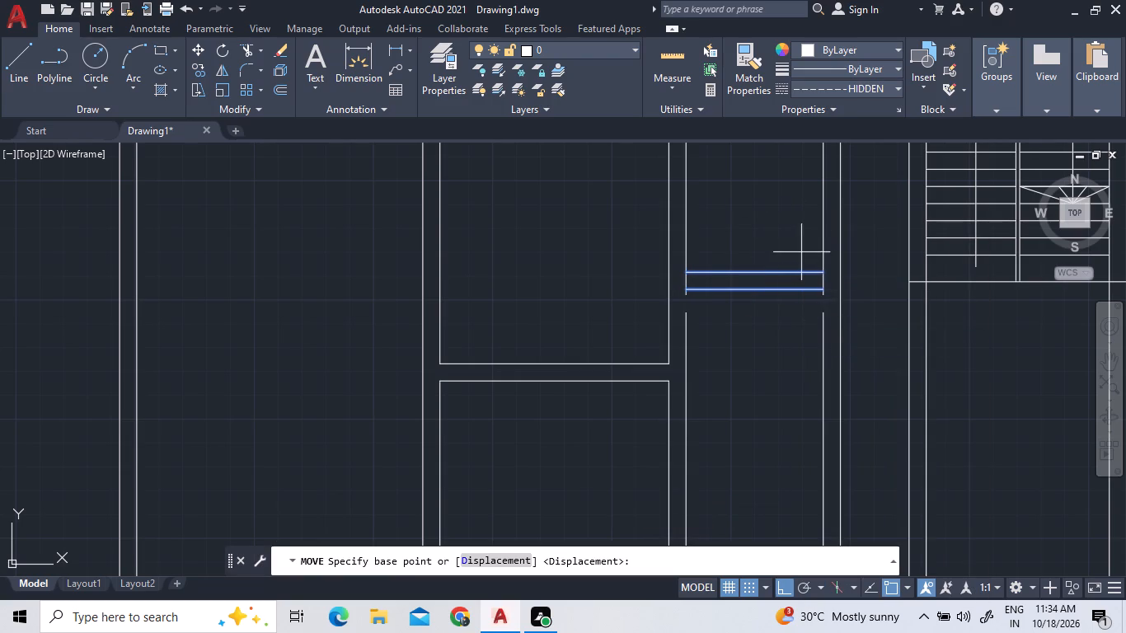
scroll(805, 254, up, 3)
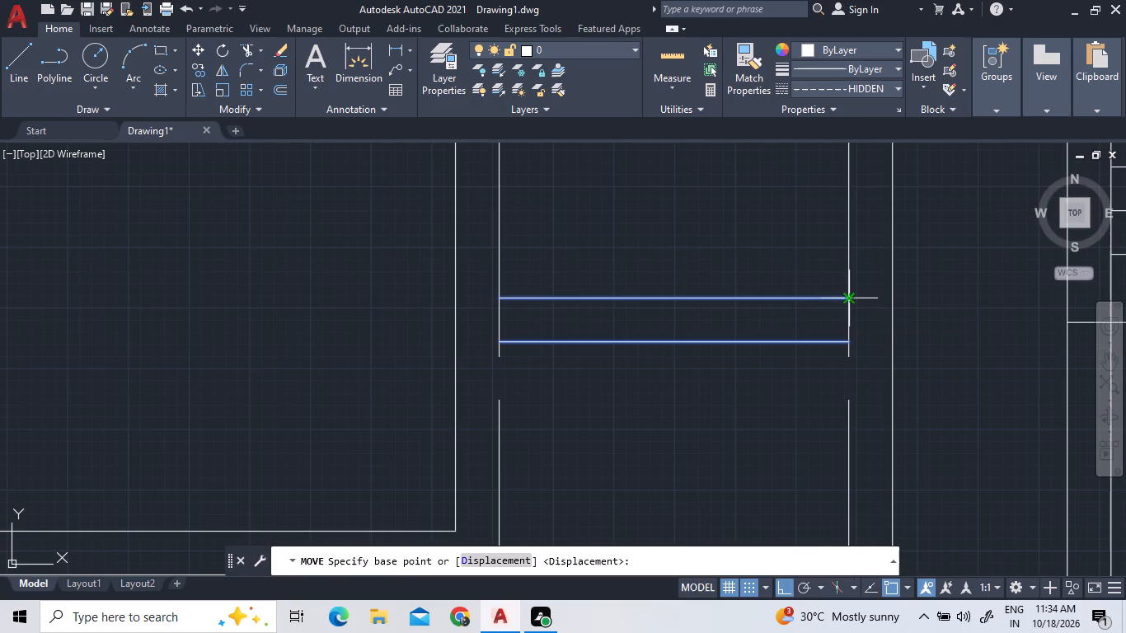
double_click(848, 299)
key(1)
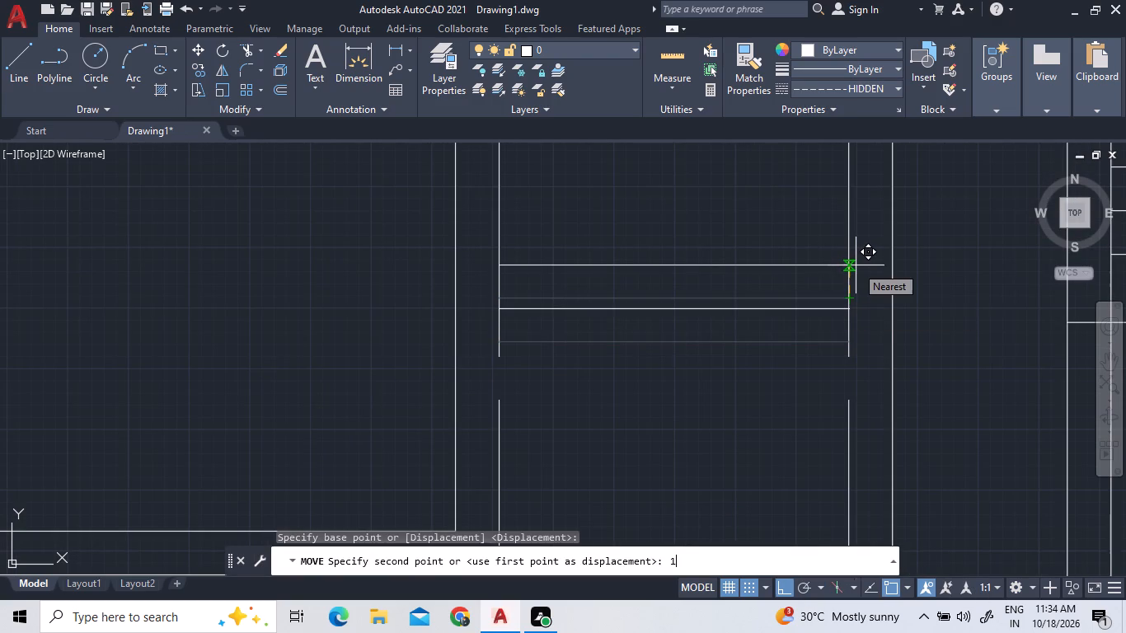
key(apostrophe)
key(Return)
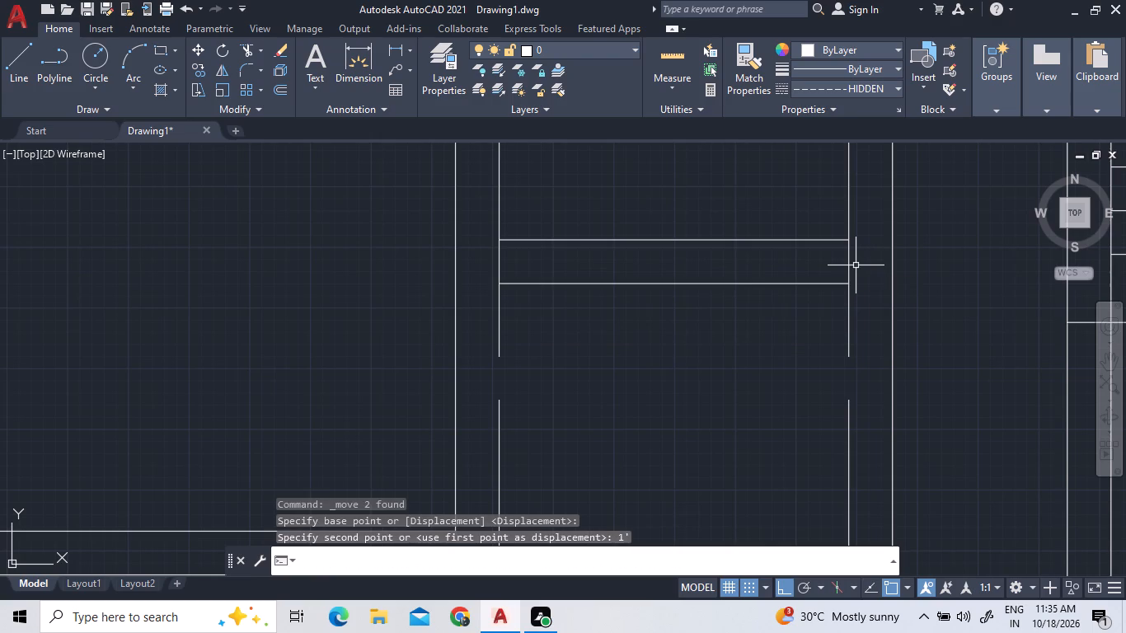
Join the broken line segments along the west and east sides of the long narrow room, south of the moved cross wall.
double_click(499, 412)
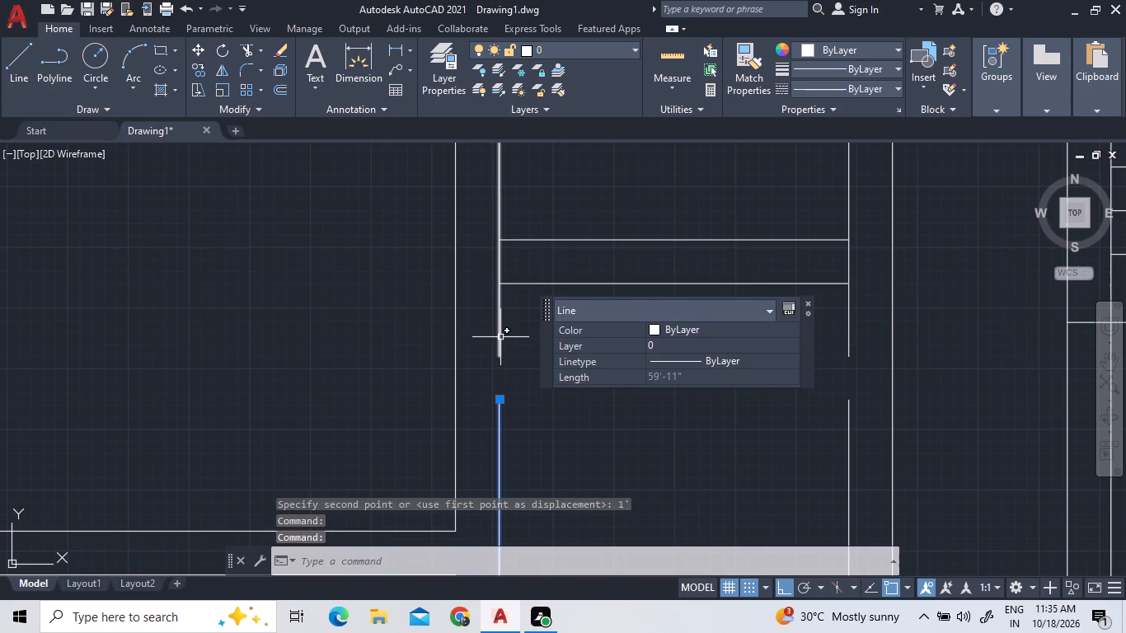
double_click(500, 335)
text(J)
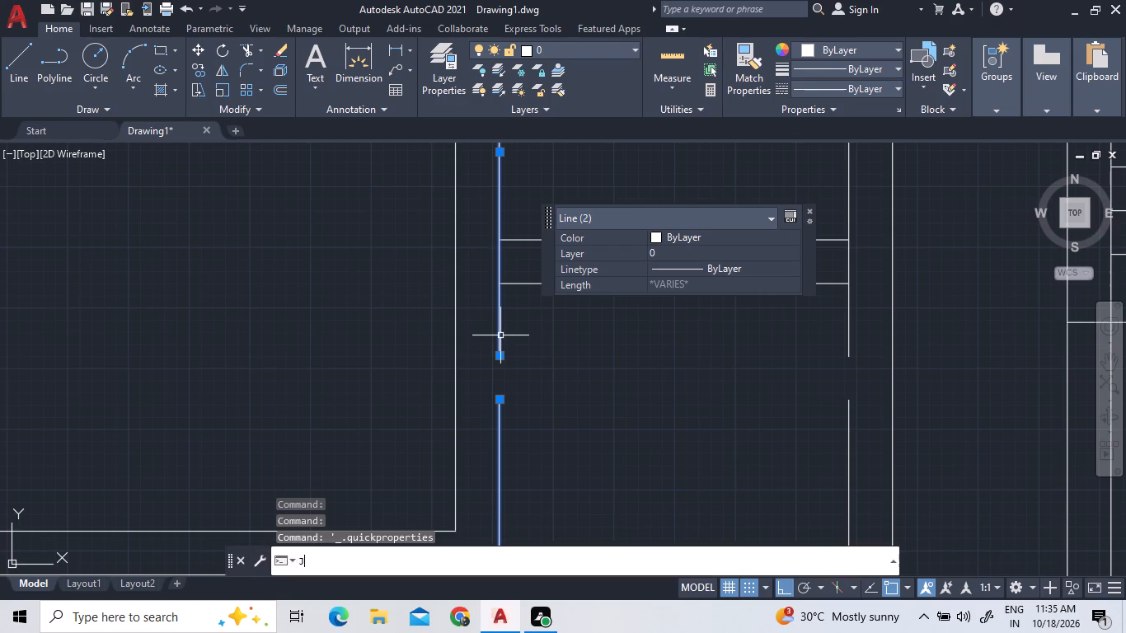
key(space)
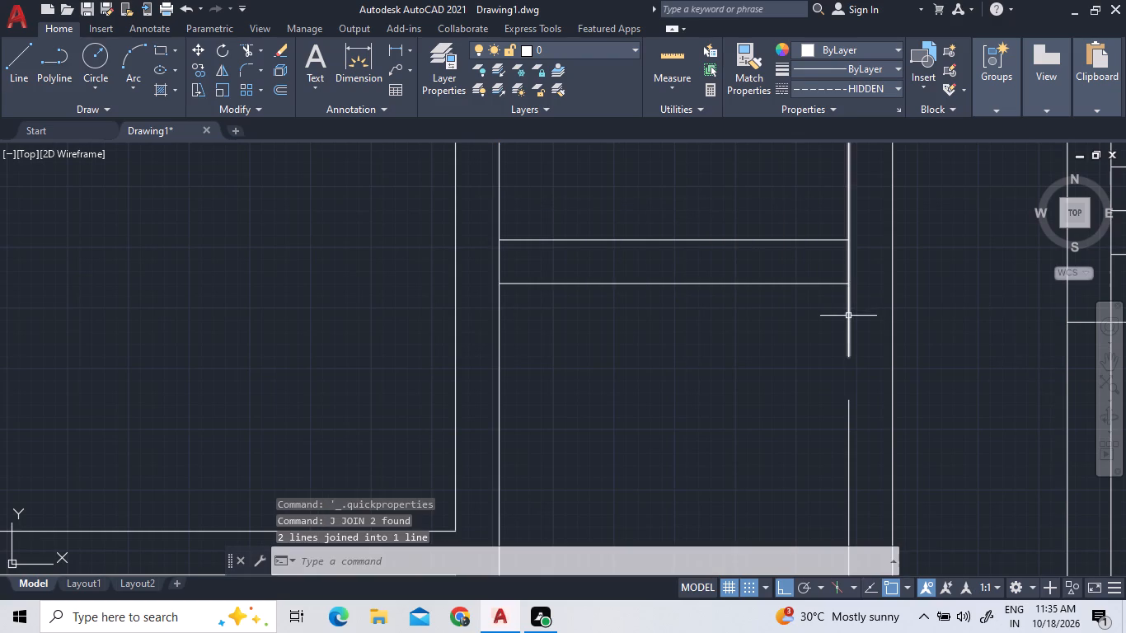
click(848, 316)
click(849, 419)
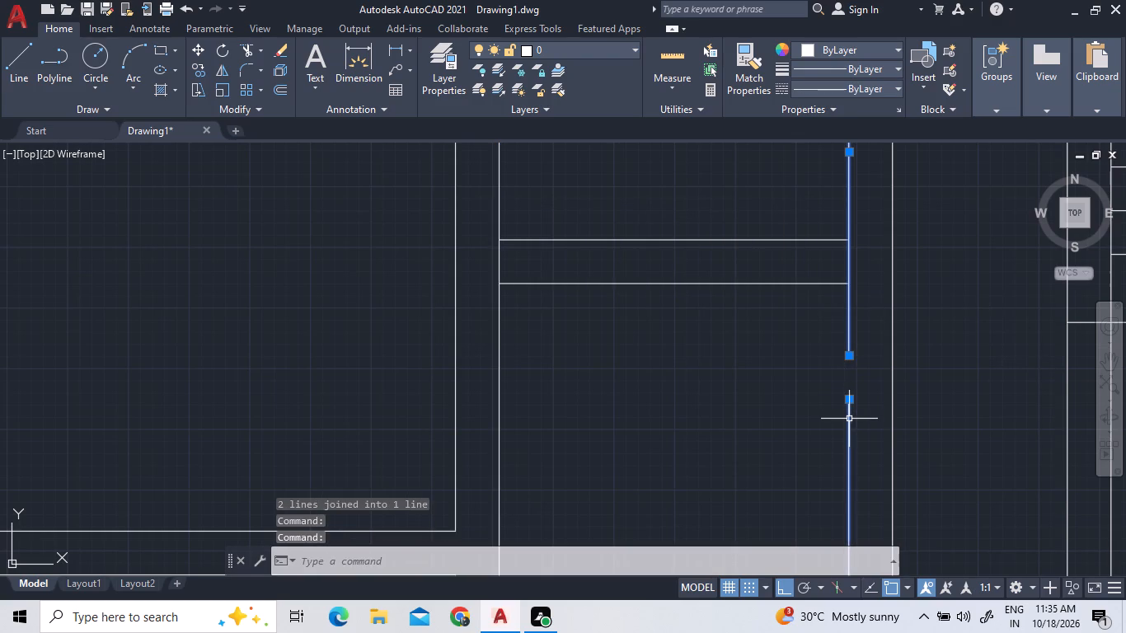
text(J)
key(space)
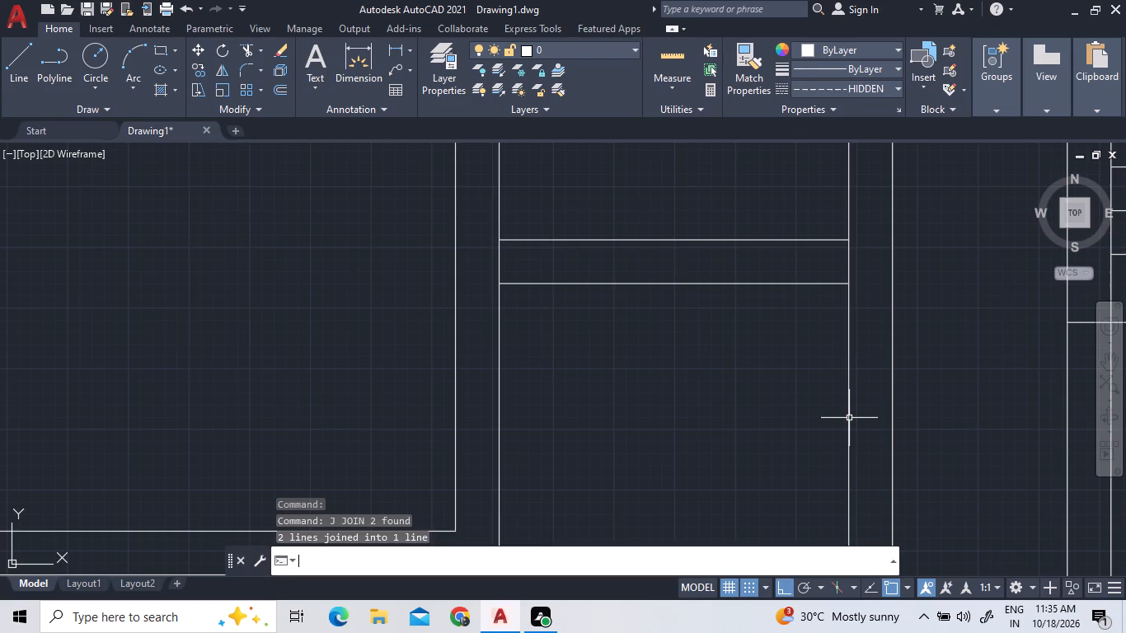
Measure the middle room and the large west room south of the corridor with Quick measure.
scroll(849, 410, down, 4)
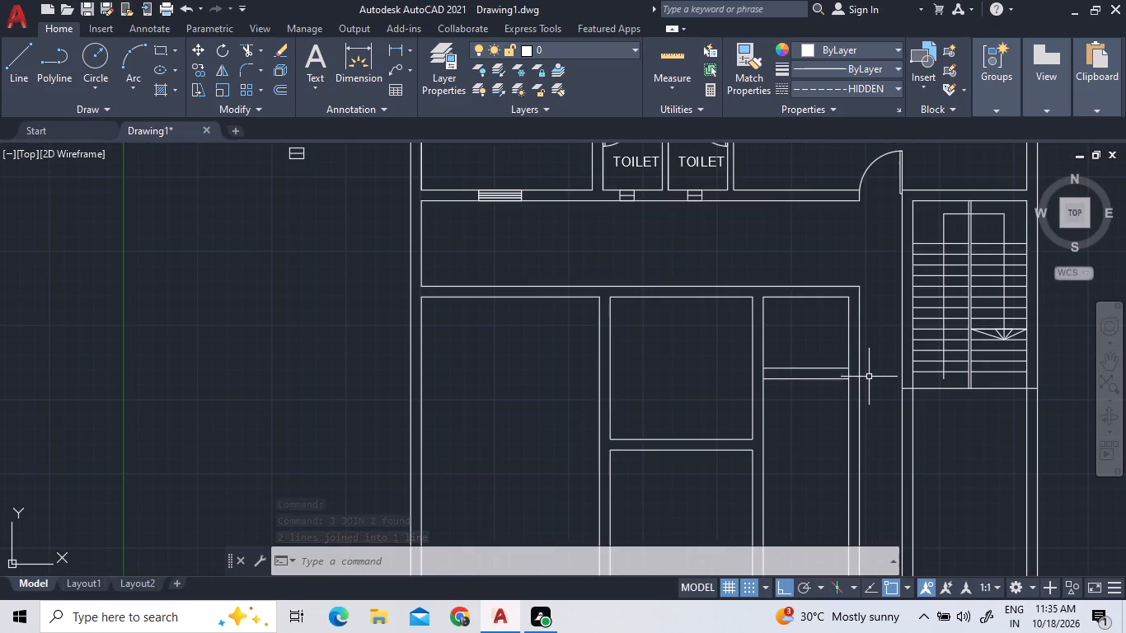
click(674, 57)
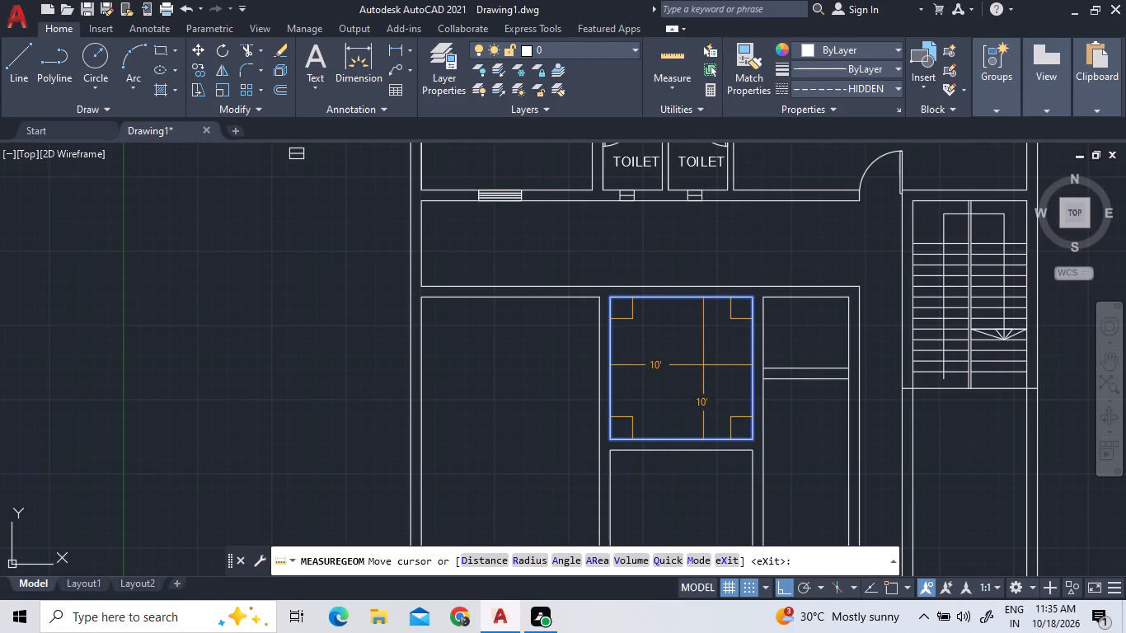
right_click(530, 365)
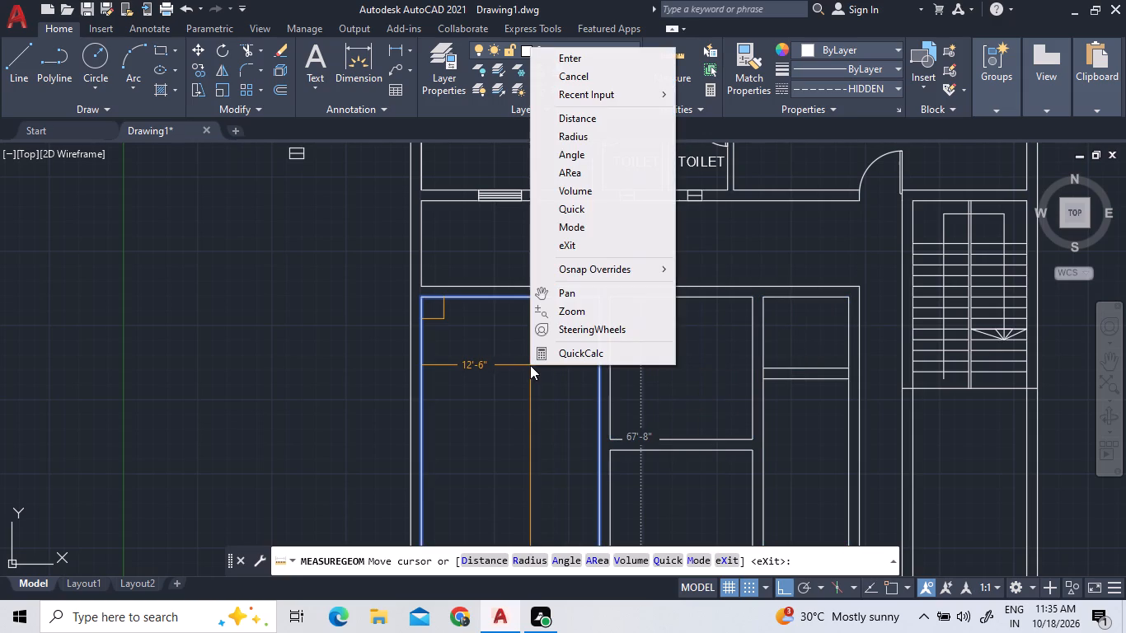
click(600, 59)
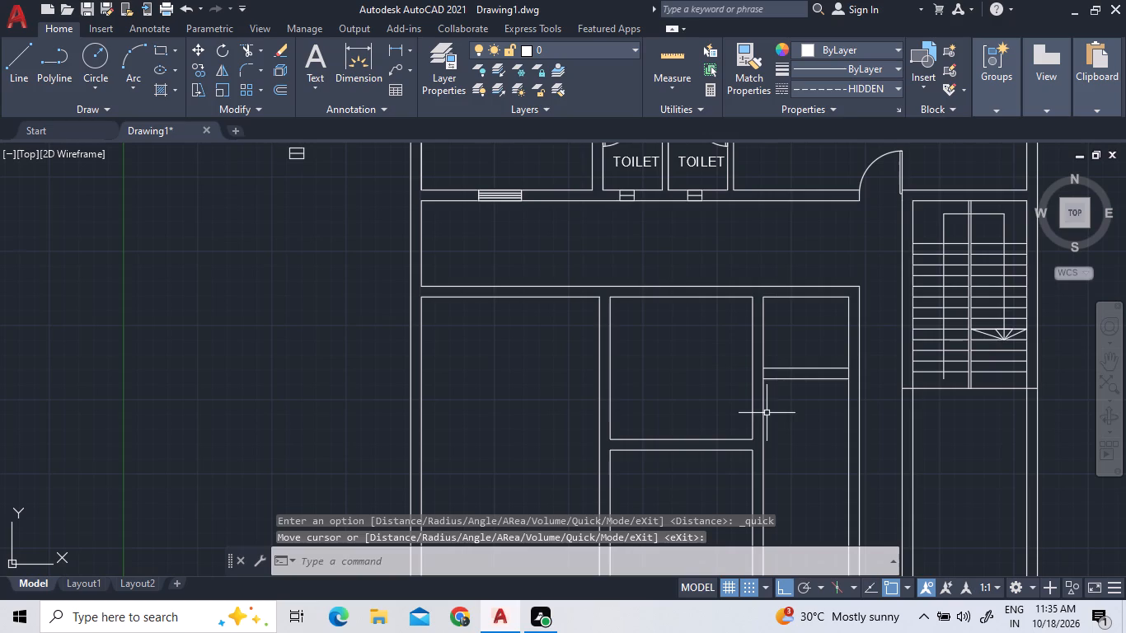
Extend the two wall lines south of the middle room east to the west wall line of the narrow rooms.
scroll(768, 456, up, 2)
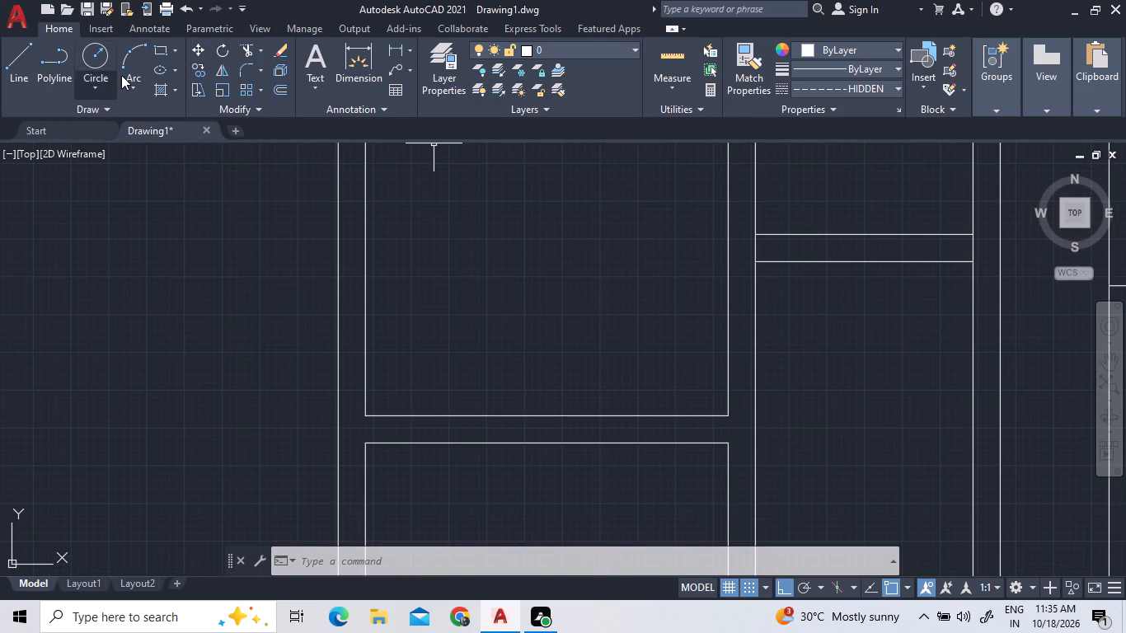
triple_click(260, 51)
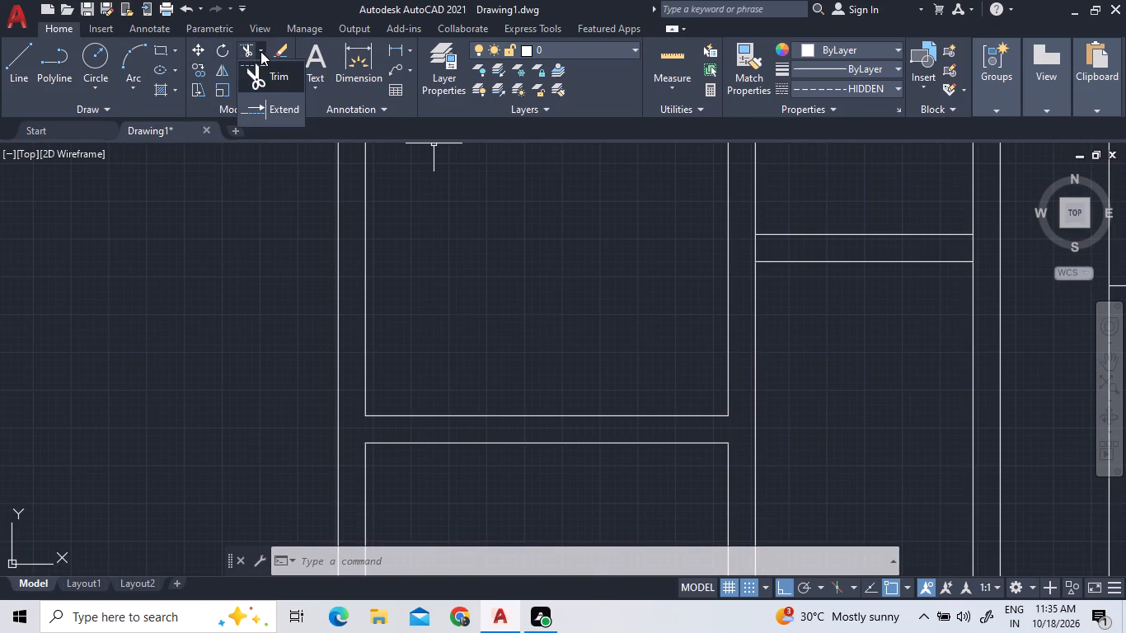
click(263, 98)
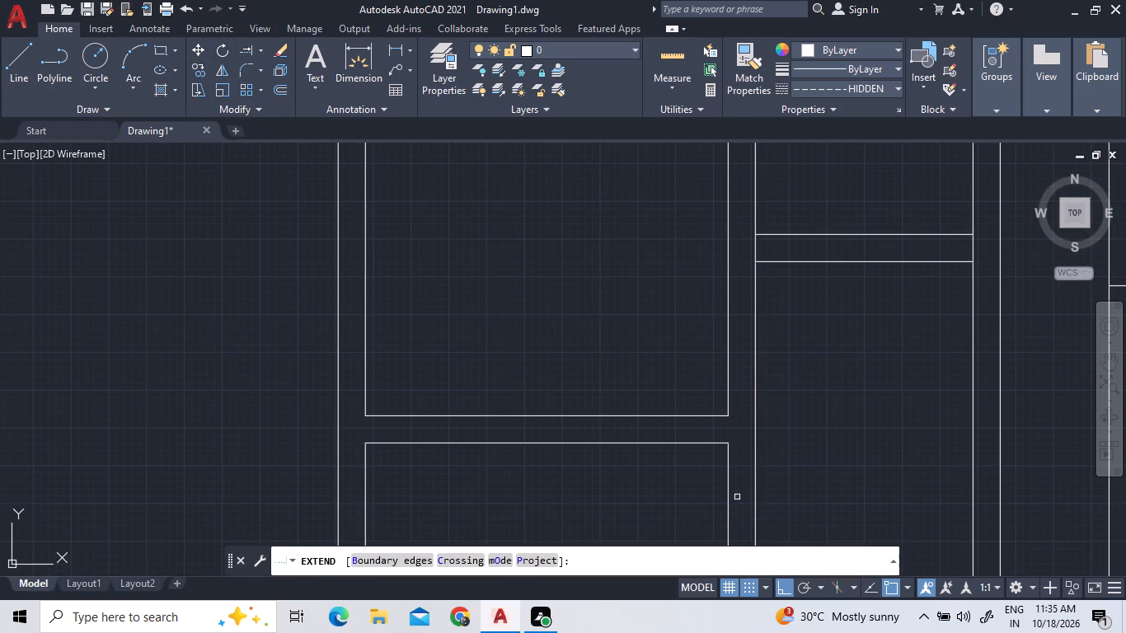
click(724, 417)
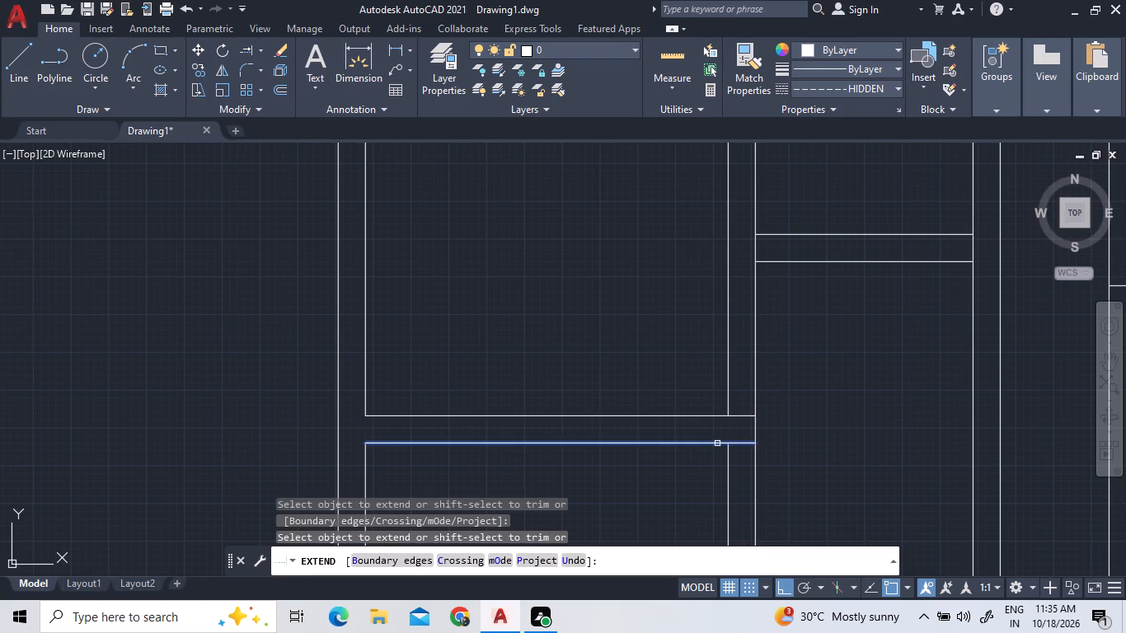
click(717, 443)
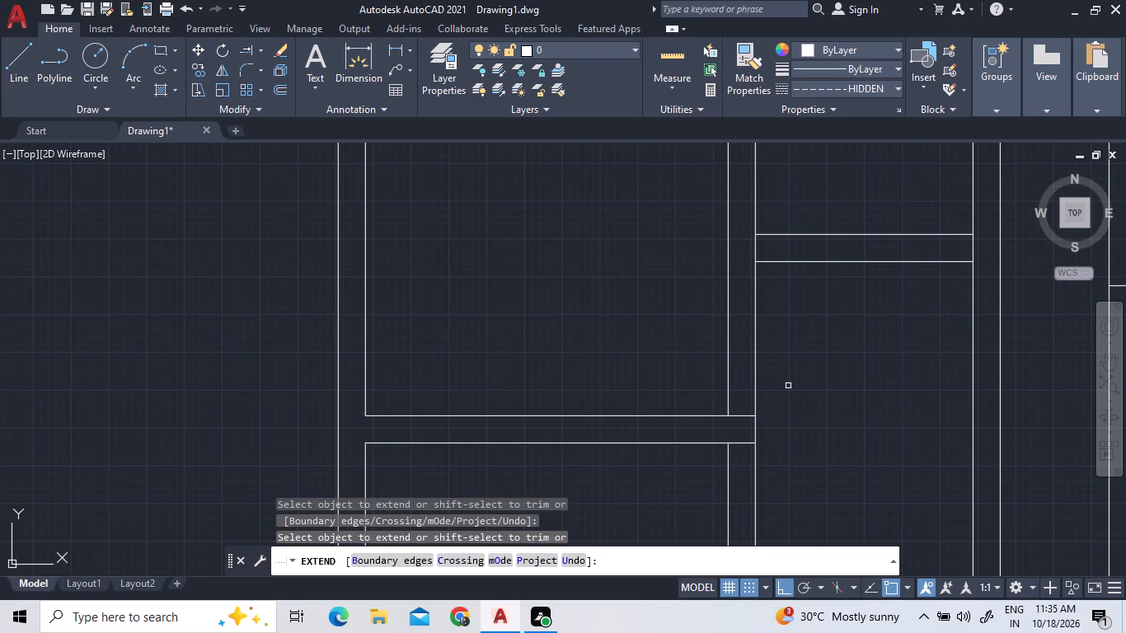
right_click(854, 345)
click(868, 356)
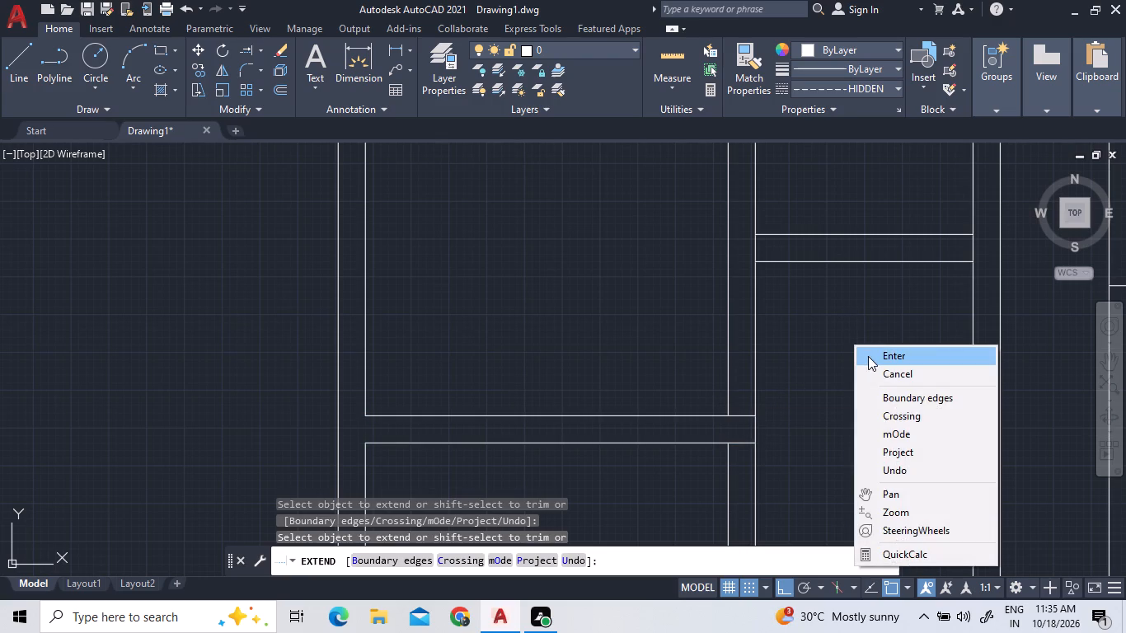
Trim the narrow rooms' west wall line between the two moved cross-wall lines.
click(262, 50)
click(266, 71)
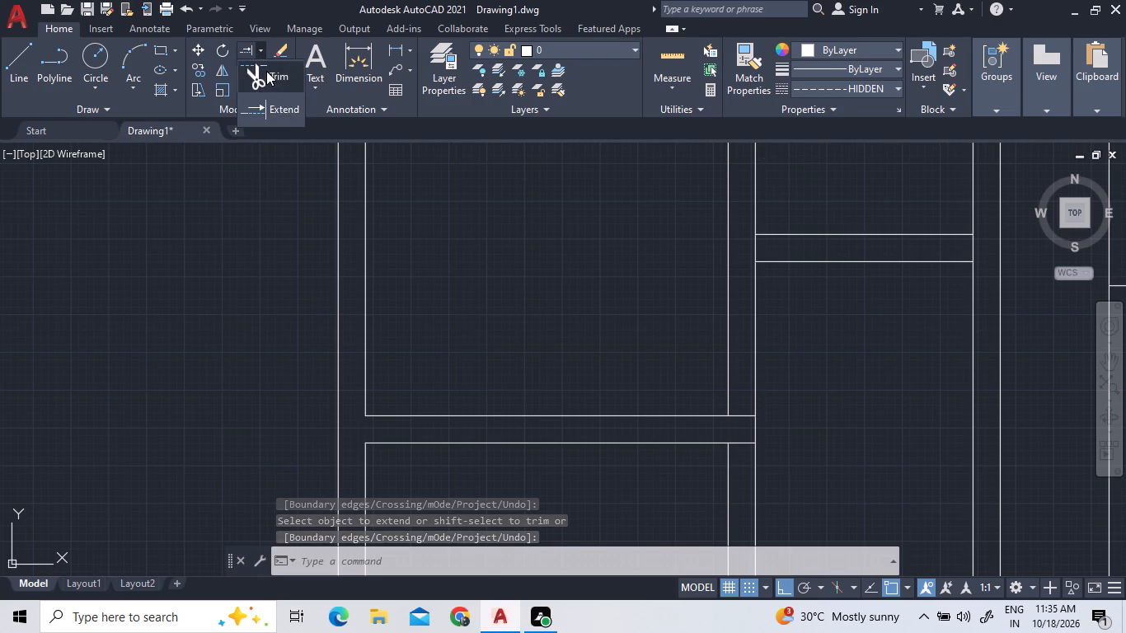
click(755, 246)
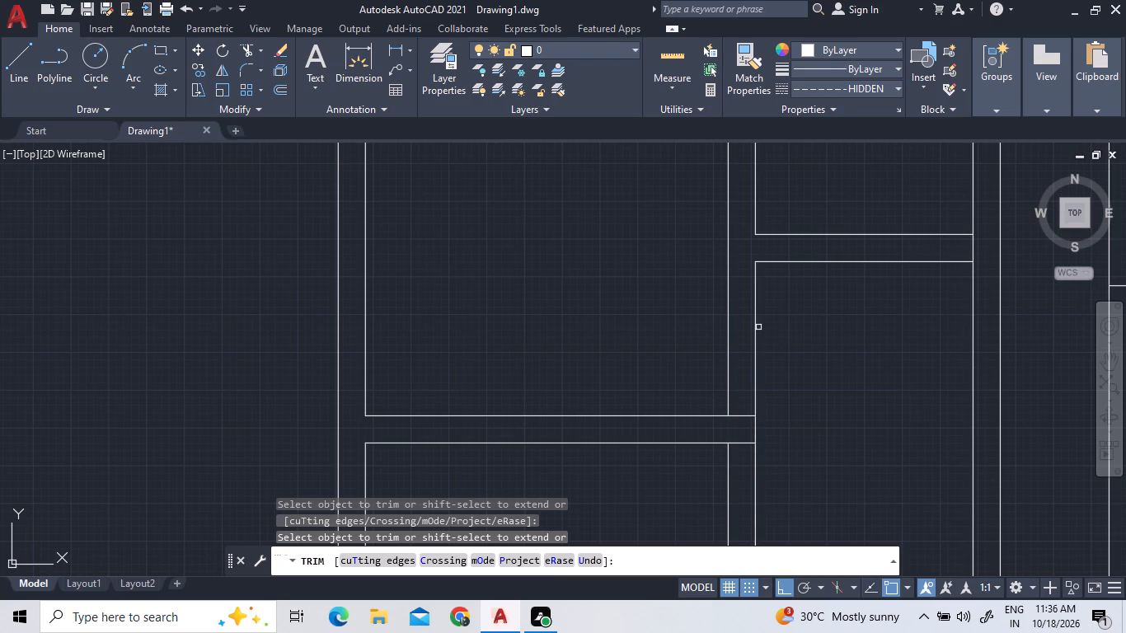
Measure the long narrow room, the middle room and the large west room with Quick measure.
double_click(661, 60)
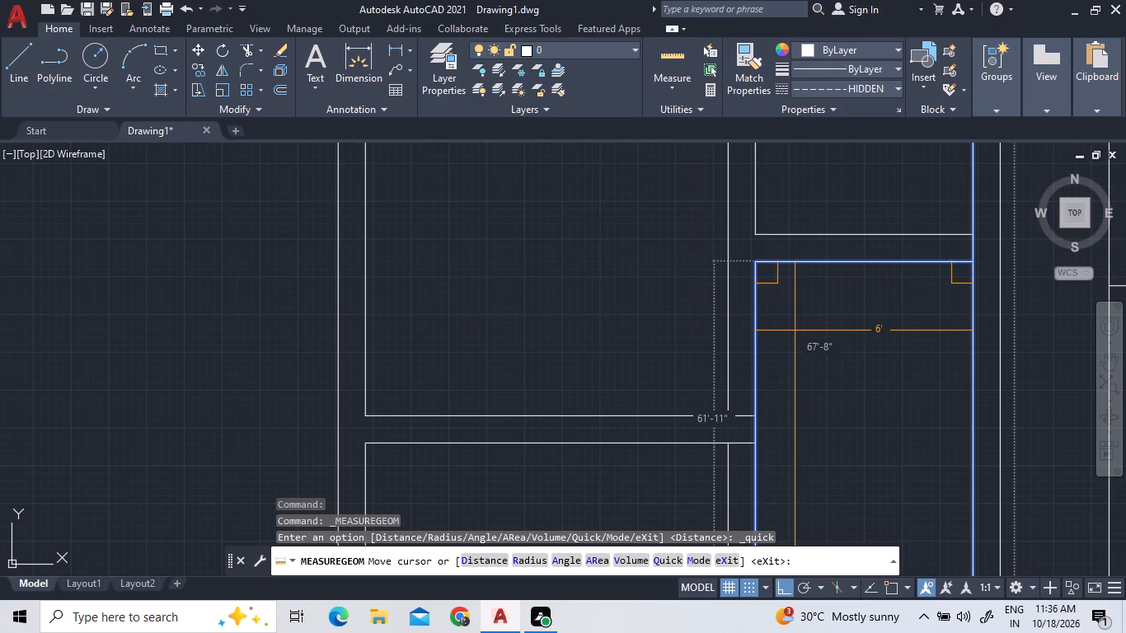
scroll(795, 331, down, 1)
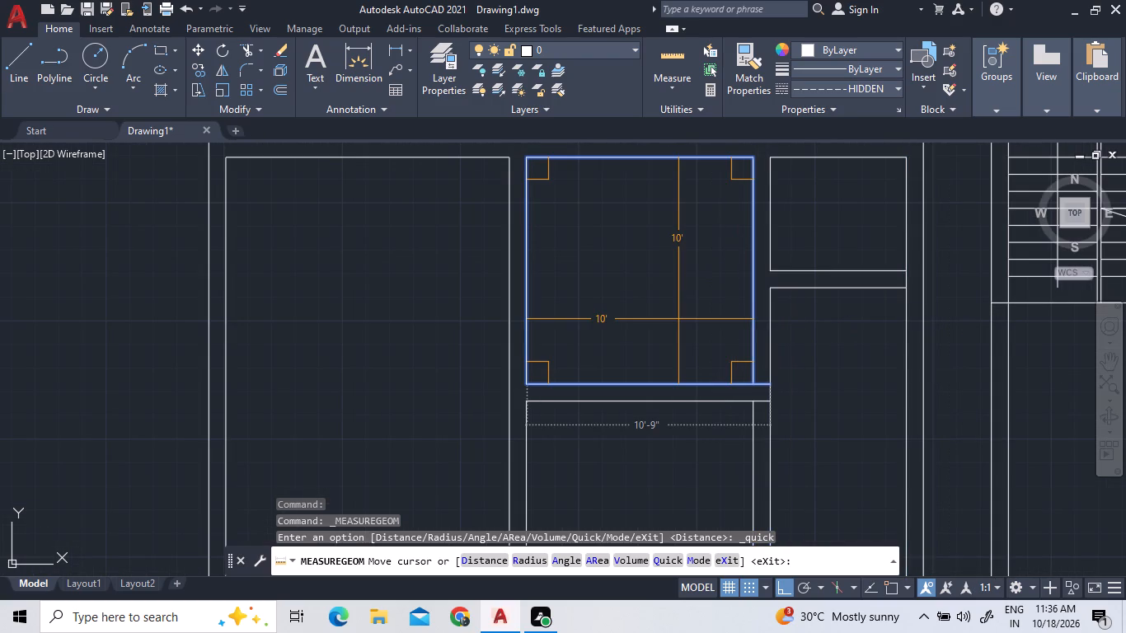
scroll(681, 323, down, 2)
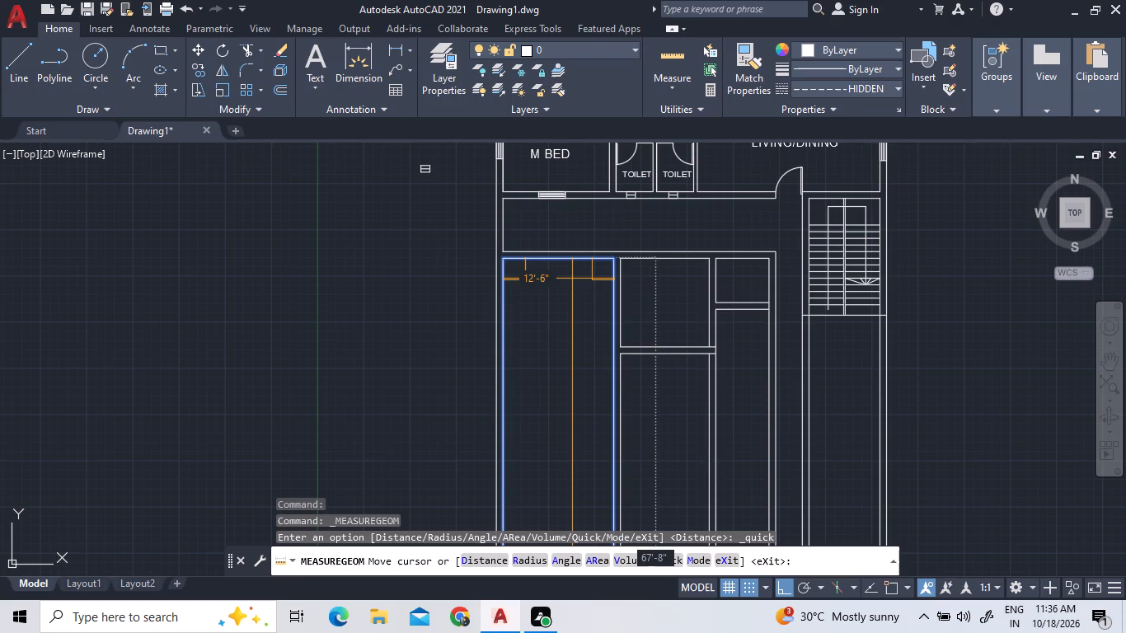
scroll(572, 279, up, 2)
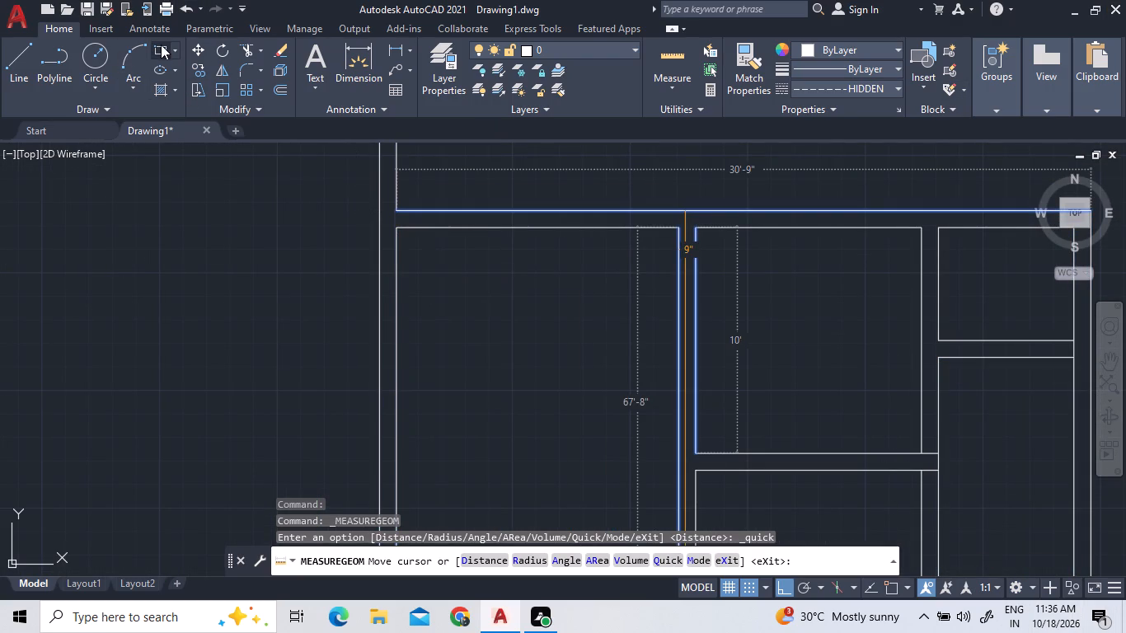
Offset the large west room's north wall line 4' south, and offset the new line 9" further south to form a cross wall.
triple_click(282, 91)
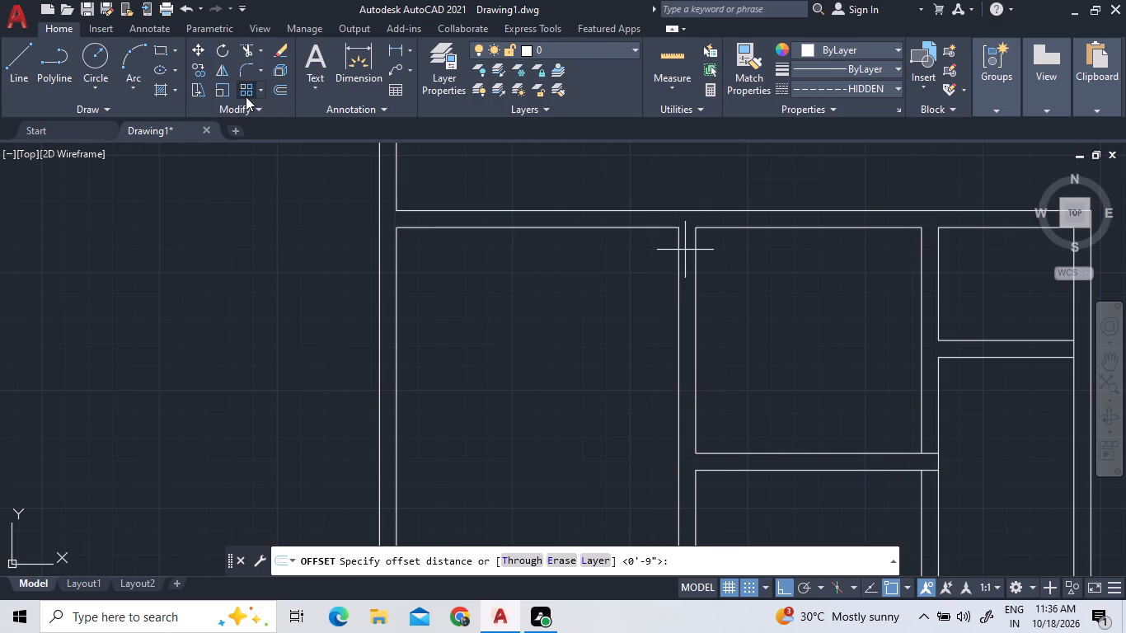
text(4')
key(Return)
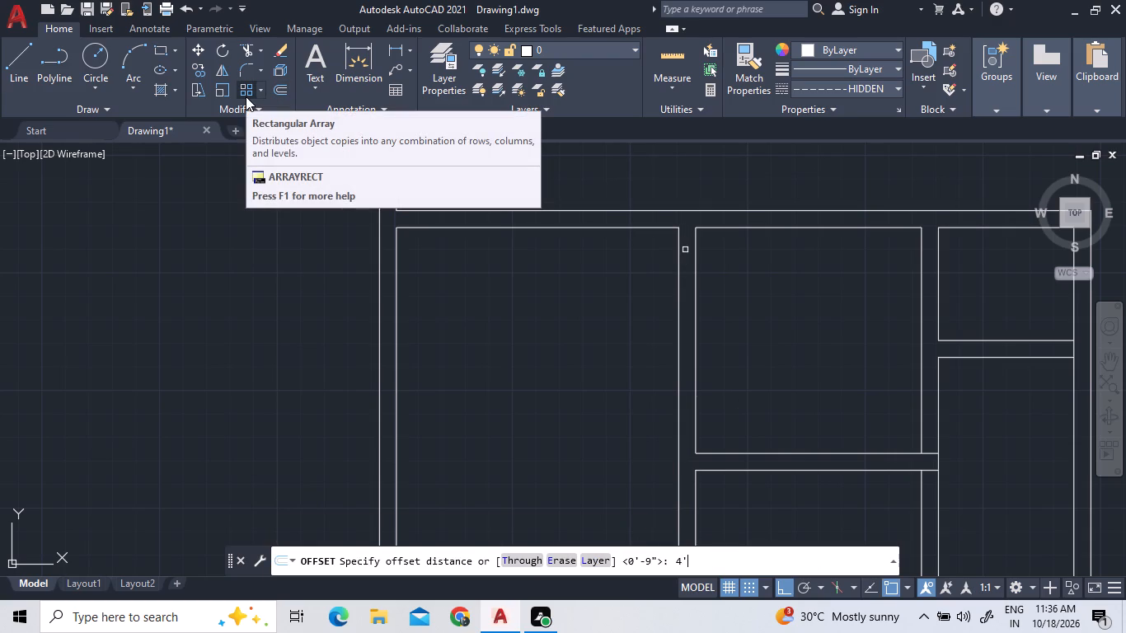
double_click(621, 228)
click(617, 290)
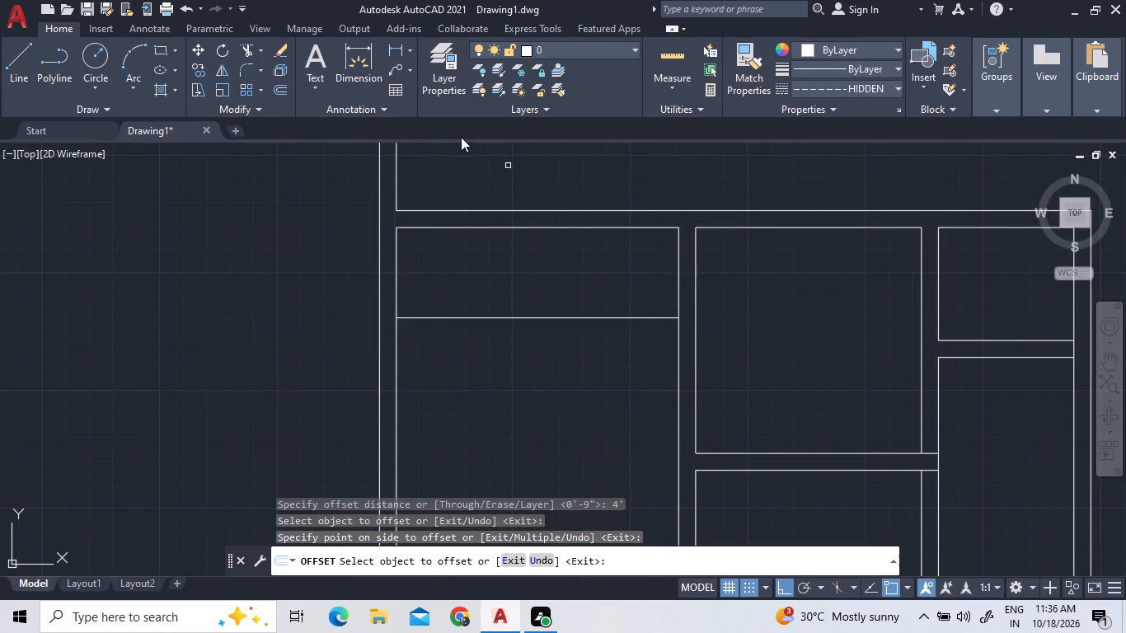
click(283, 94)
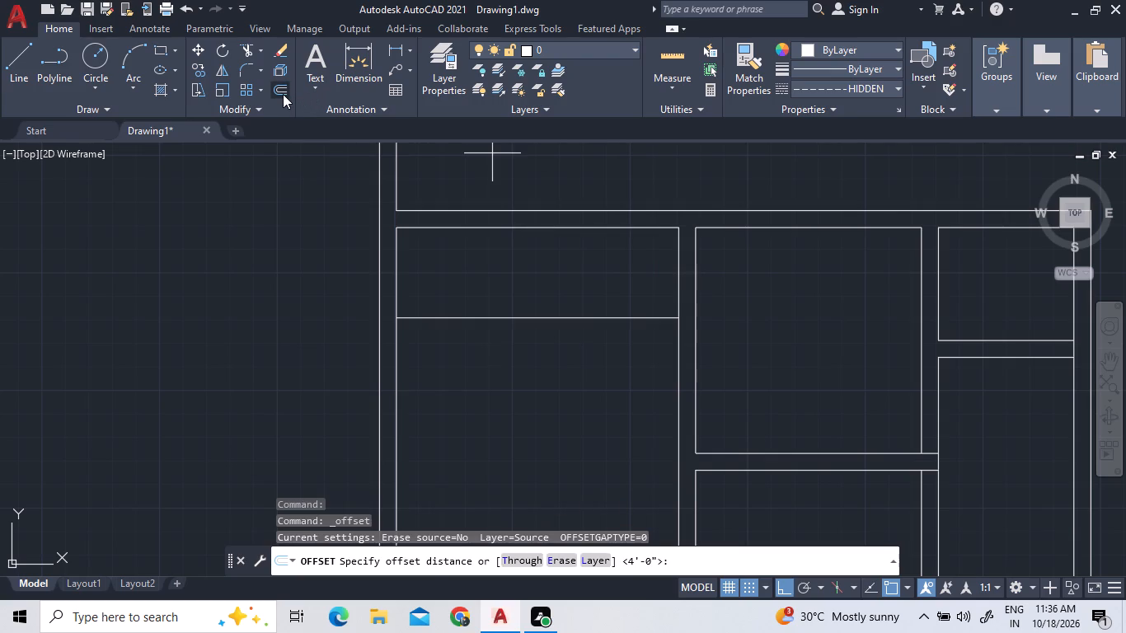
key(9)
key(shift+quotedbl)
key(Return)
click(489, 318)
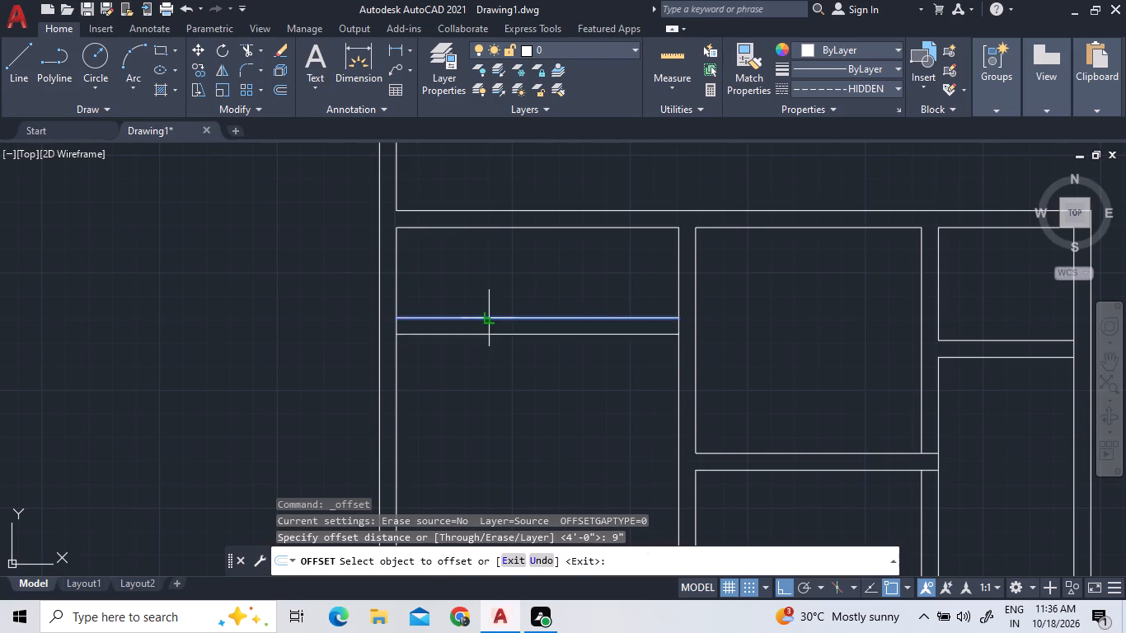
click(490, 359)
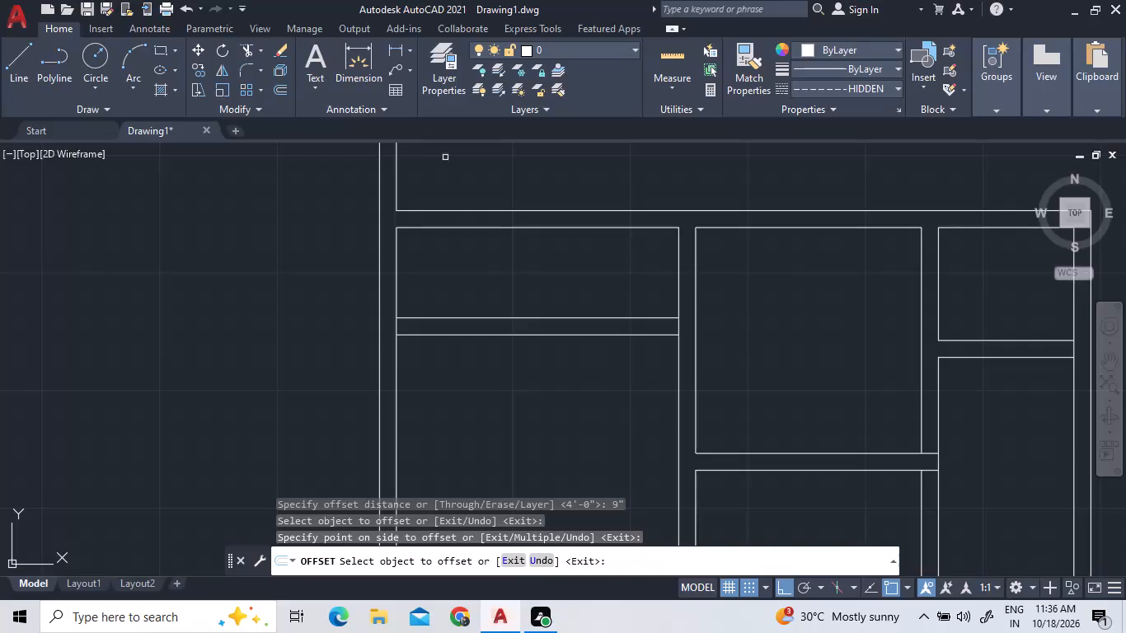
Offset the large west room's east wall line 6' west, and offset the new line 9" further west to form a partition.
click(281, 89)
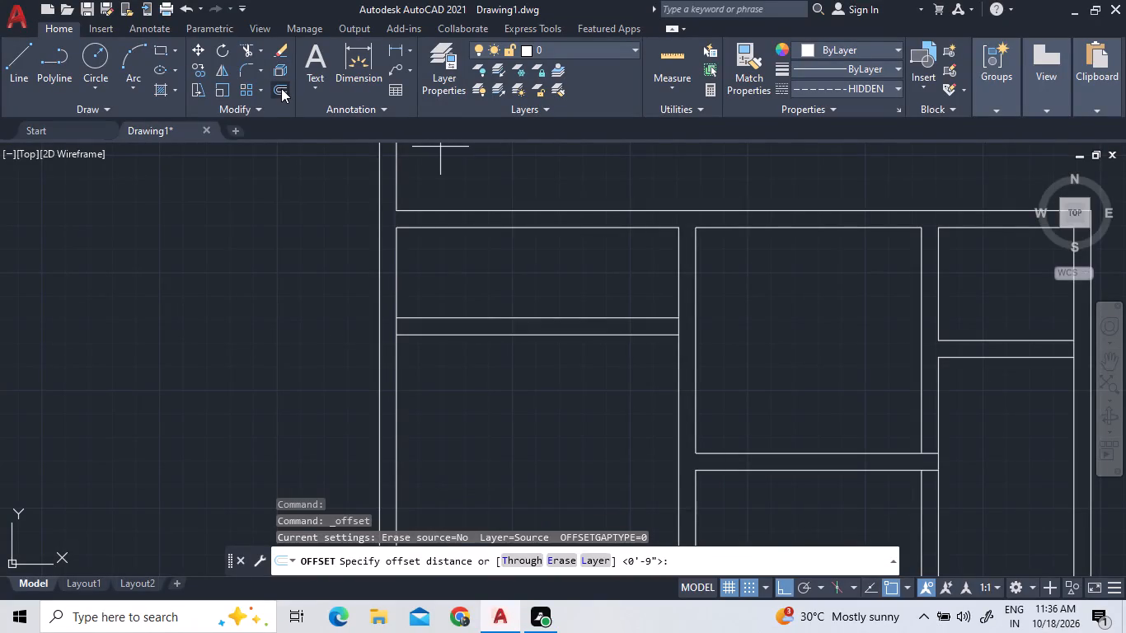
text(6')
key(Return)
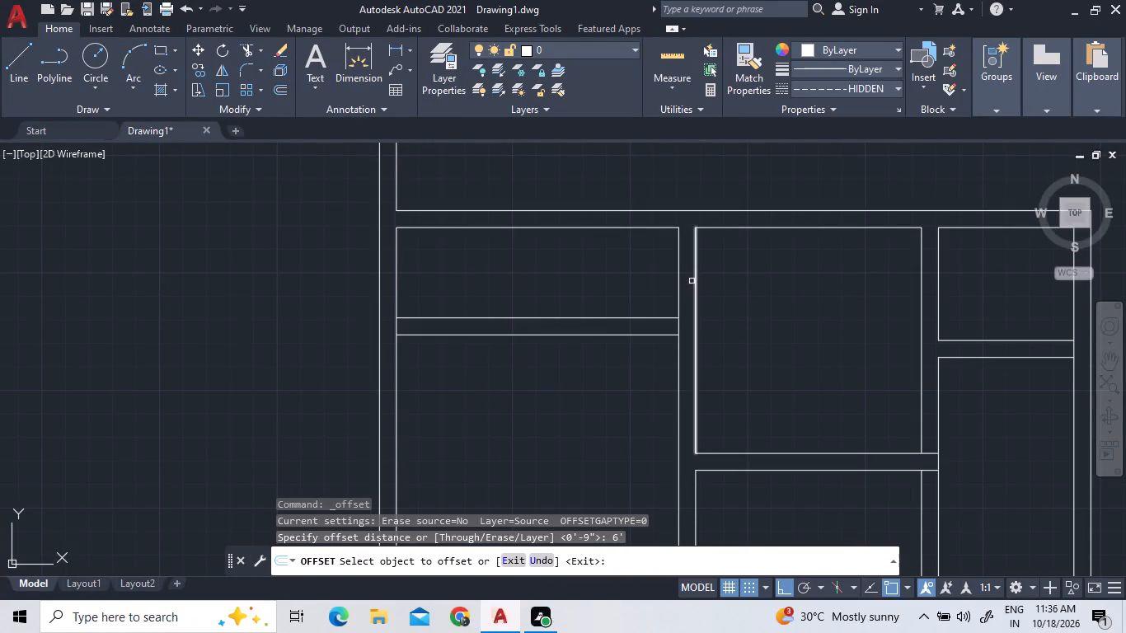
click(679, 284)
click(616, 288)
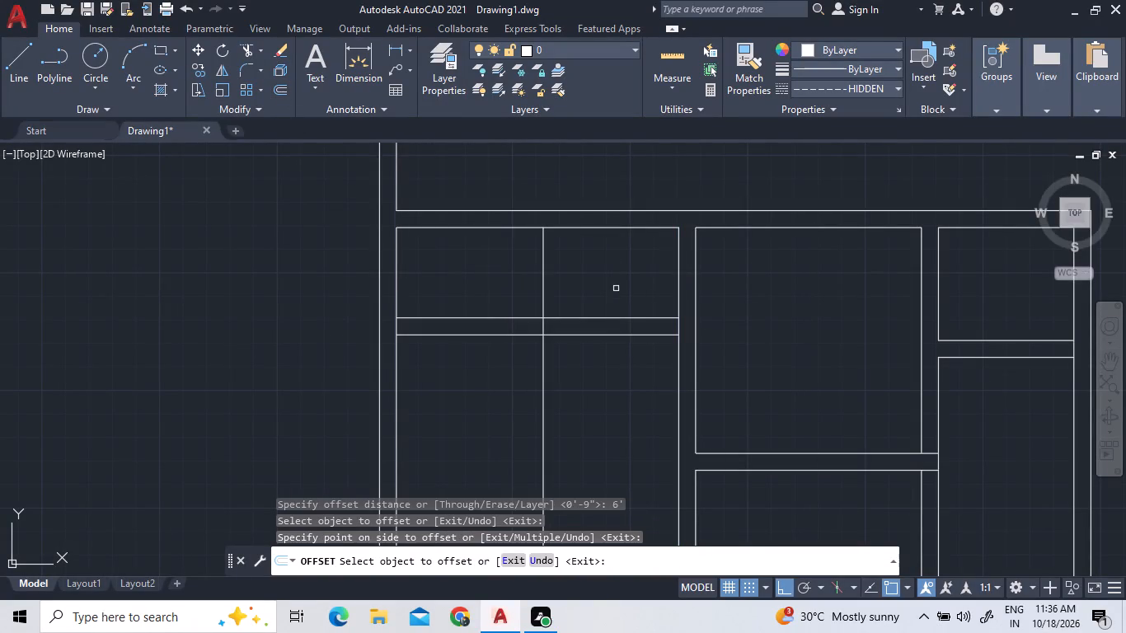
click(277, 84)
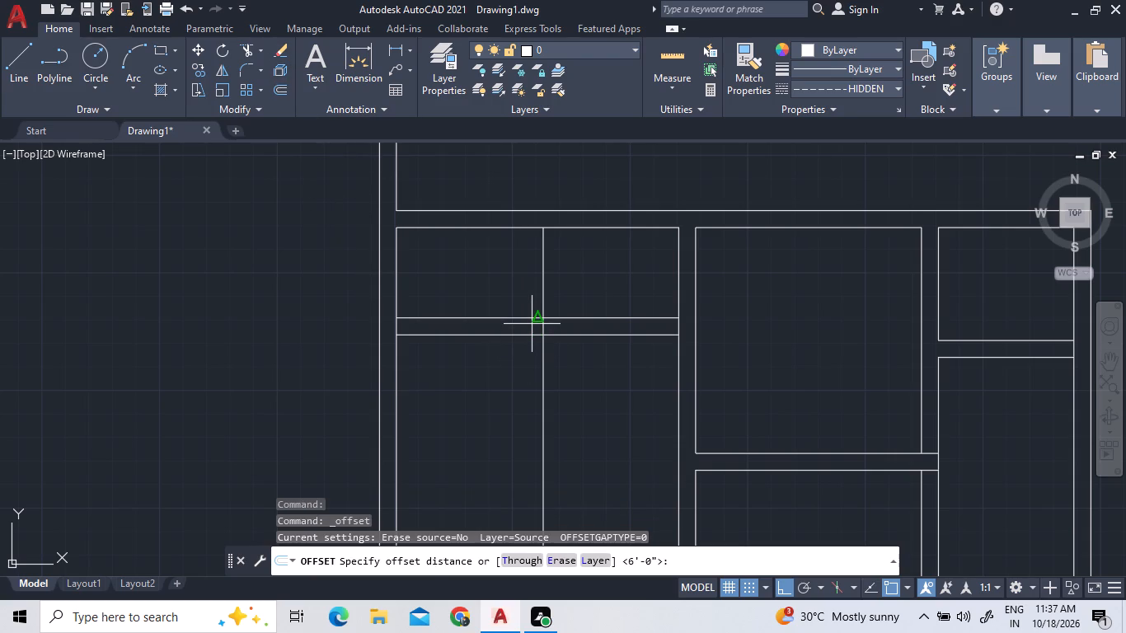
text(9")
key(Return)
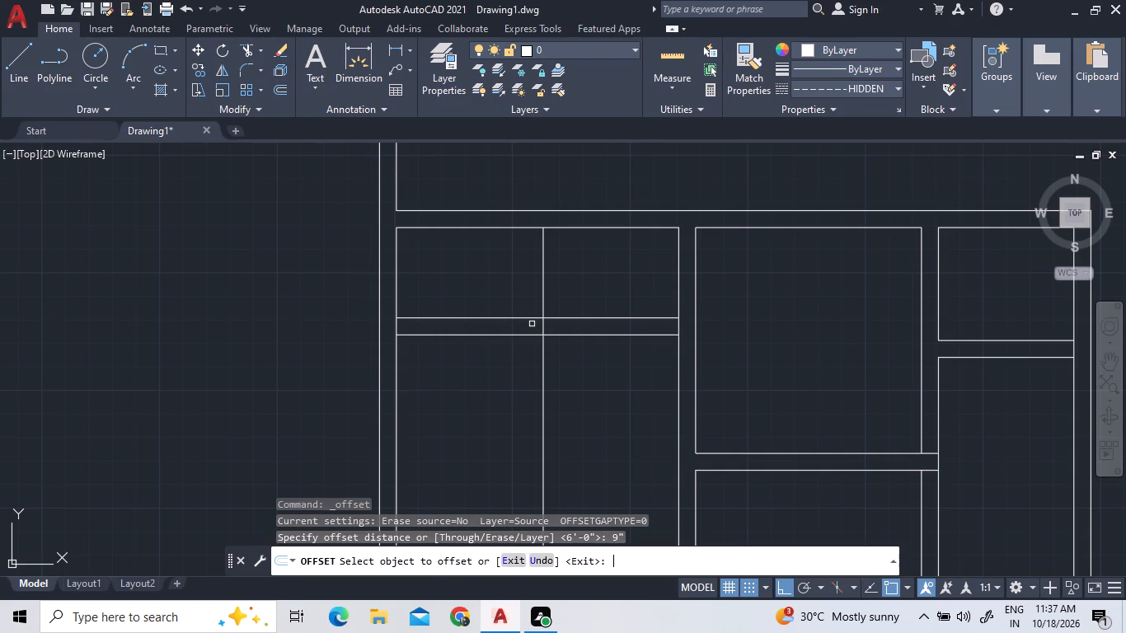
click(542, 286)
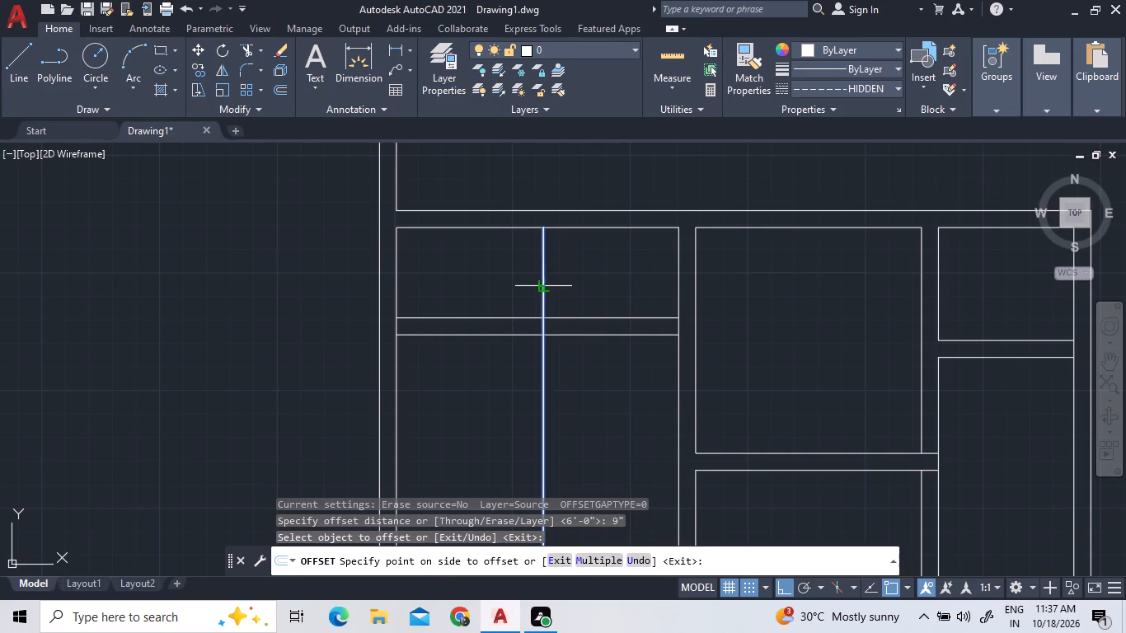
double_click(523, 288)
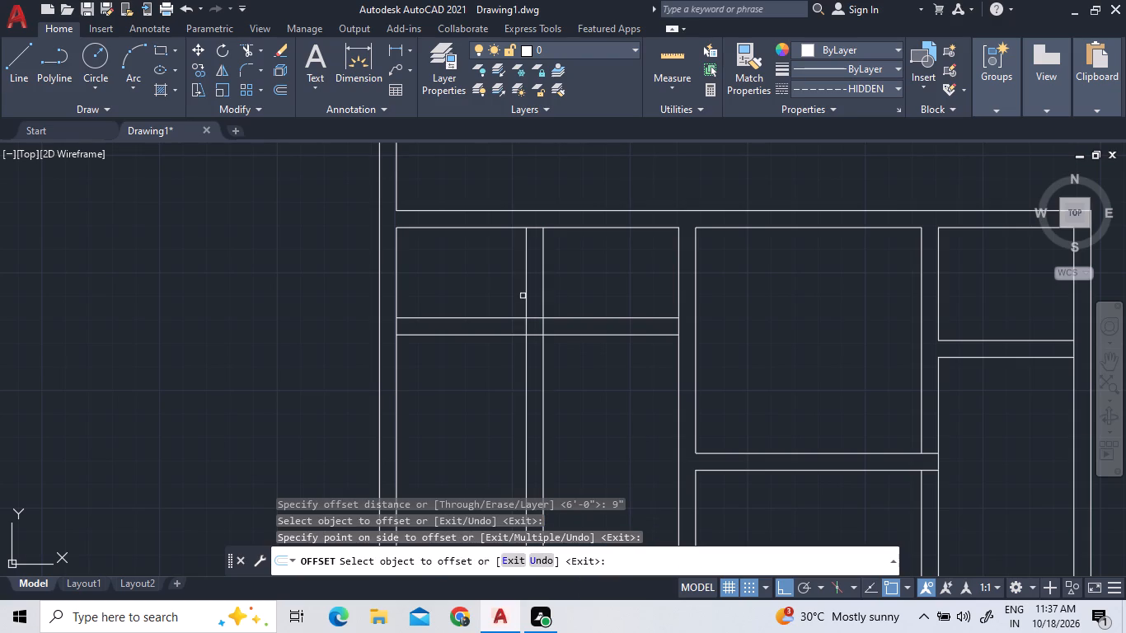
Extend the southern block's north outer wall line and the upper block's south outer wall line west to the outermost west wall line.
key(Escape)
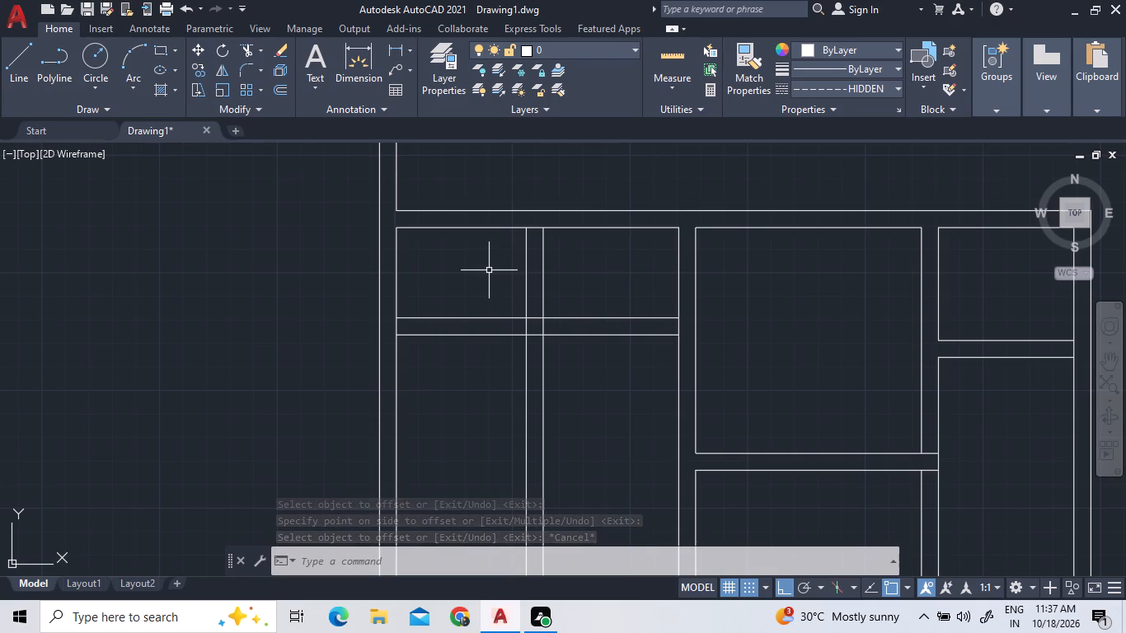
scroll(489, 268, down, 1)
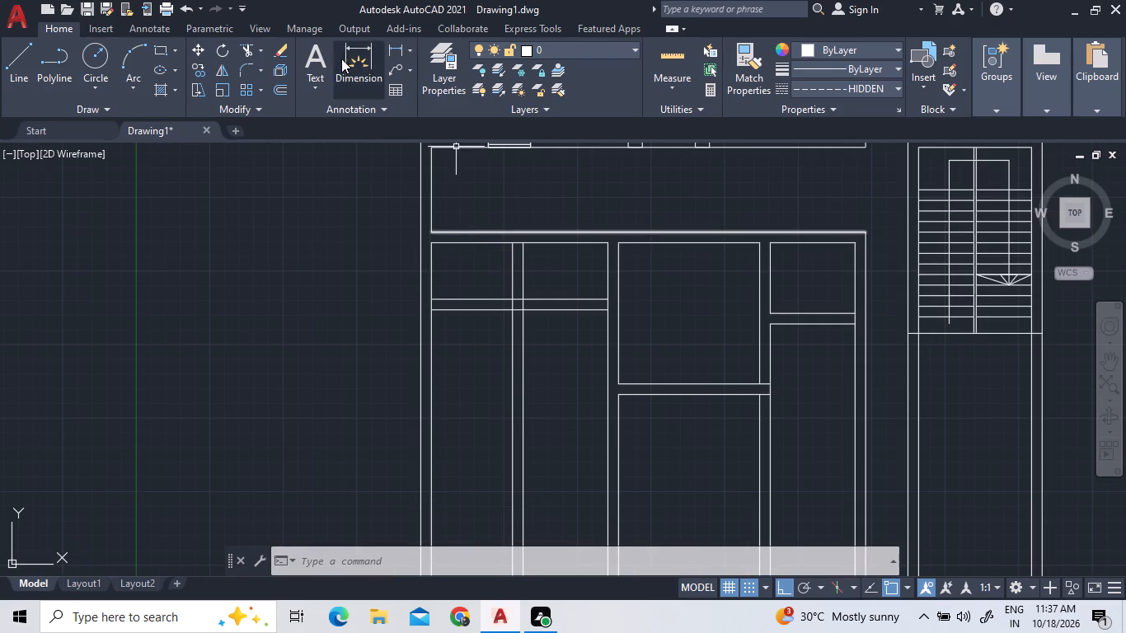
click(257, 50)
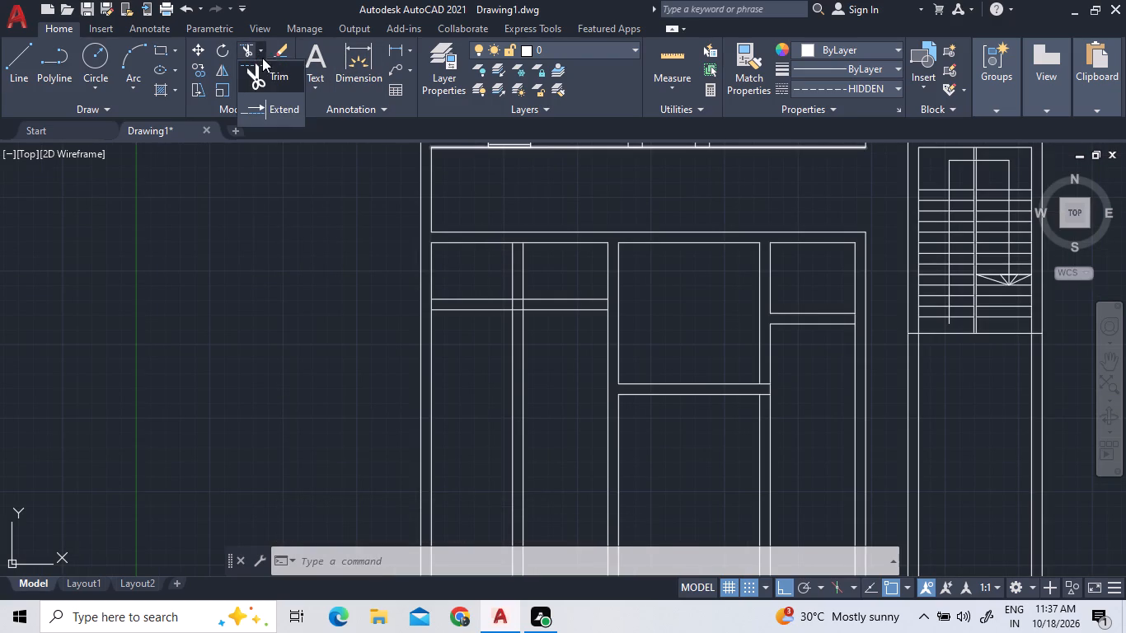
click(265, 111)
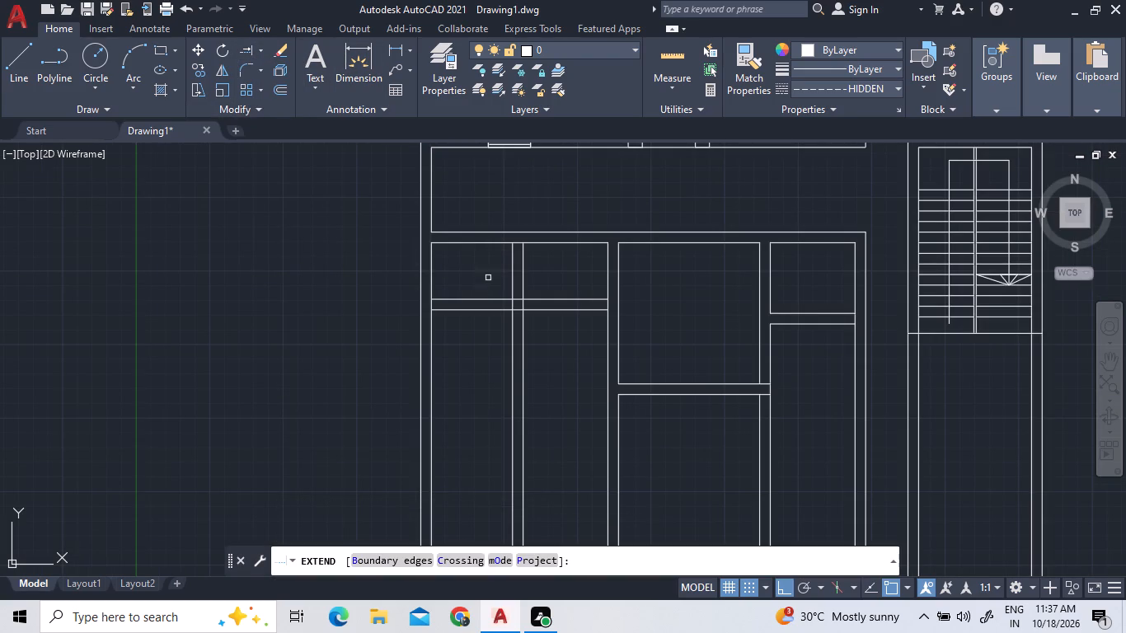
double_click(469, 232)
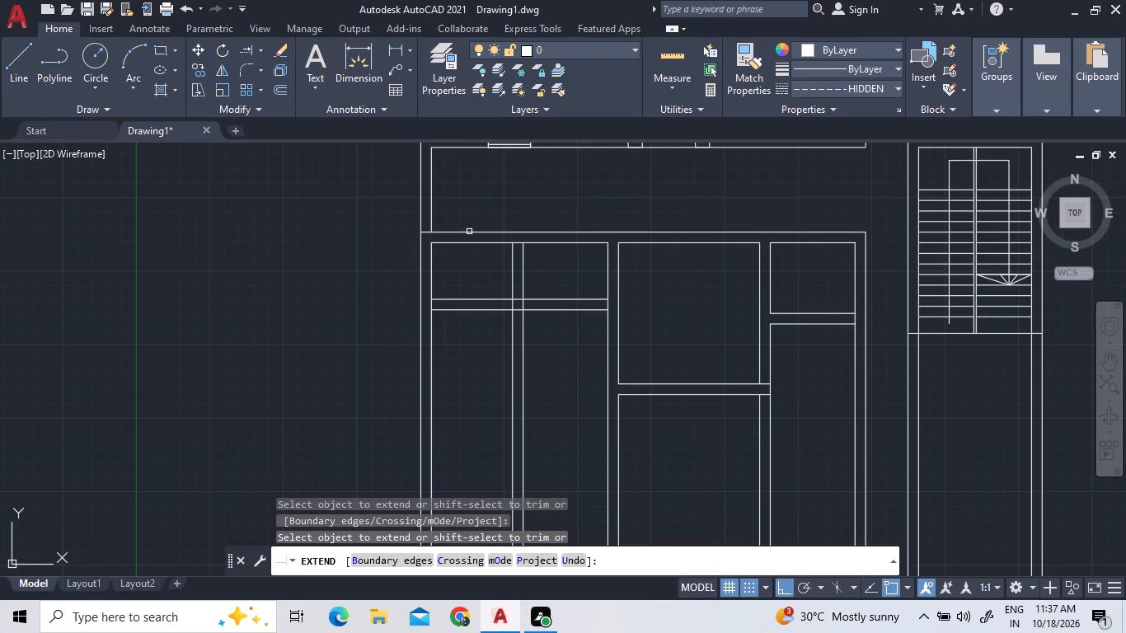
scroll(460, 319, down, 1)
scroll(462, 198, up, 2)
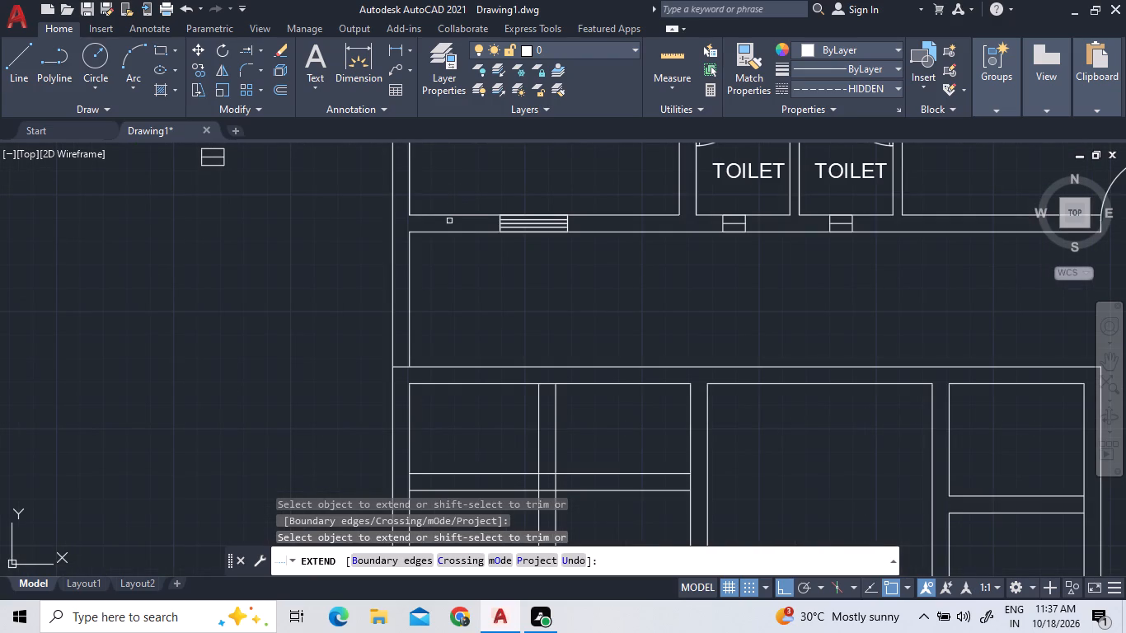
click(441, 231)
scroll(439, 307, down, 1)
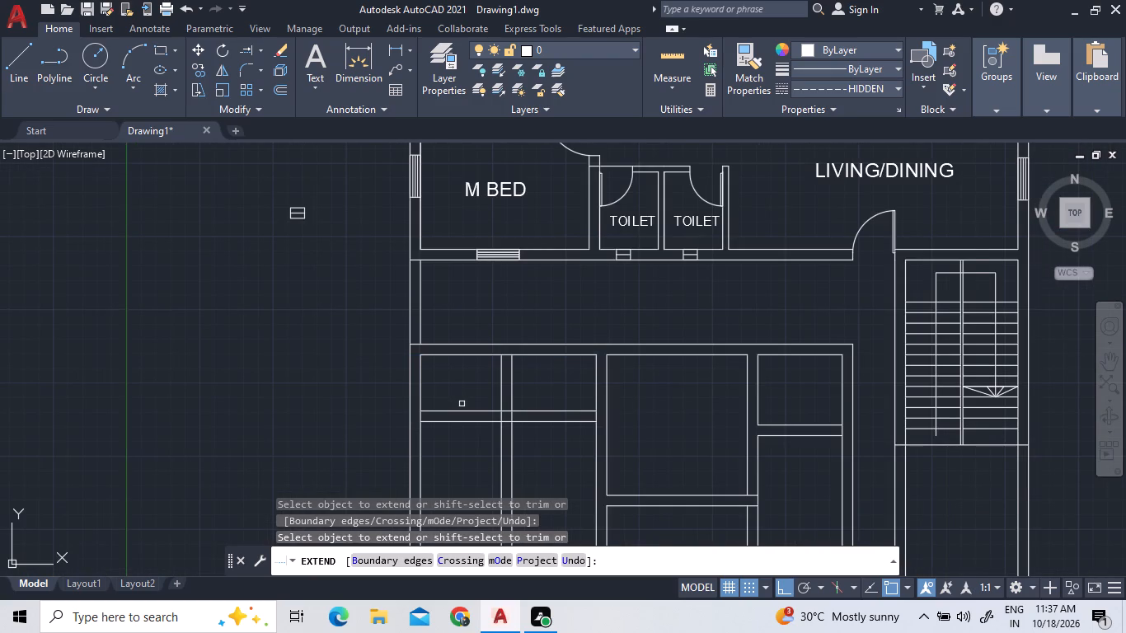
key(Escape)
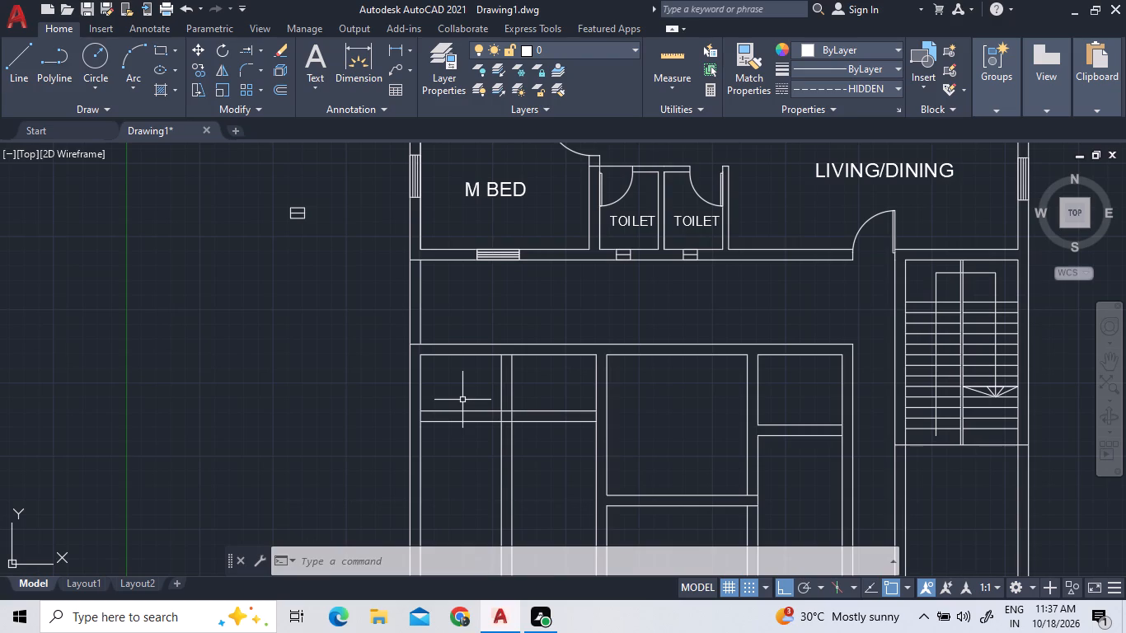
Trim both west wall lines across the gap between the upper block and the southern block.
double_click(456, 310)
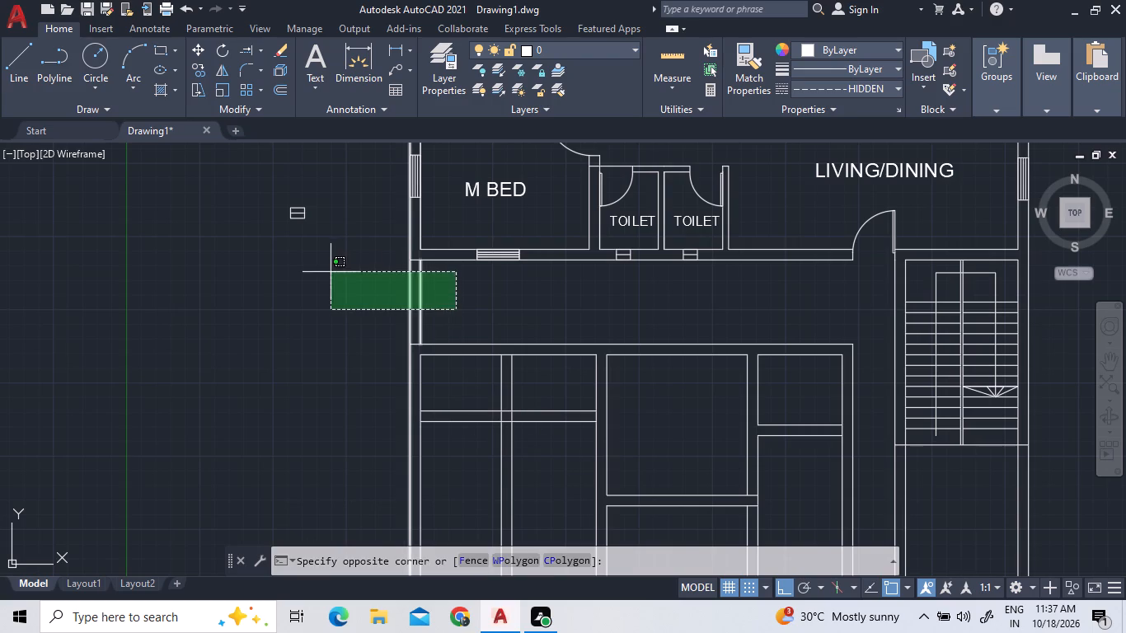
double_click(526, 321)
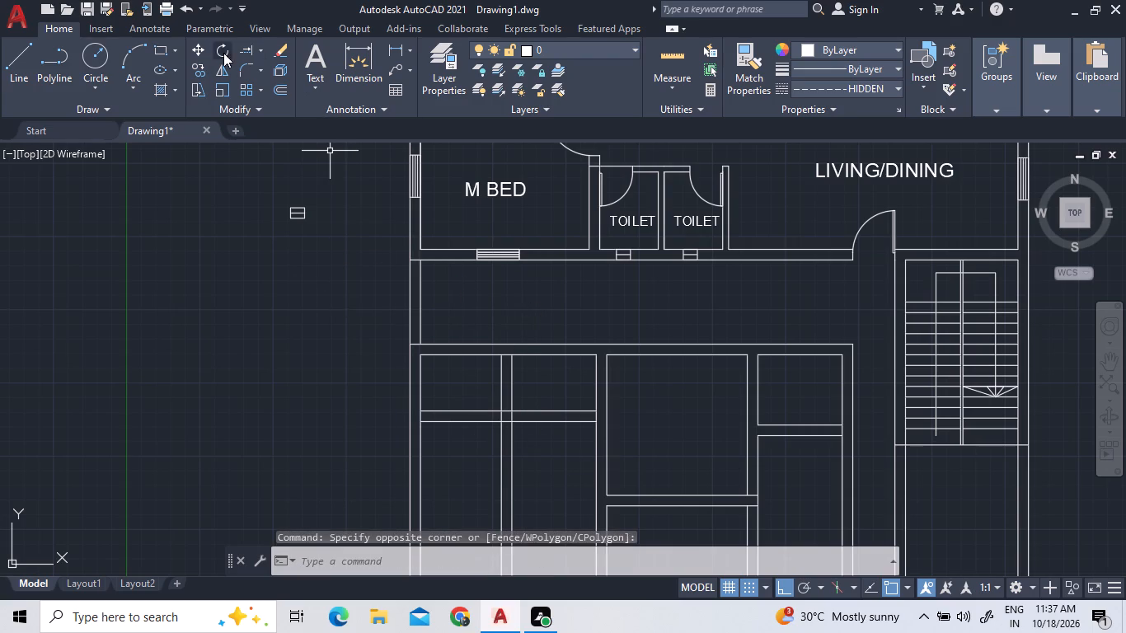
click(260, 54)
click(265, 81)
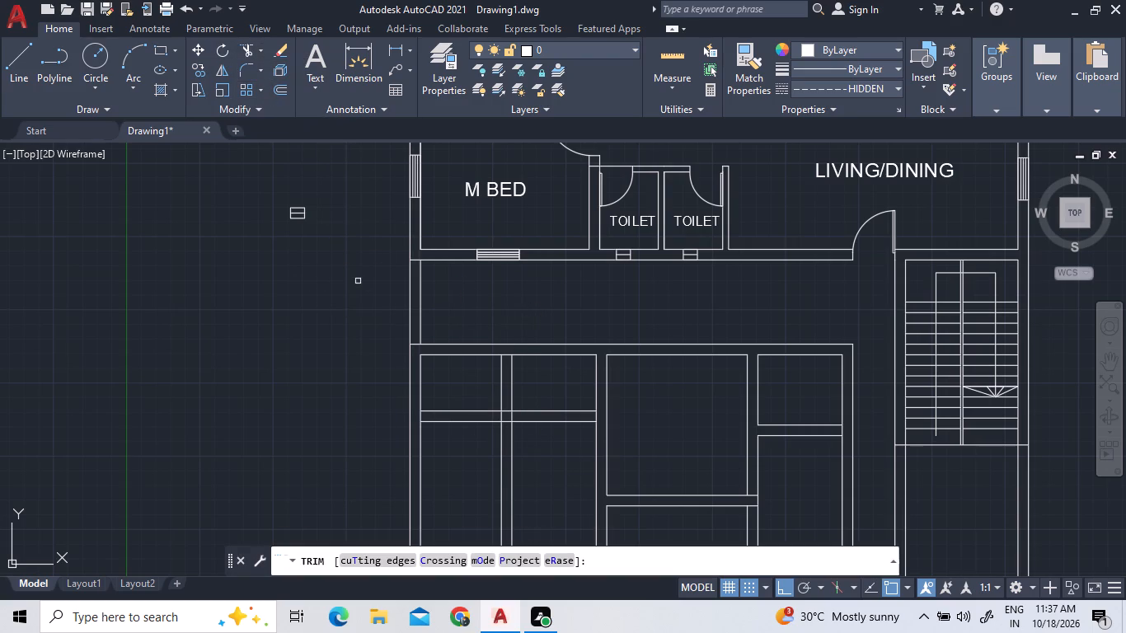
double_click(409, 300)
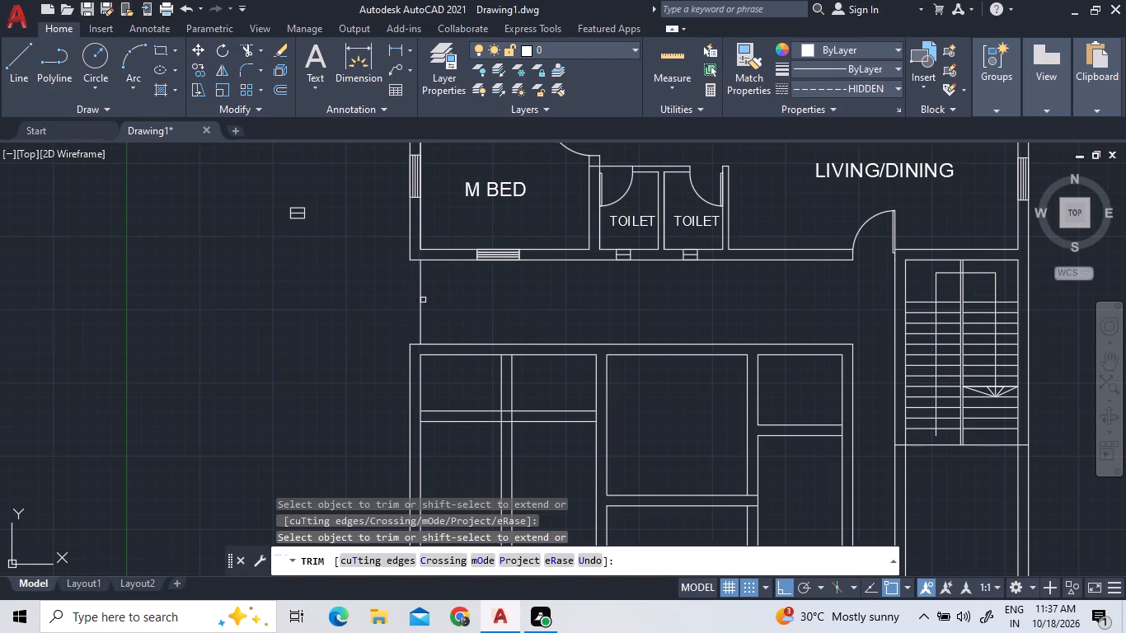
double_click(420, 298)
Trim the overlapping wall line segments where the large west room's new cross wall and partition meet each other and the surrounding walls.
scroll(435, 292, down, 1)
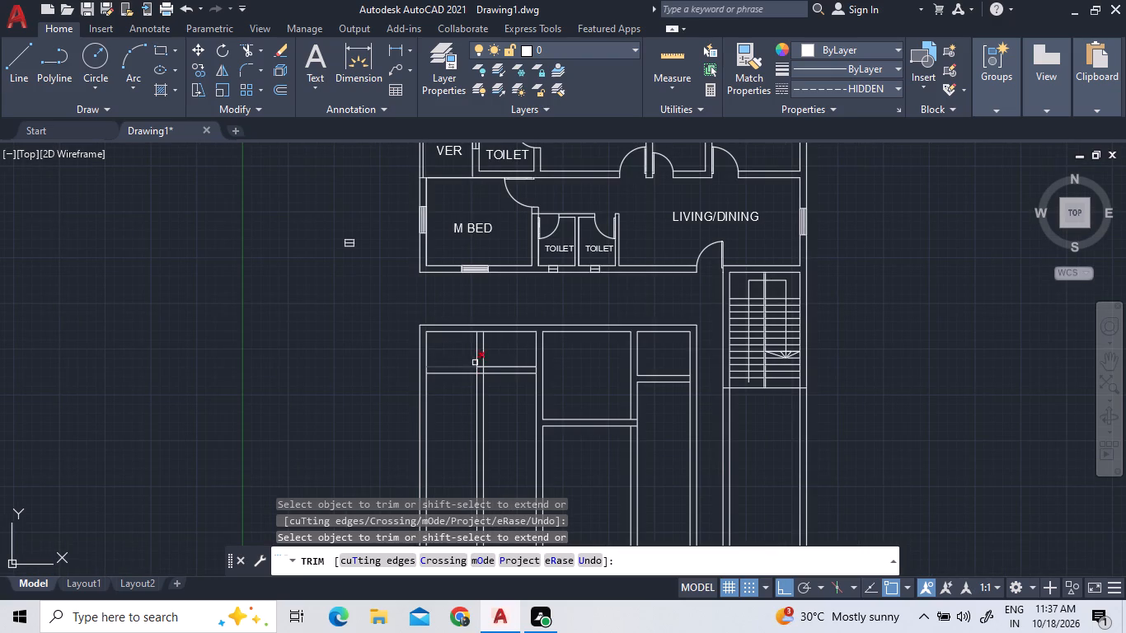
scroll(481, 370, up, 2)
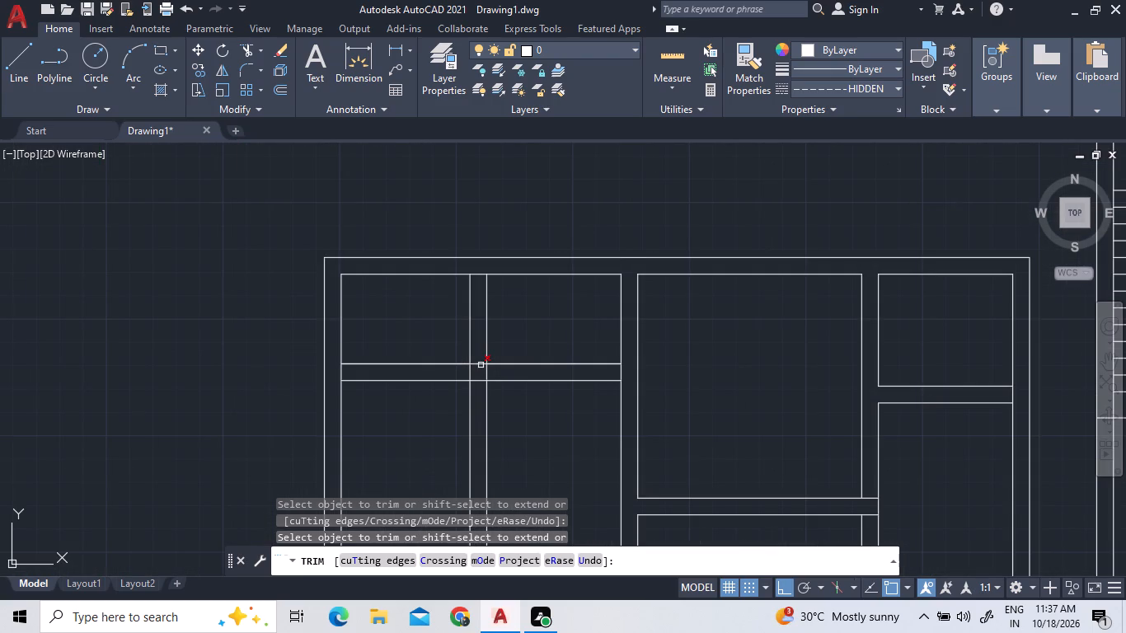
click(481, 363)
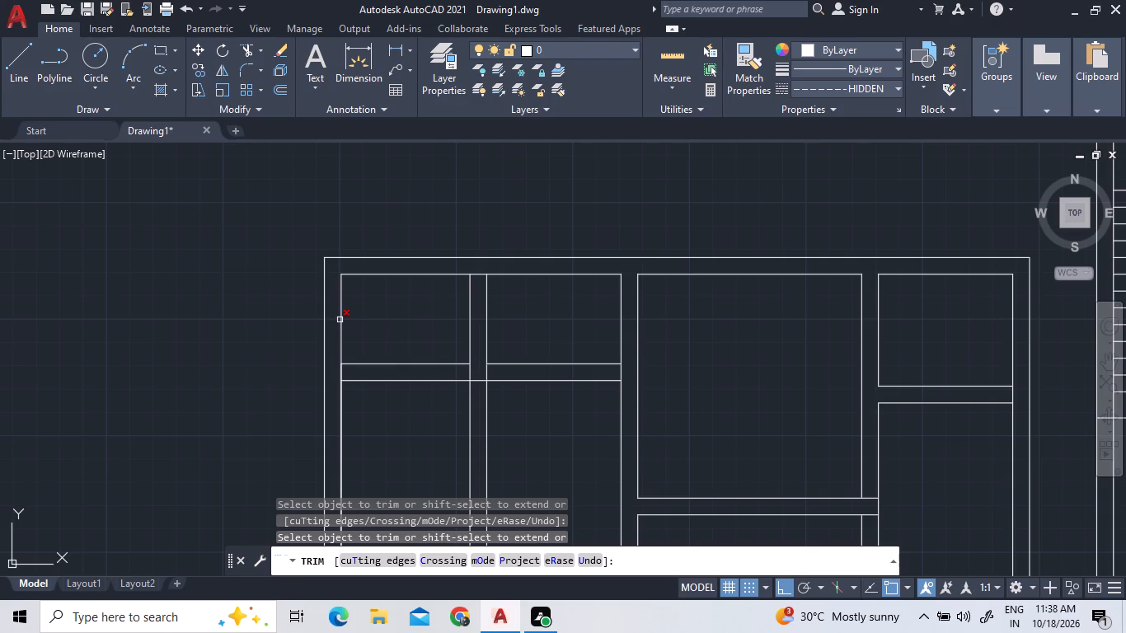
scroll(345, 326, down, 1)
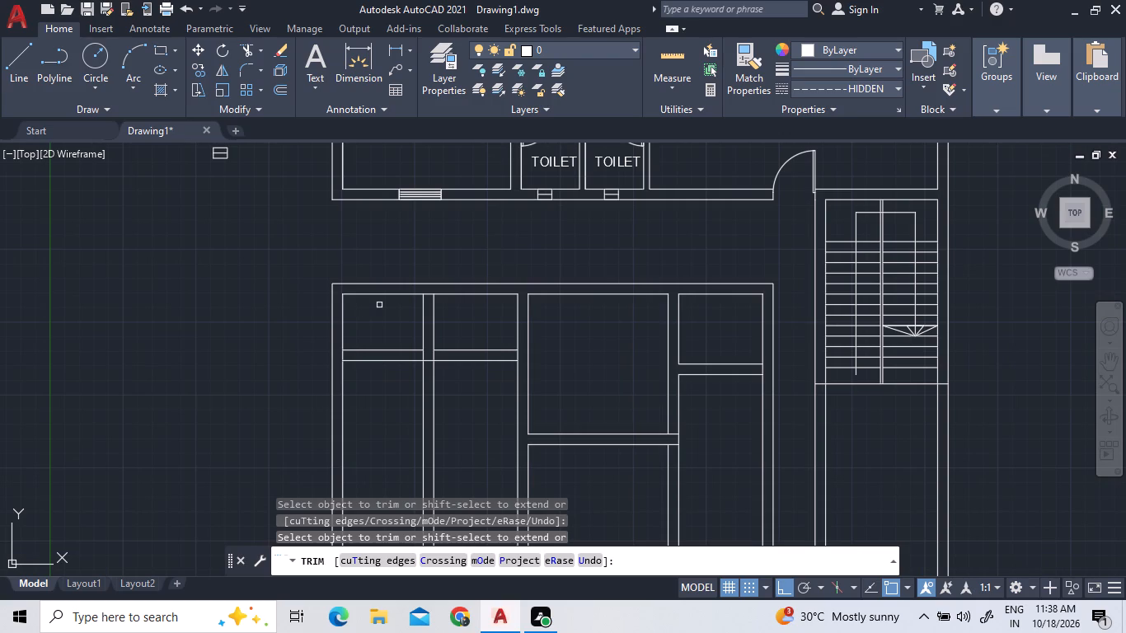
double_click(344, 354)
triple_click(432, 353)
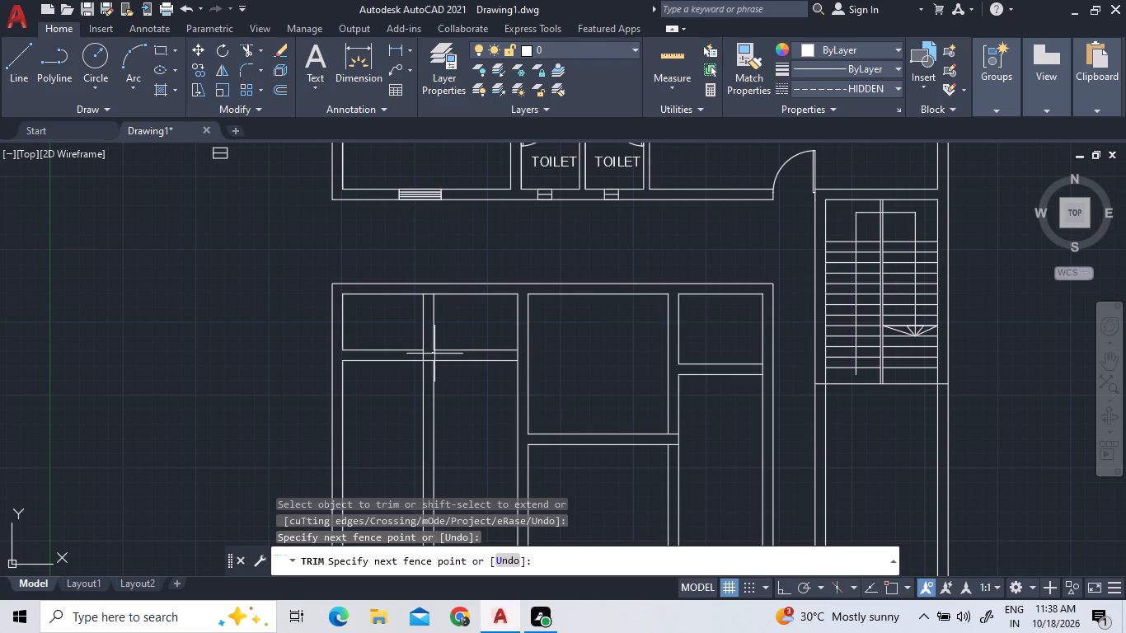
double_click(445, 353)
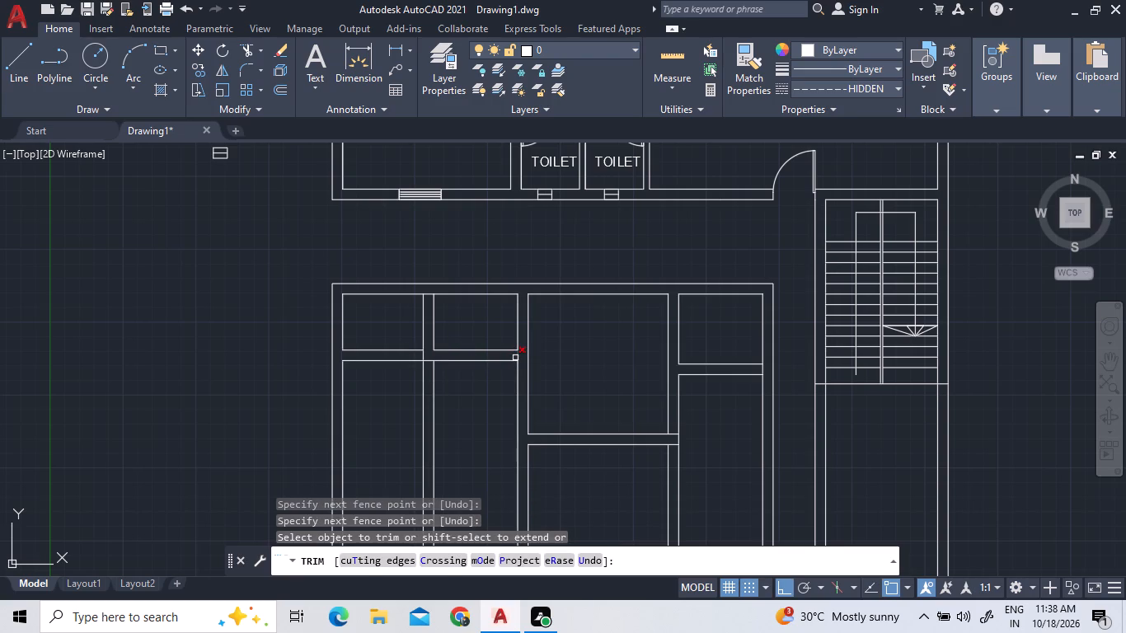
double_click(515, 358)
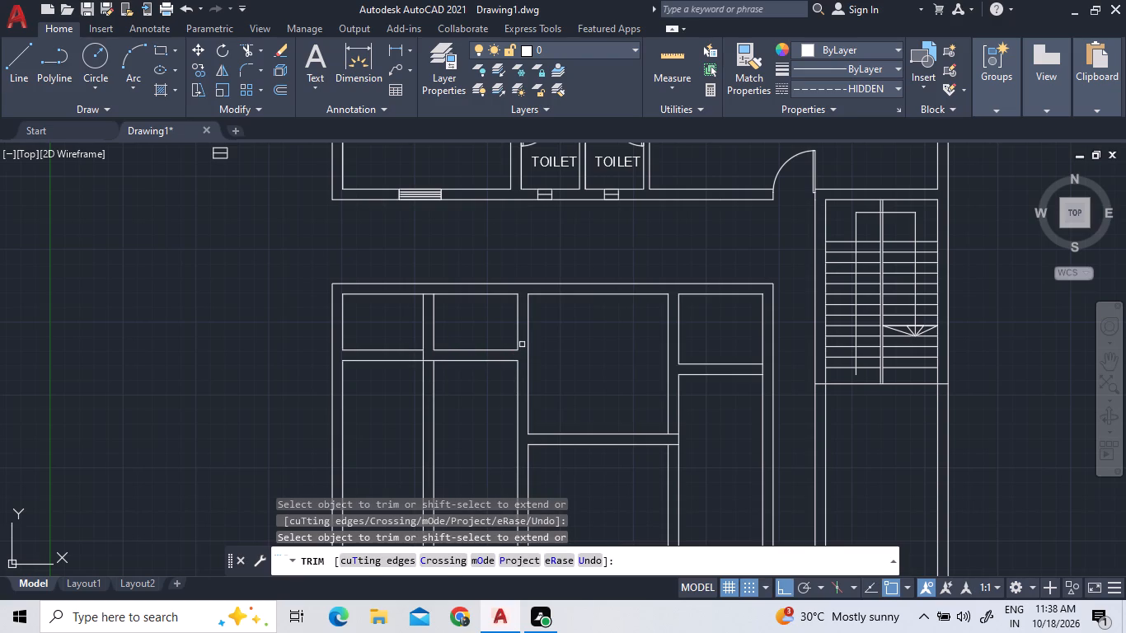
triple_click(428, 293)
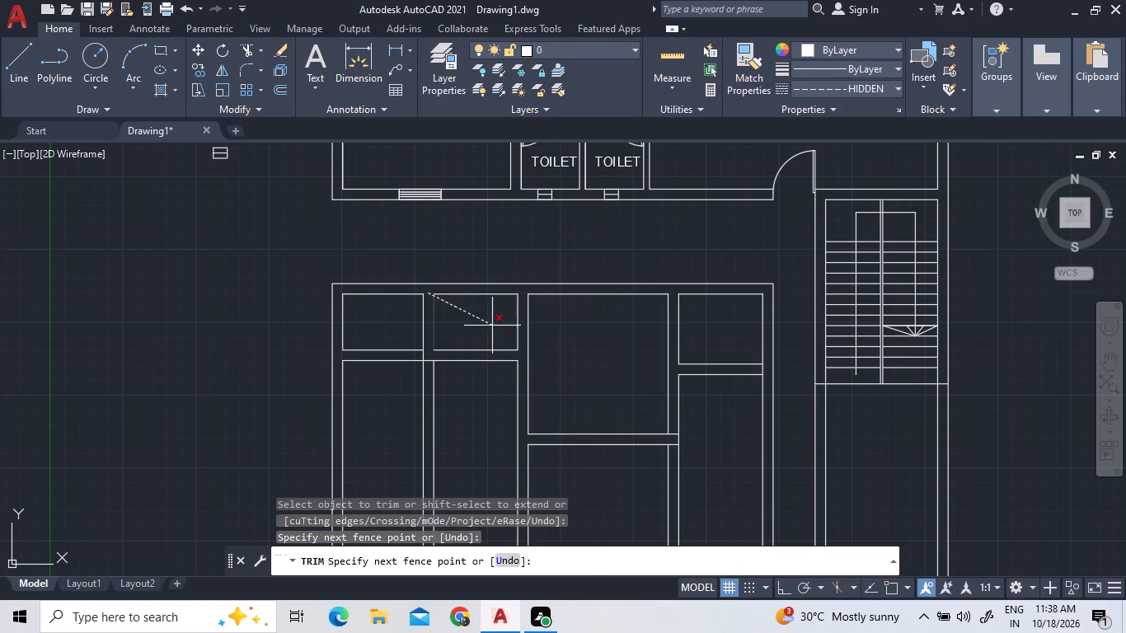
double_click(429, 347)
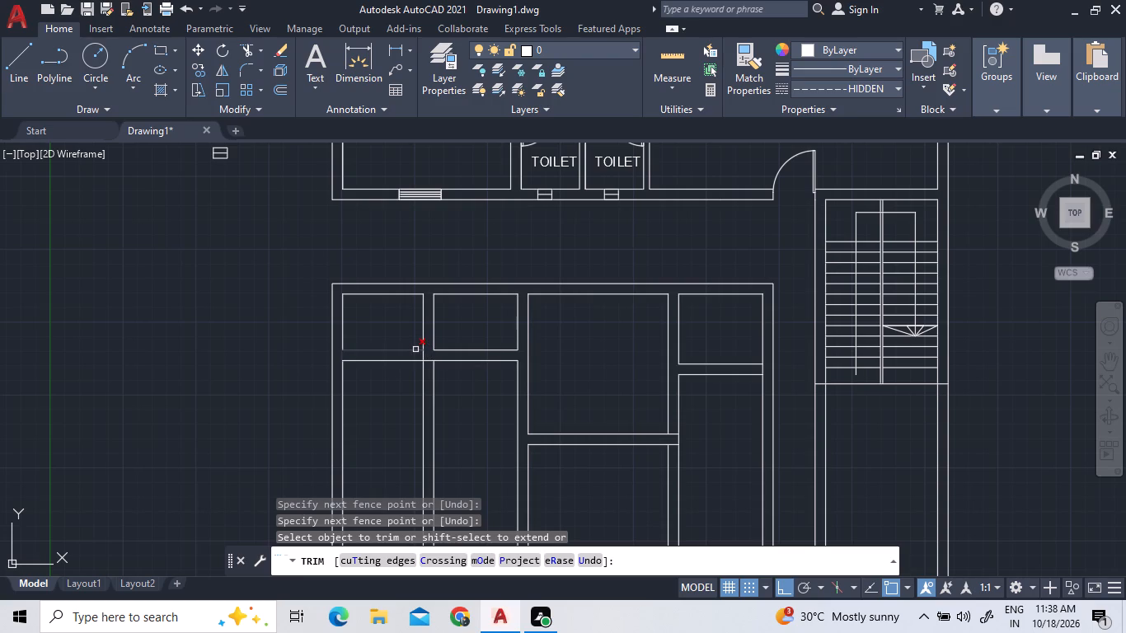
Trim the middle room's upper cross-wall line between the two lines of its east wall.
scroll(439, 316, down, 1)
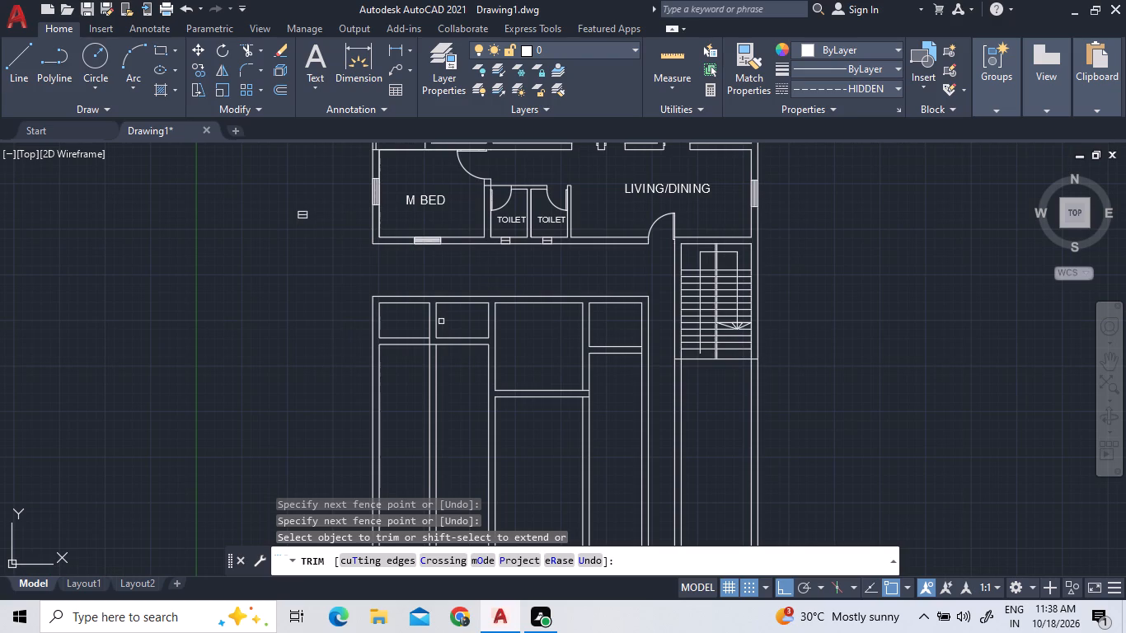
scroll(580, 386, down, 1)
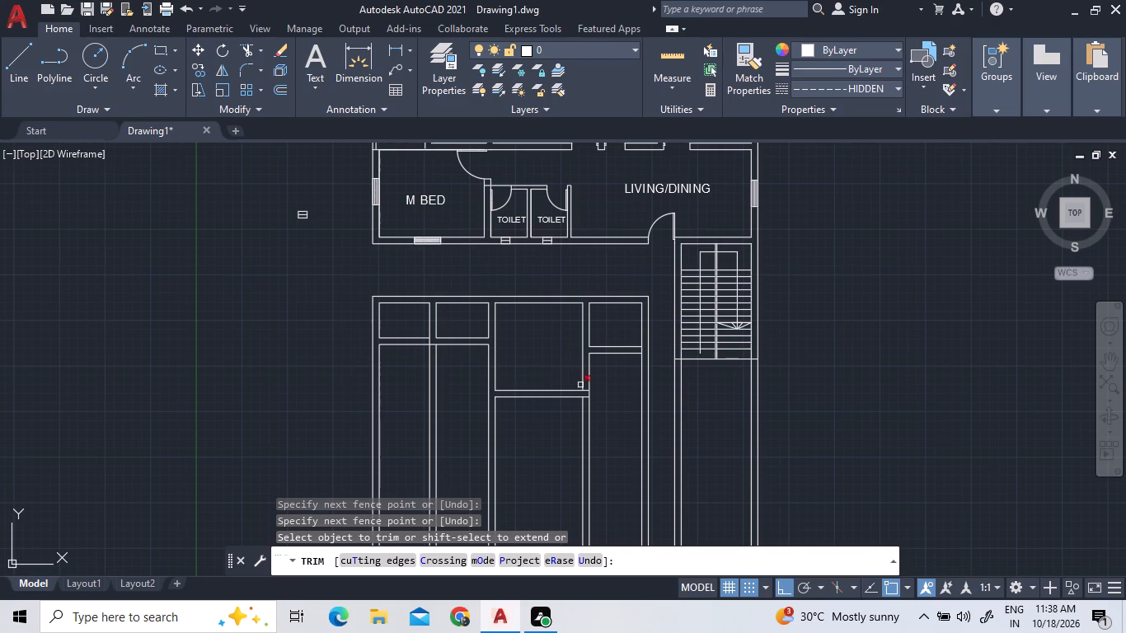
scroll(584, 390, up, 2)
click(584, 390)
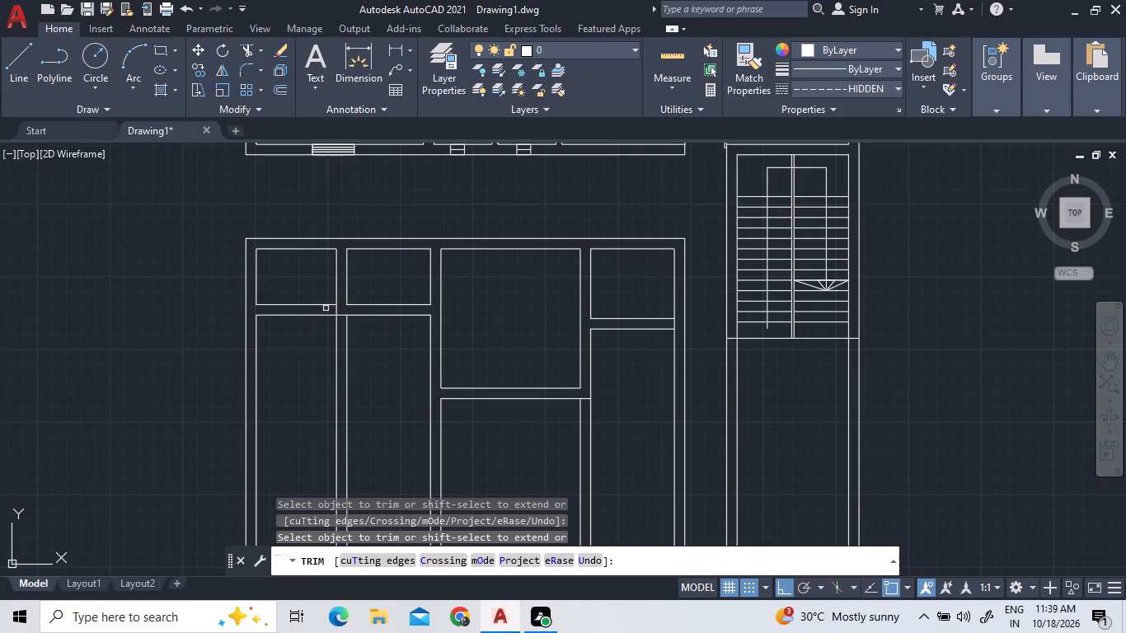
Trim away both partition lines south of the large west room's cross wall.
click(335, 339)
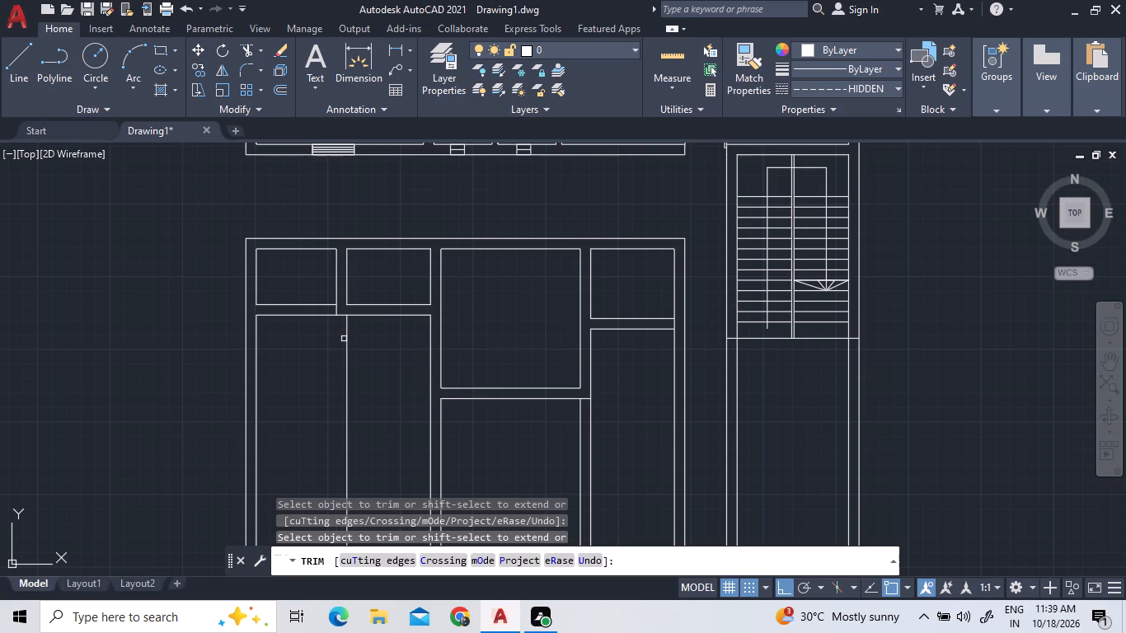
click(346, 340)
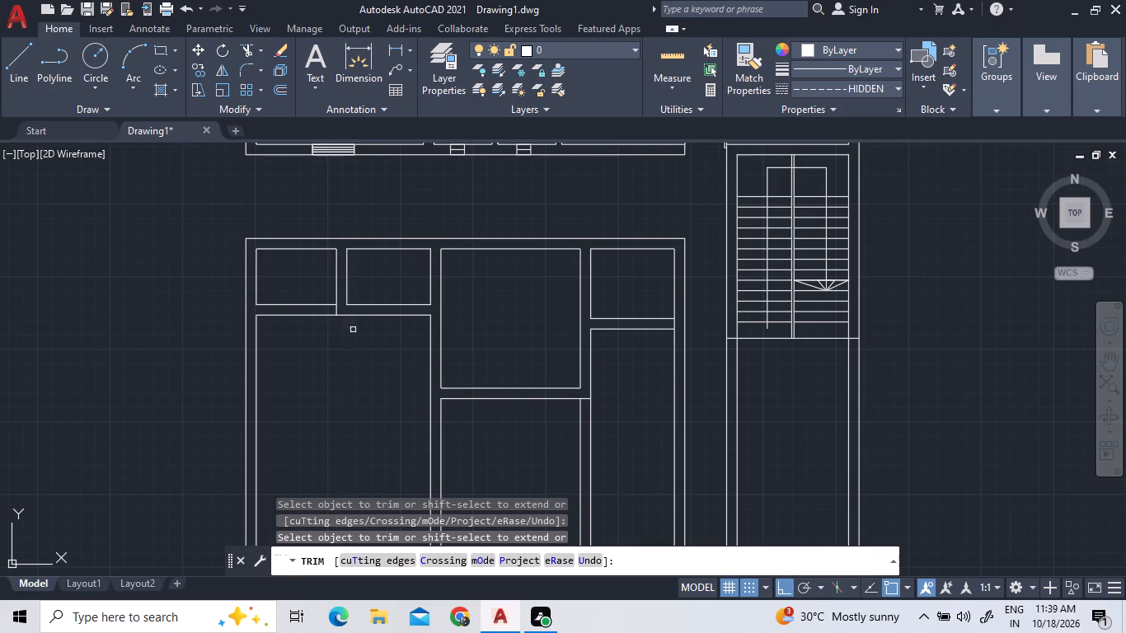
right_click(346, 355)
click(355, 368)
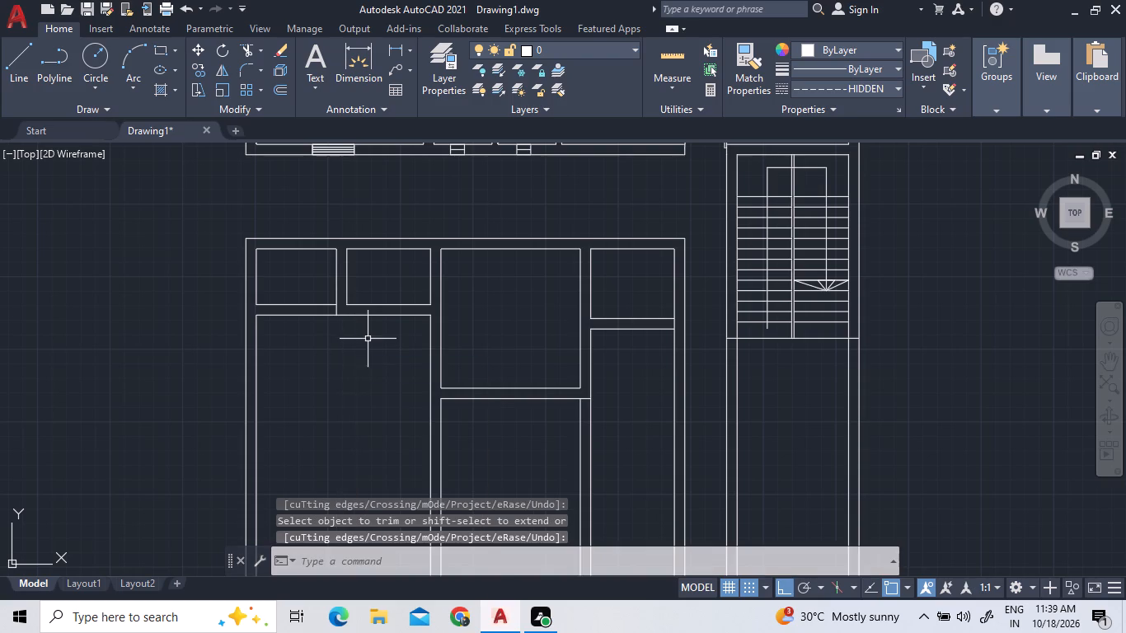
Offset the south line of the large west room's cross wall 10' south.
scroll(368, 330, down, 2)
scroll(375, 449, up, 2)
scroll(375, 449, down, 1)
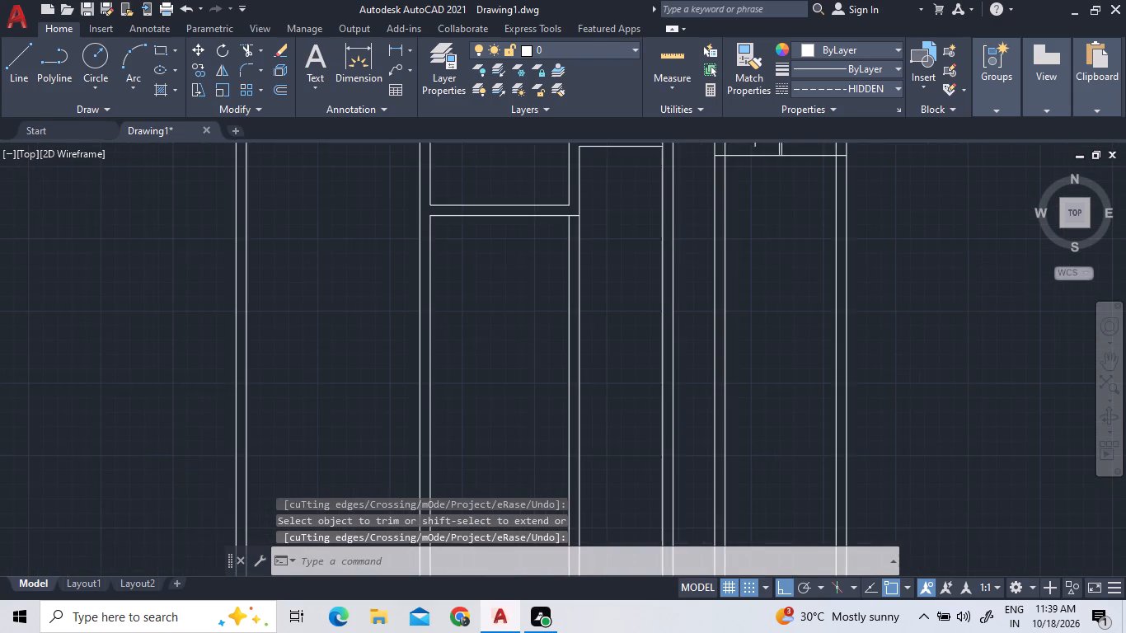
scroll(370, 413, up, 1)
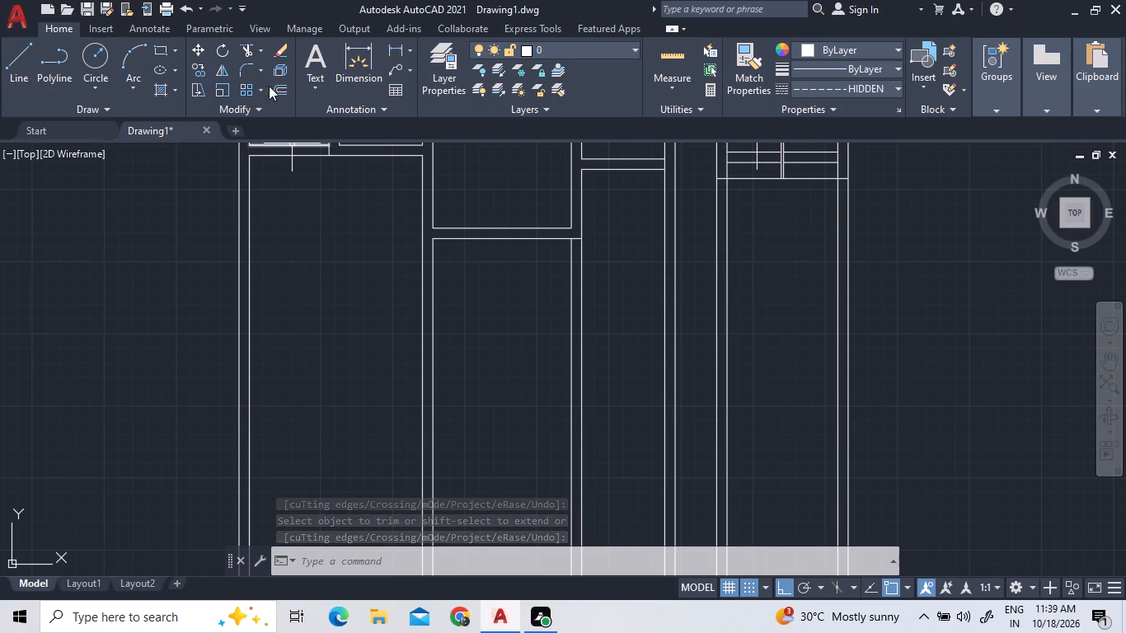
click(271, 88)
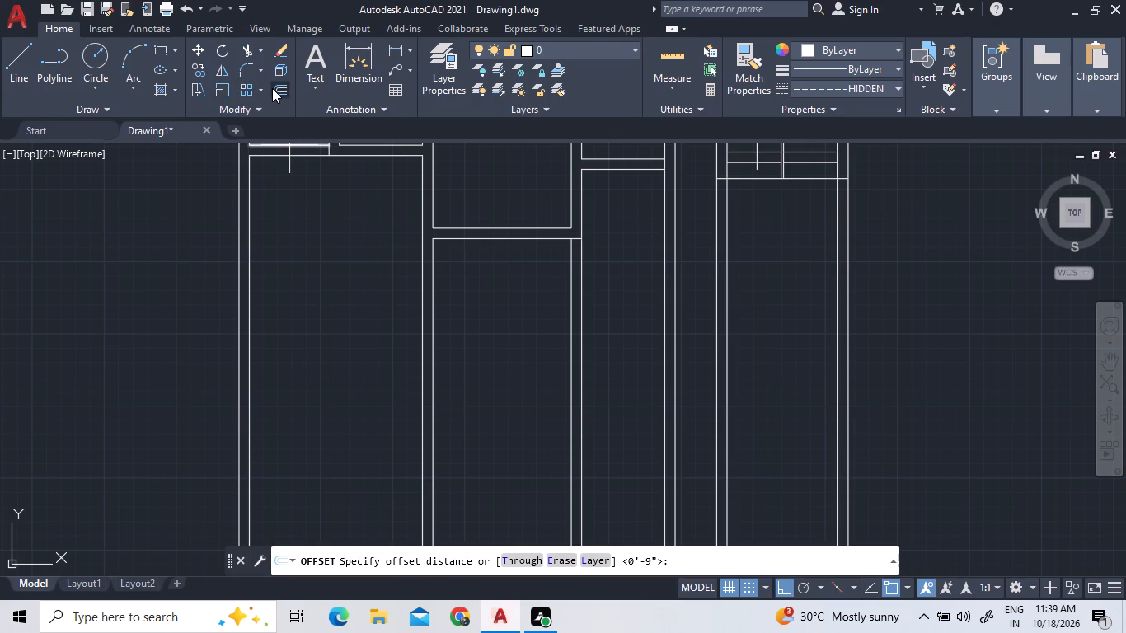
text(10')
key(Return)
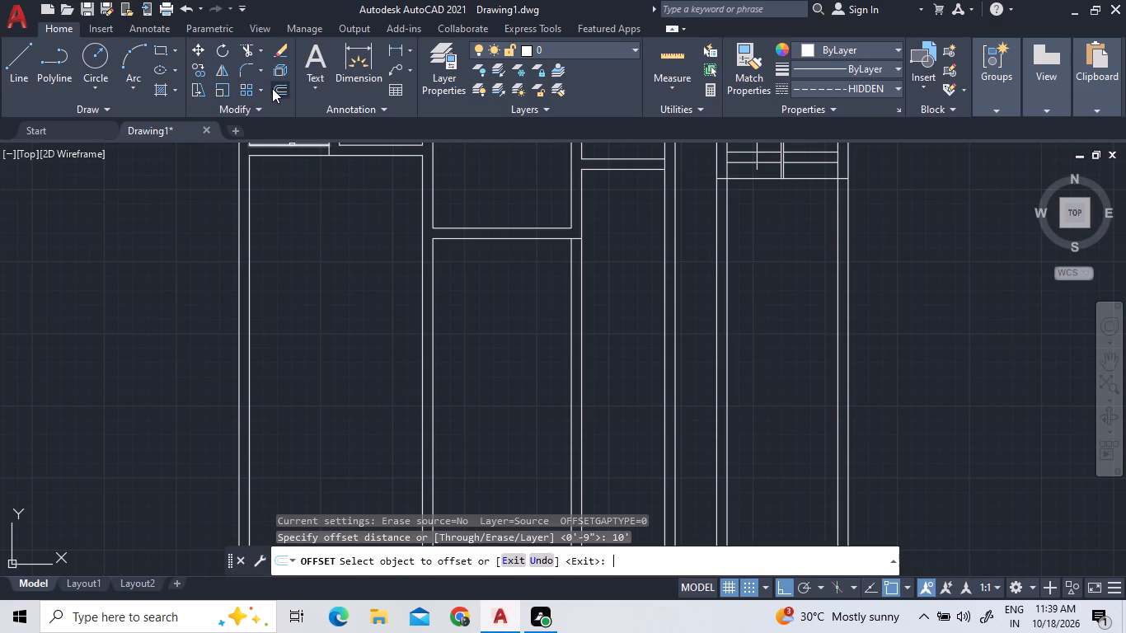
click(320, 155)
triple_click(315, 219)
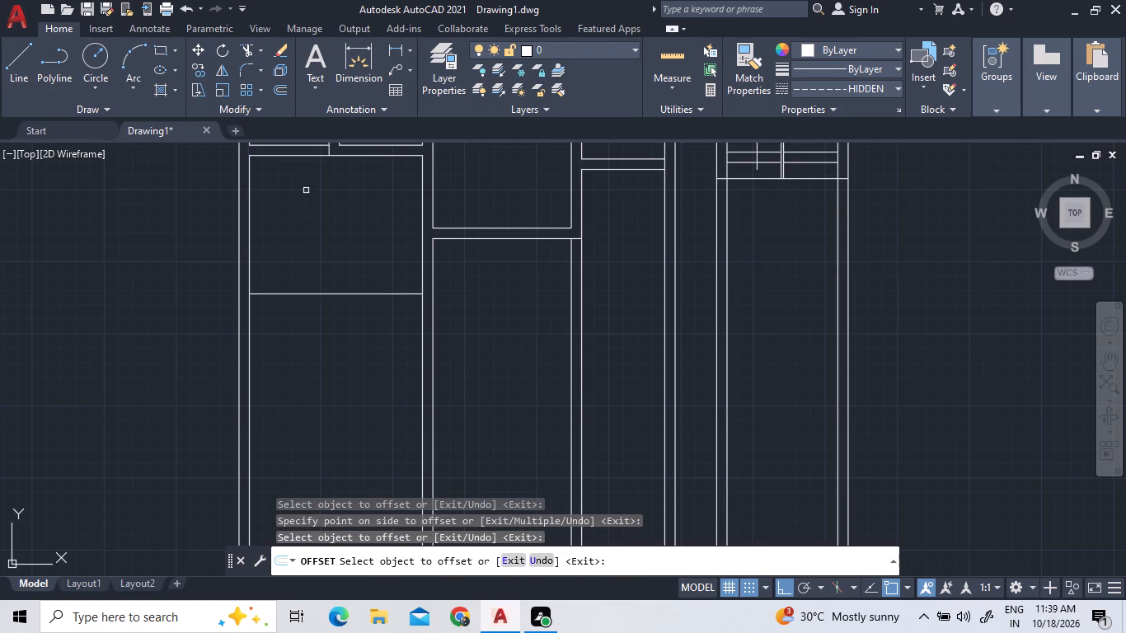
Offset the large west room's new south line 9" south, erasing the stray 9" copy on its north side.
triple_click(284, 90)
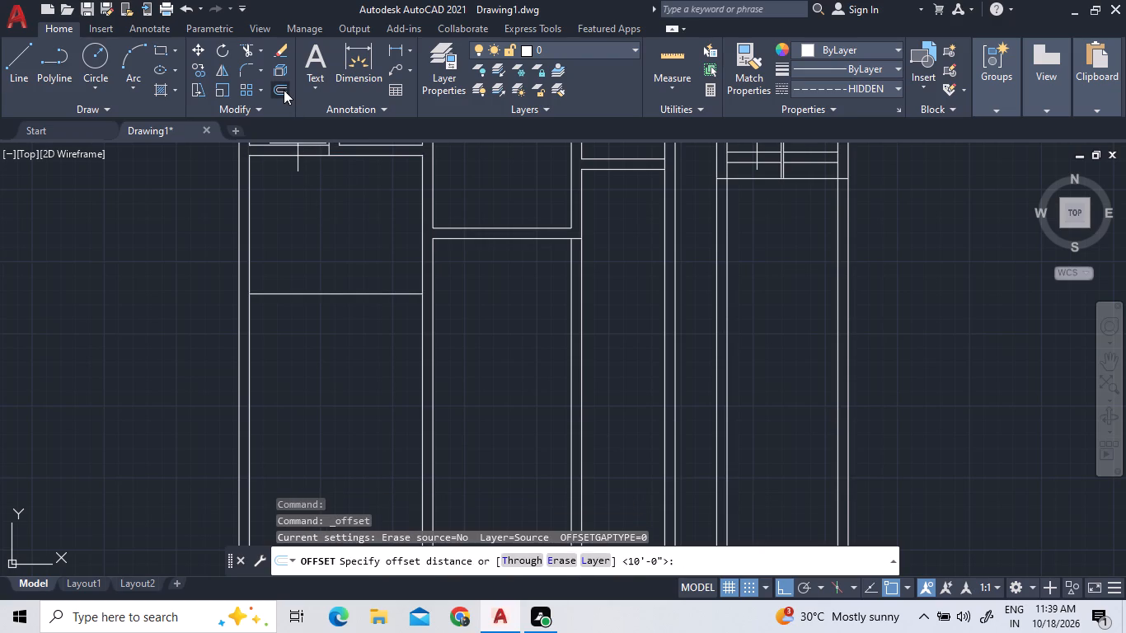
text(9")
key(Return)
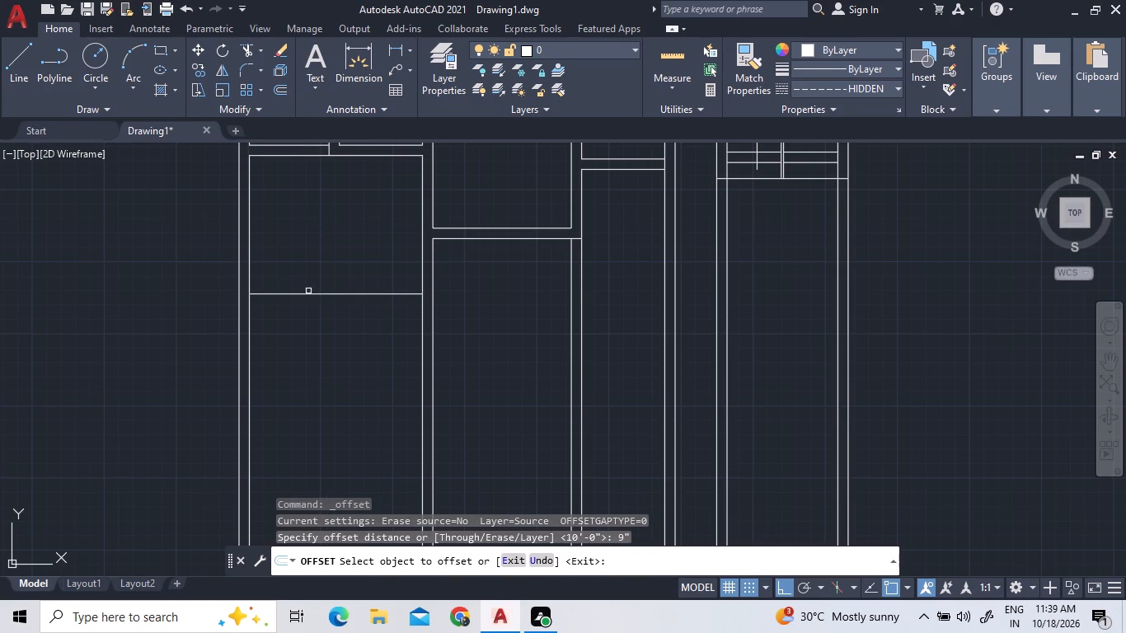
triple_click(307, 293)
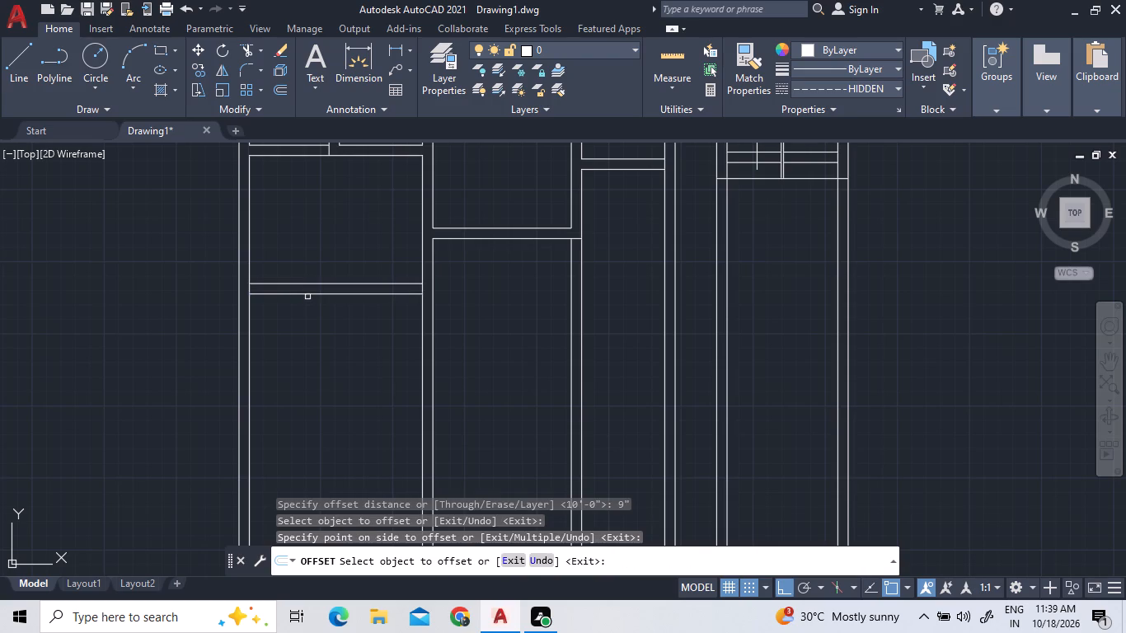
double_click(308, 293)
triple_click(303, 314)
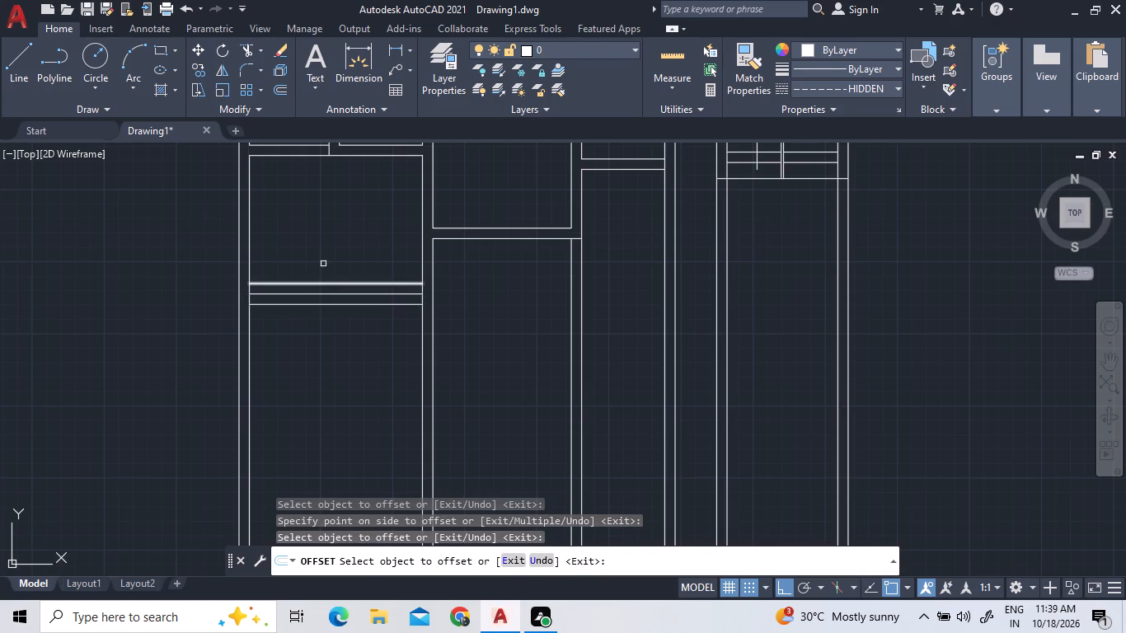
right_click(323, 262)
click(332, 270)
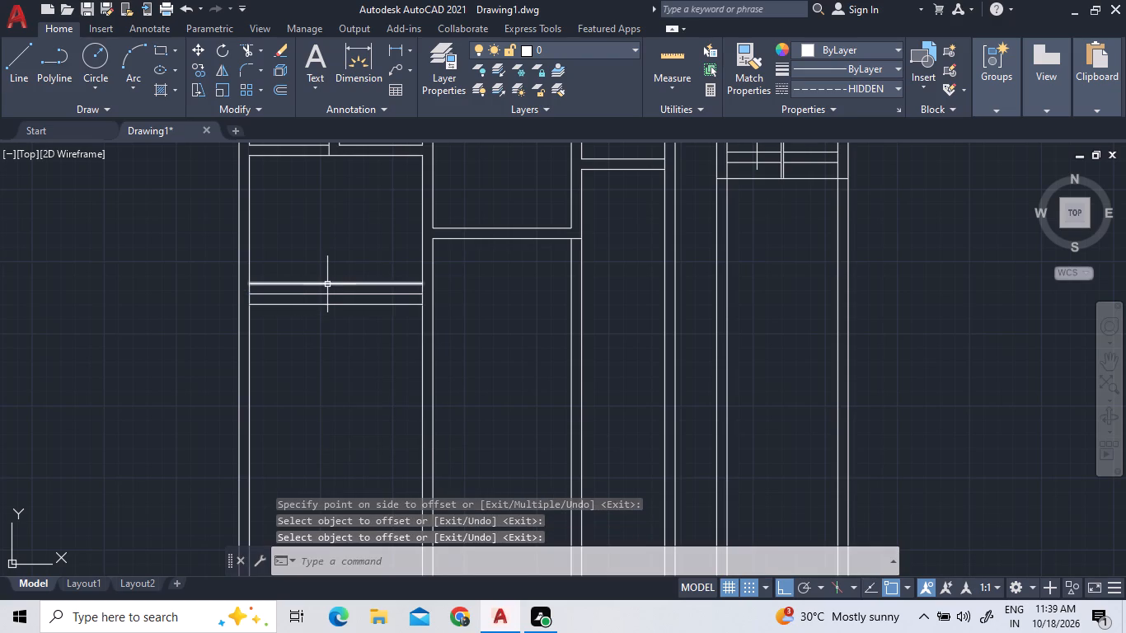
click(327, 284)
key(Delete)
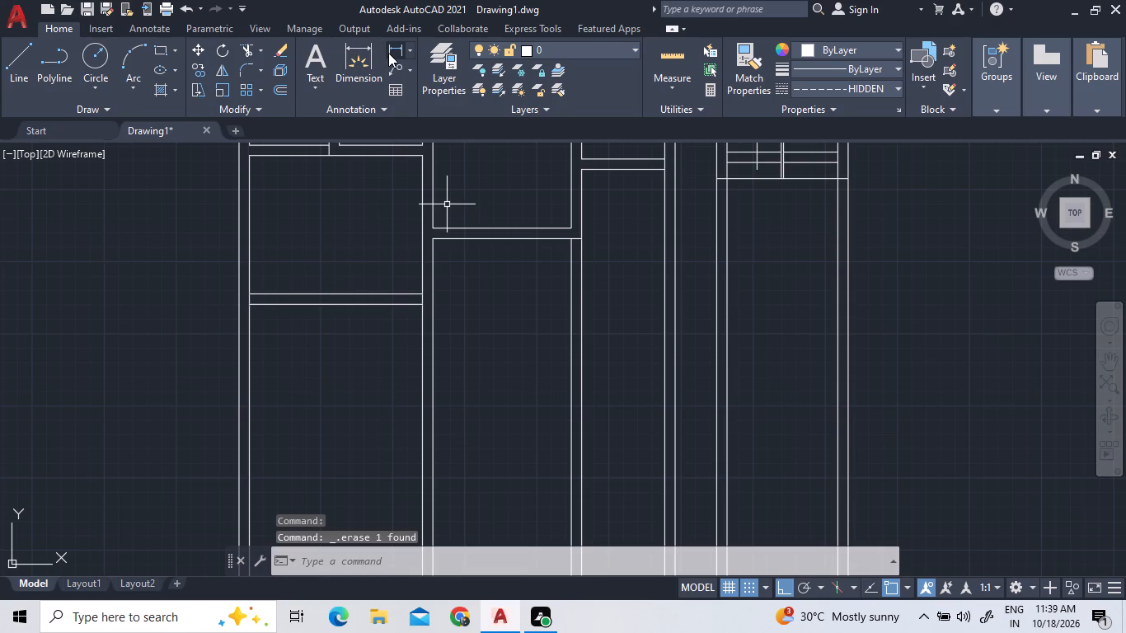
Measure the middle room south of its cross wall.
click(685, 63)
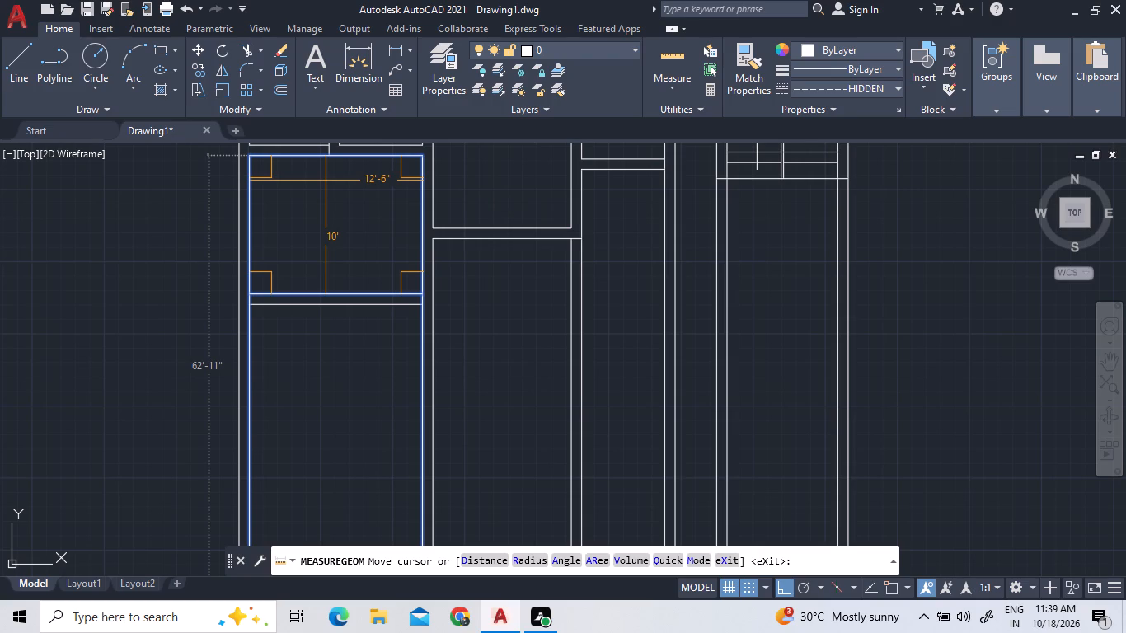
right_click(472, 303)
click(495, 295)
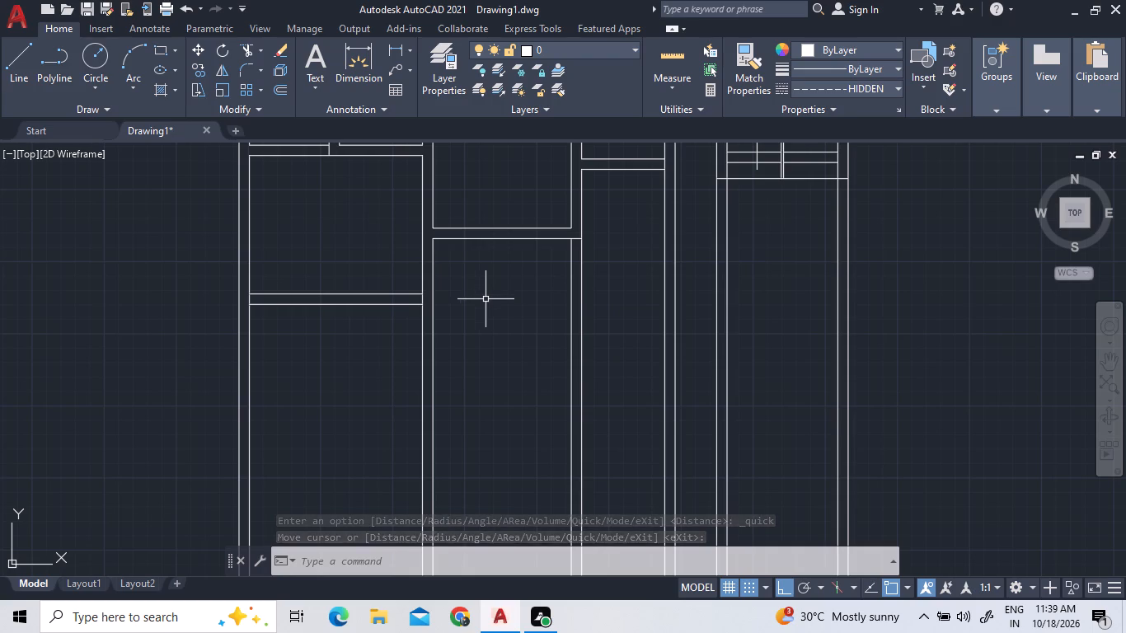
Extend both lines of the large west room's new south wall east to the far line of its east wall.
scroll(360, 332, down, 1)
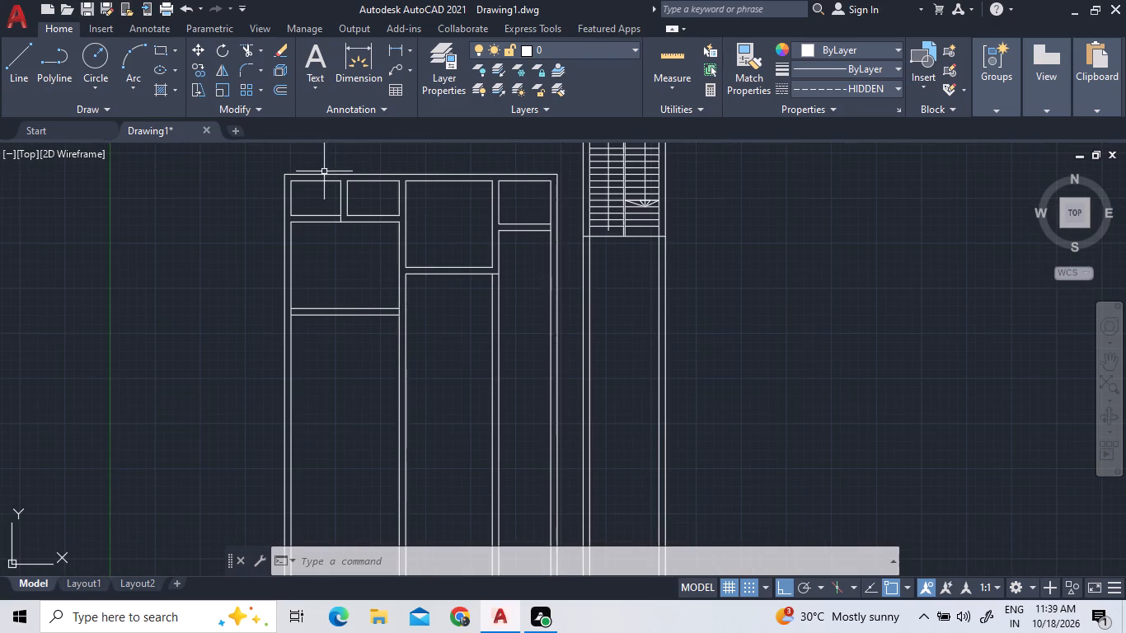
scroll(331, 186, up, 2)
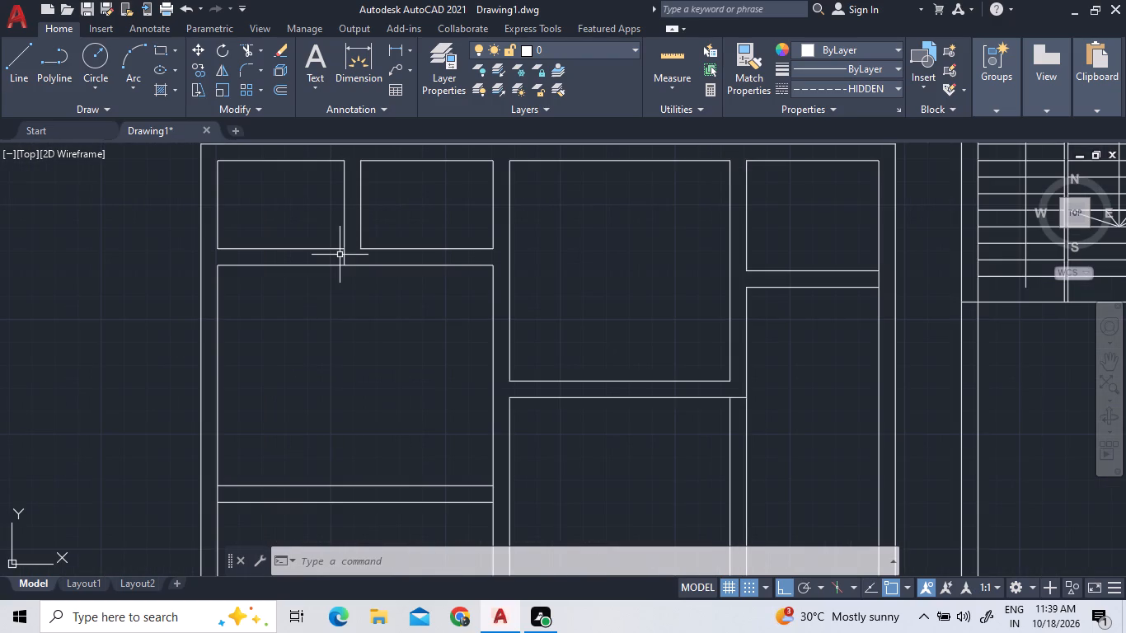
scroll(368, 290, down, 1)
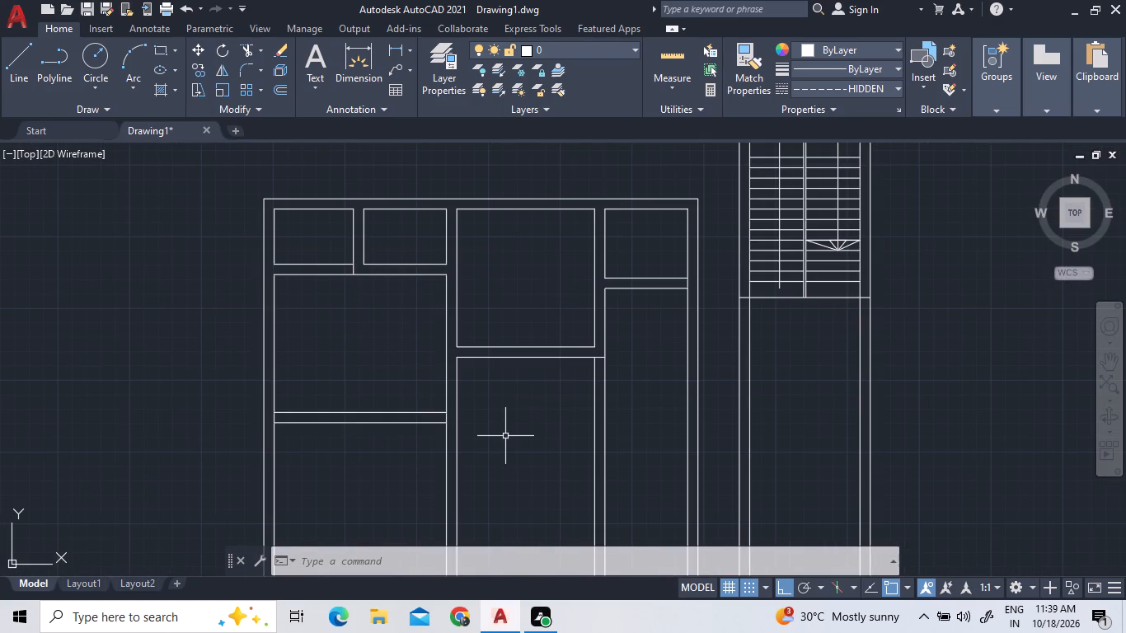
scroll(494, 453, up, 1)
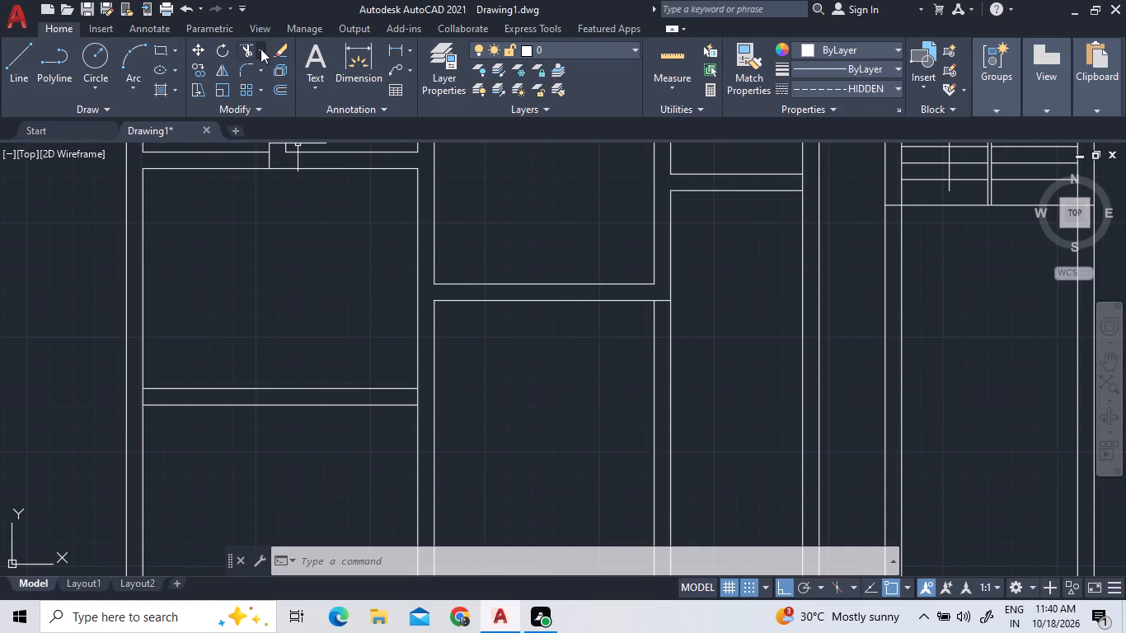
click(257, 49)
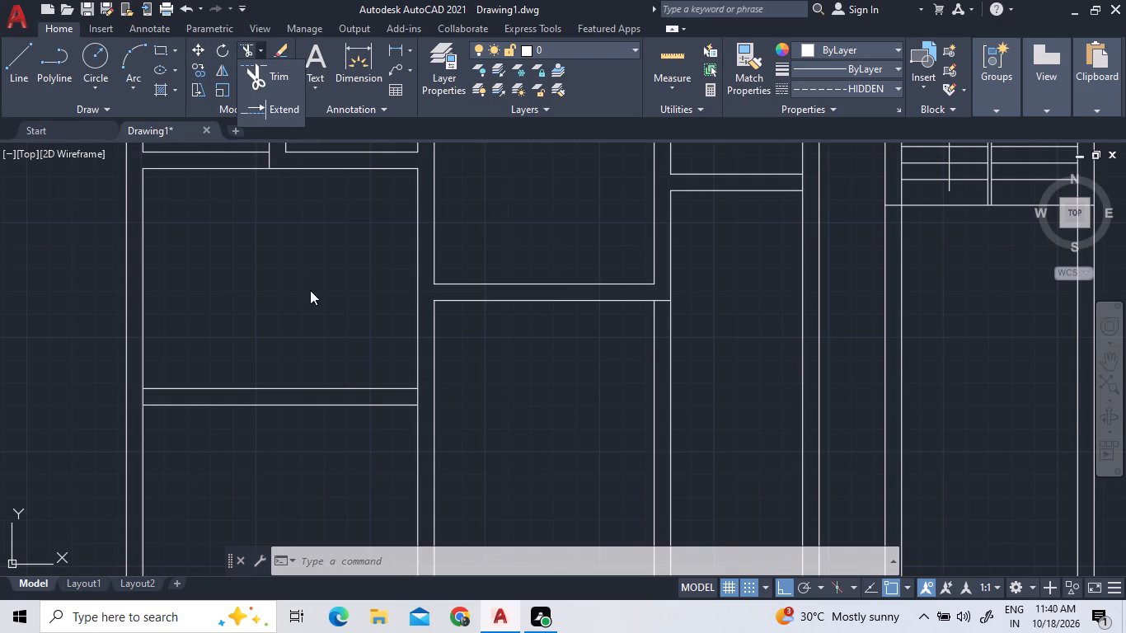
click(288, 98)
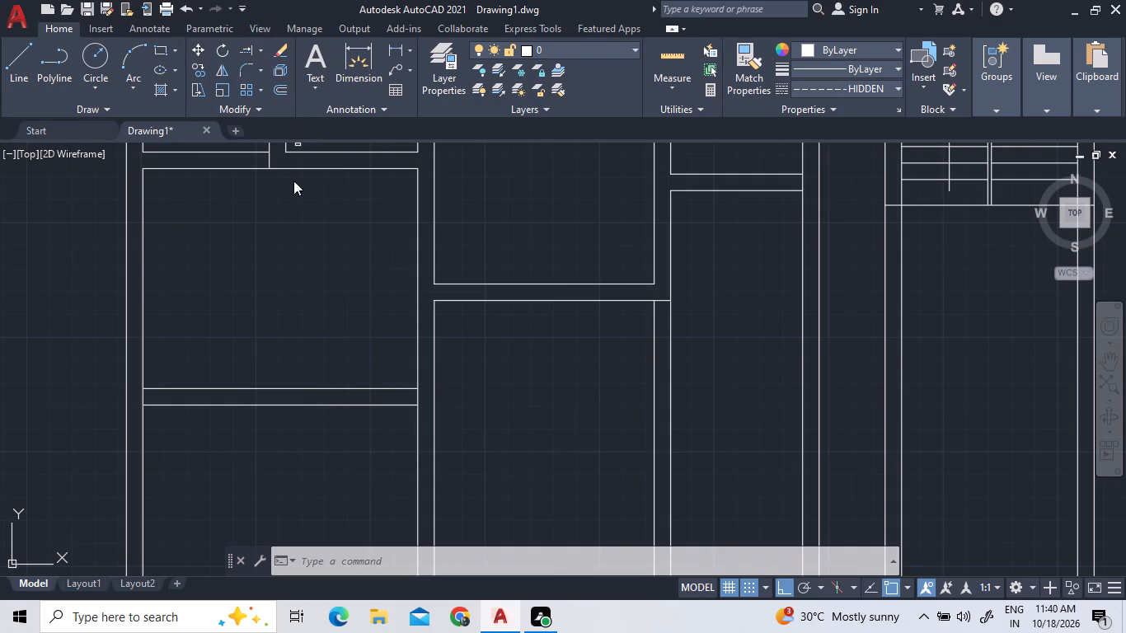
double_click(393, 406)
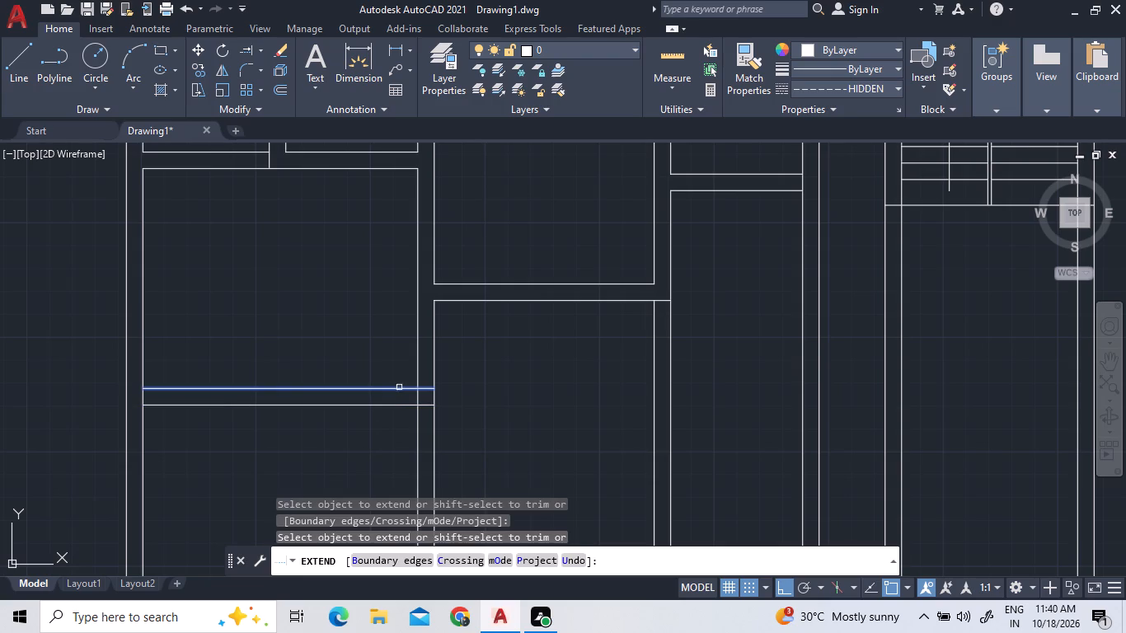
double_click(399, 387)
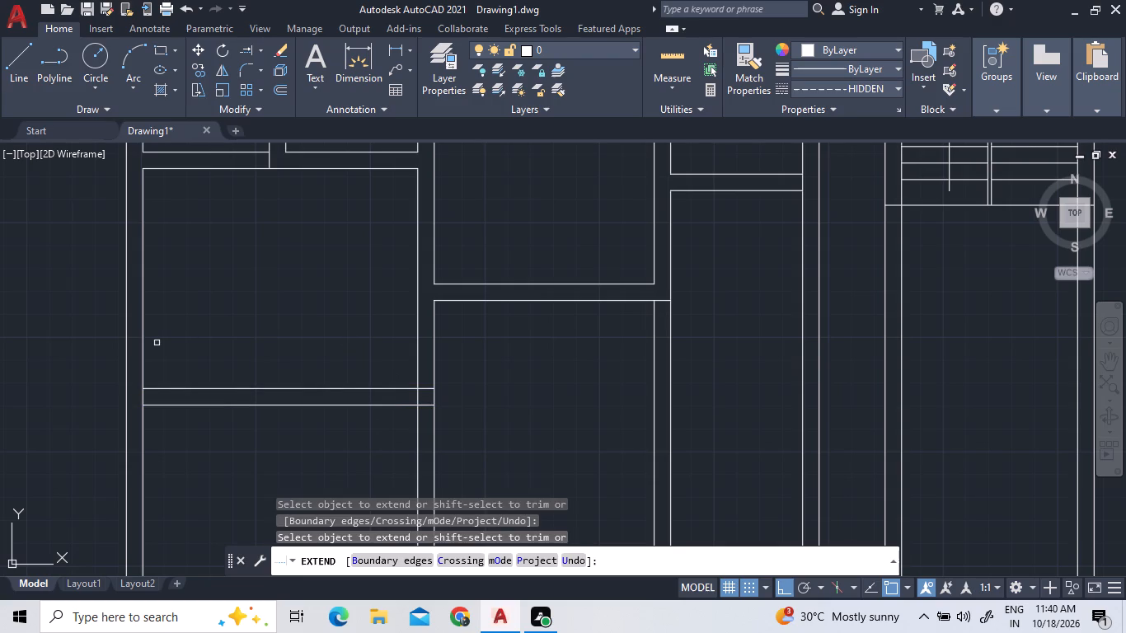
right_click(176, 332)
click(183, 335)
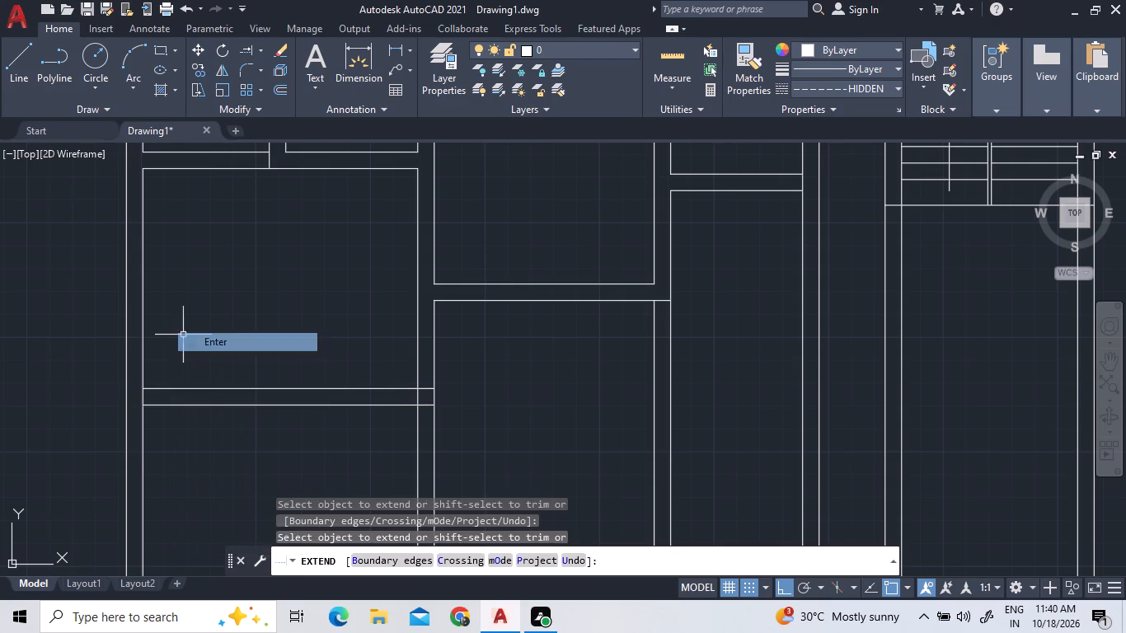
Trim the large west room's inner east and west wall lines between the two lines of the new south wall.
double_click(262, 54)
click(261, 50)
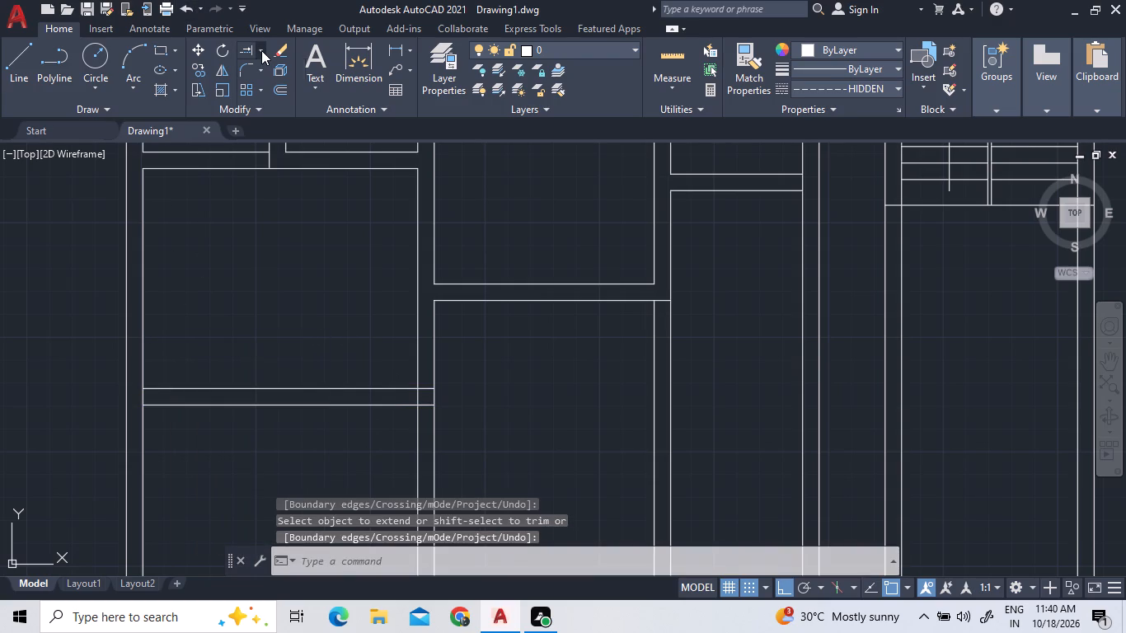
click(262, 76)
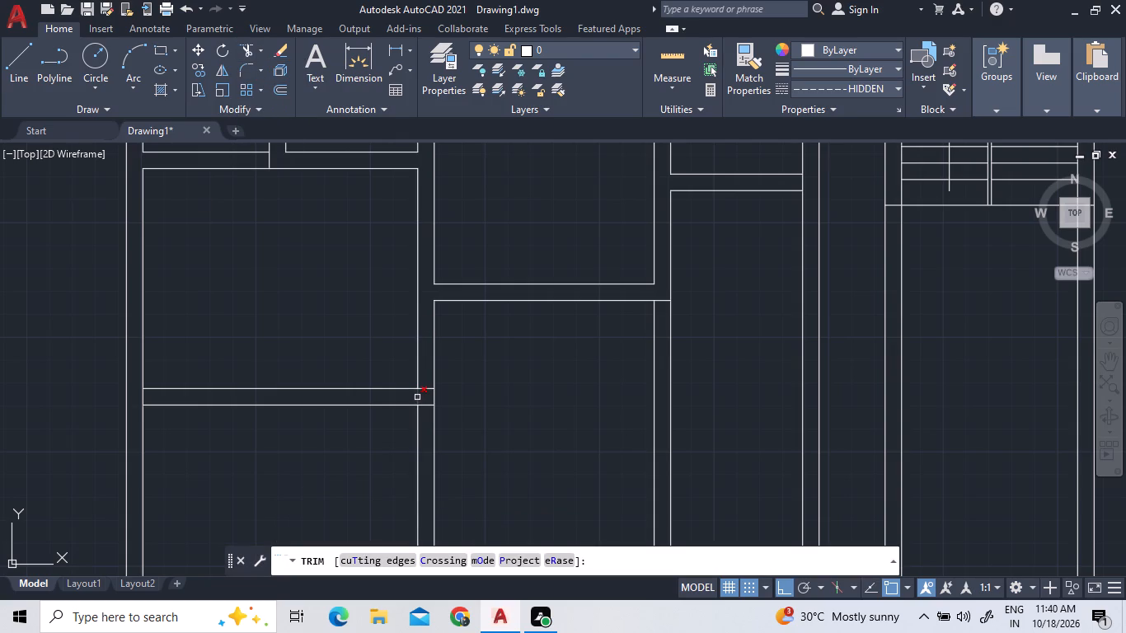
double_click(417, 397)
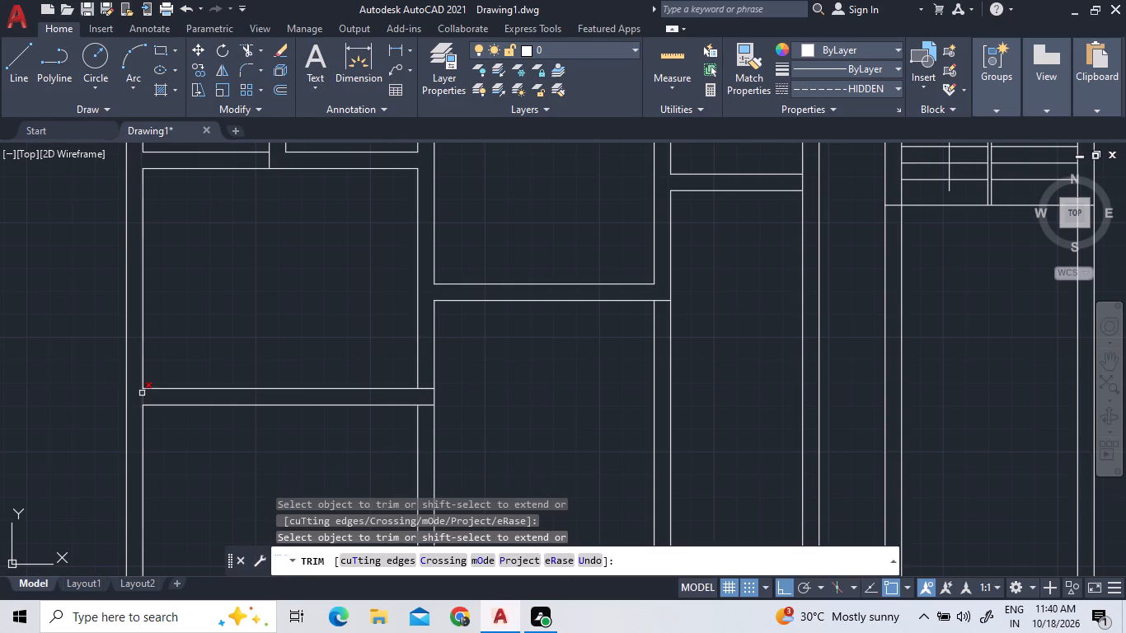
double_click(142, 393)
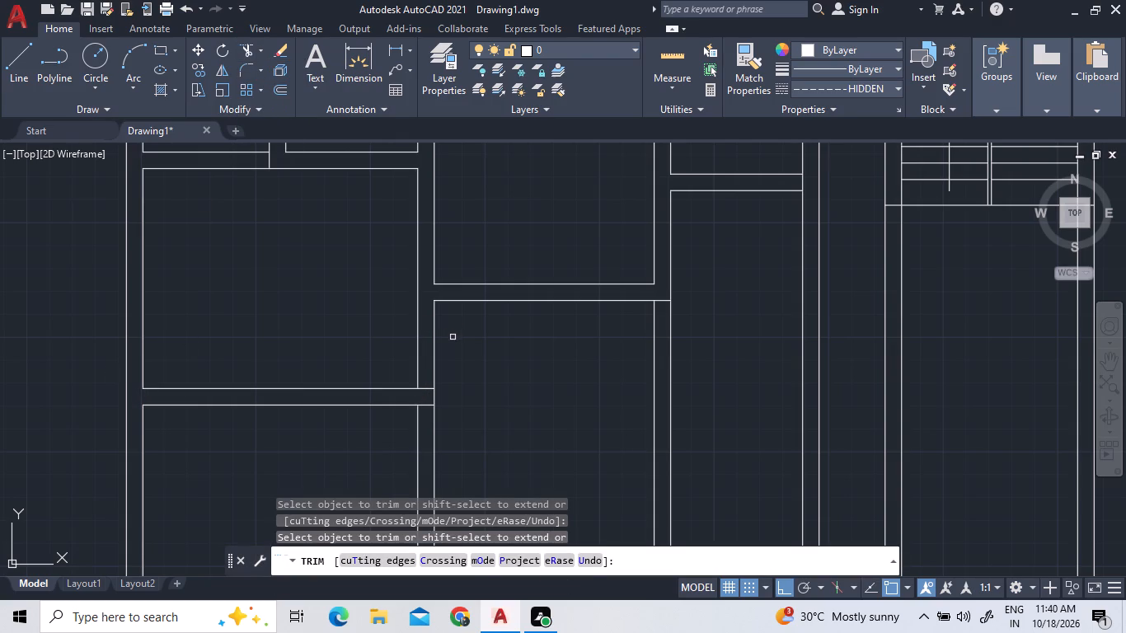
right_click(457, 340)
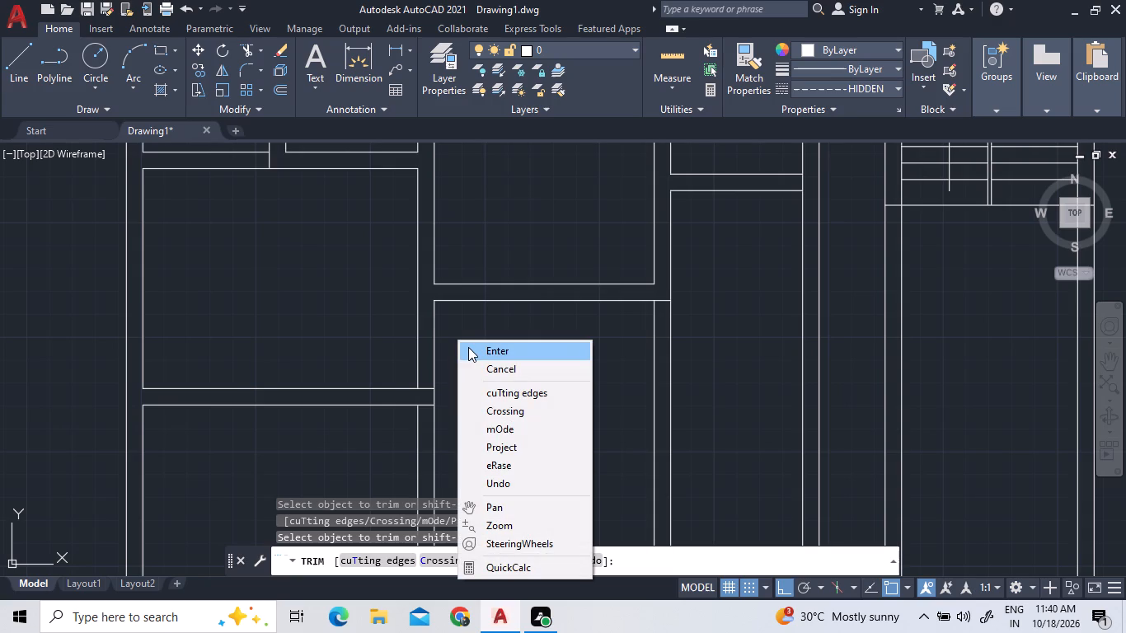
double_click(468, 347)
click(468, 349)
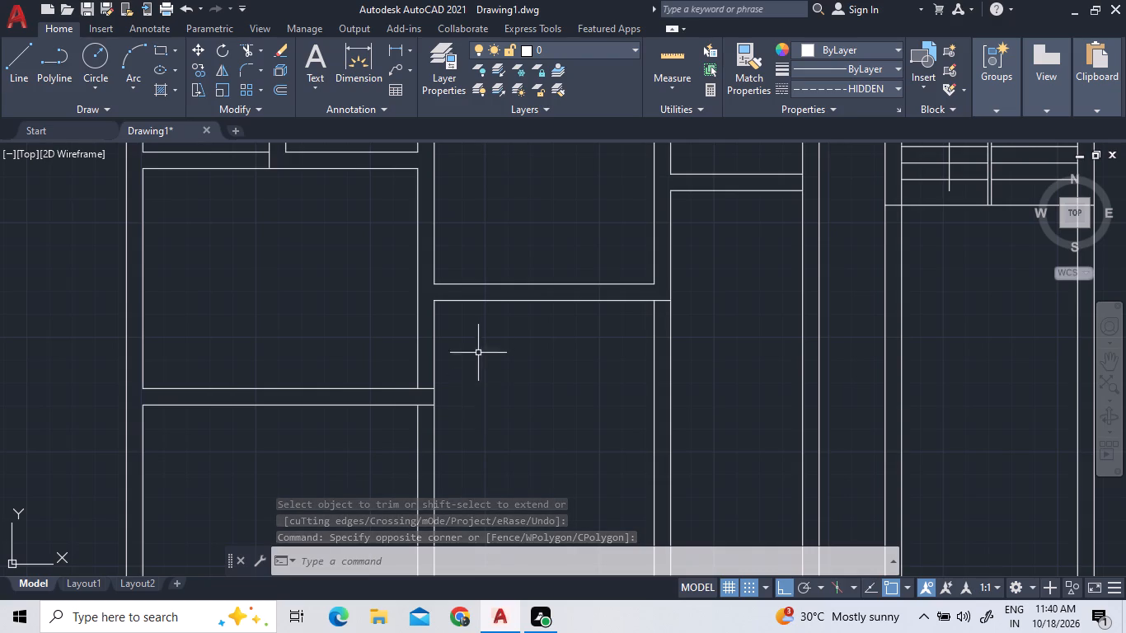
Trim both new south wall lines where they cross the thickness of the large west room's east wall.
scroll(481, 342, down, 1)
scroll(462, 420, down, 3)
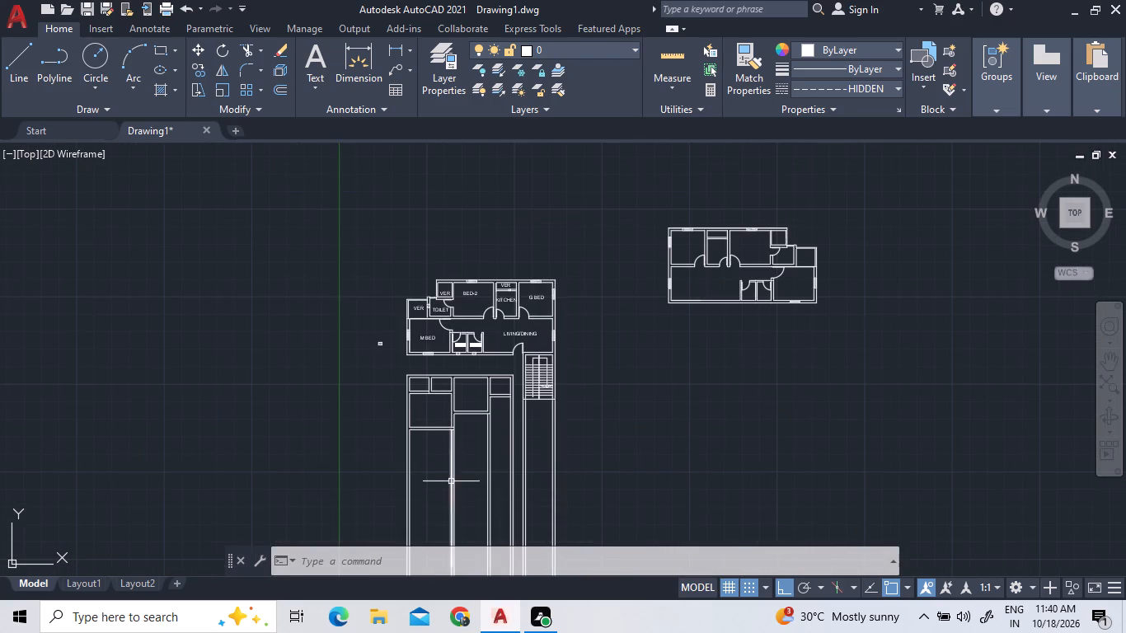
middle_drag(449, 480, 444, 414)
scroll(435, 367, up, 3)
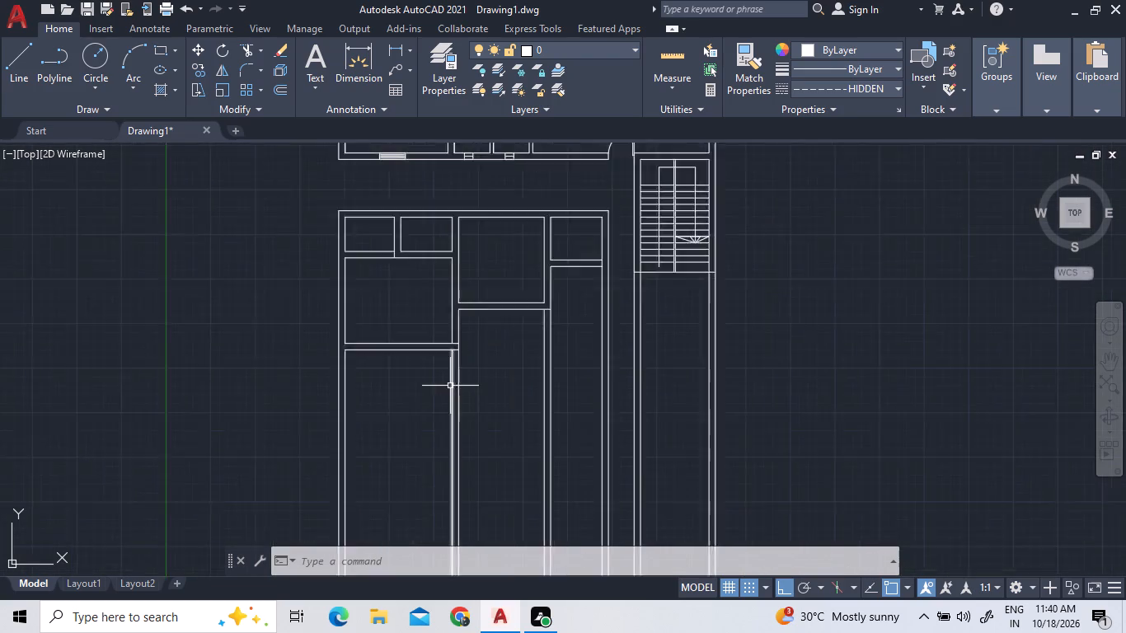
scroll(456, 336, up, 2)
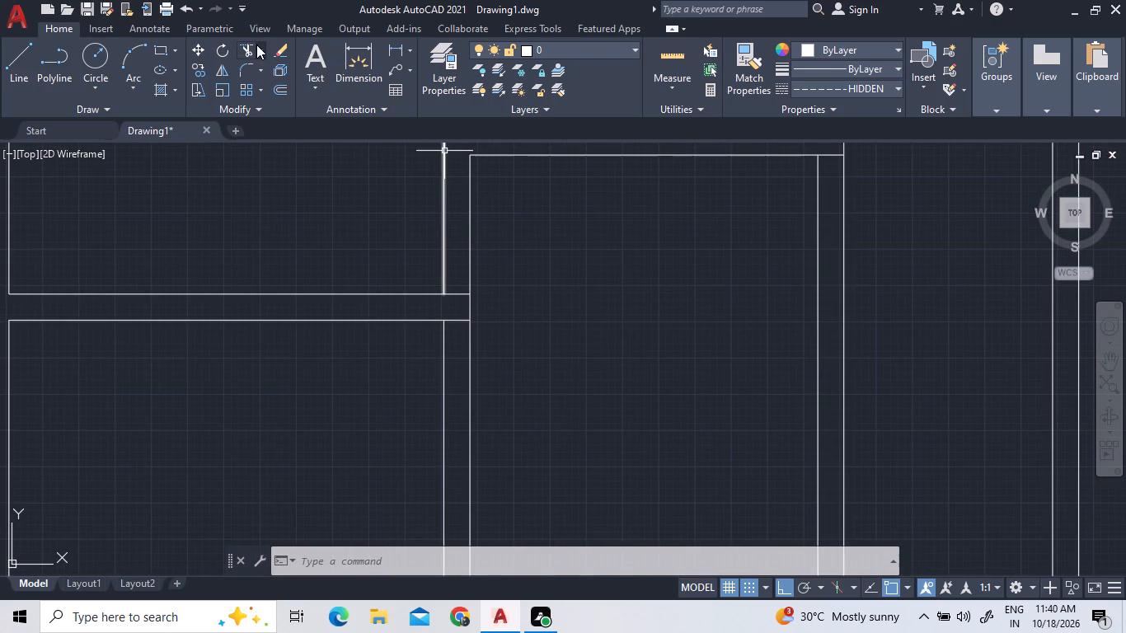
double_click(242, 54)
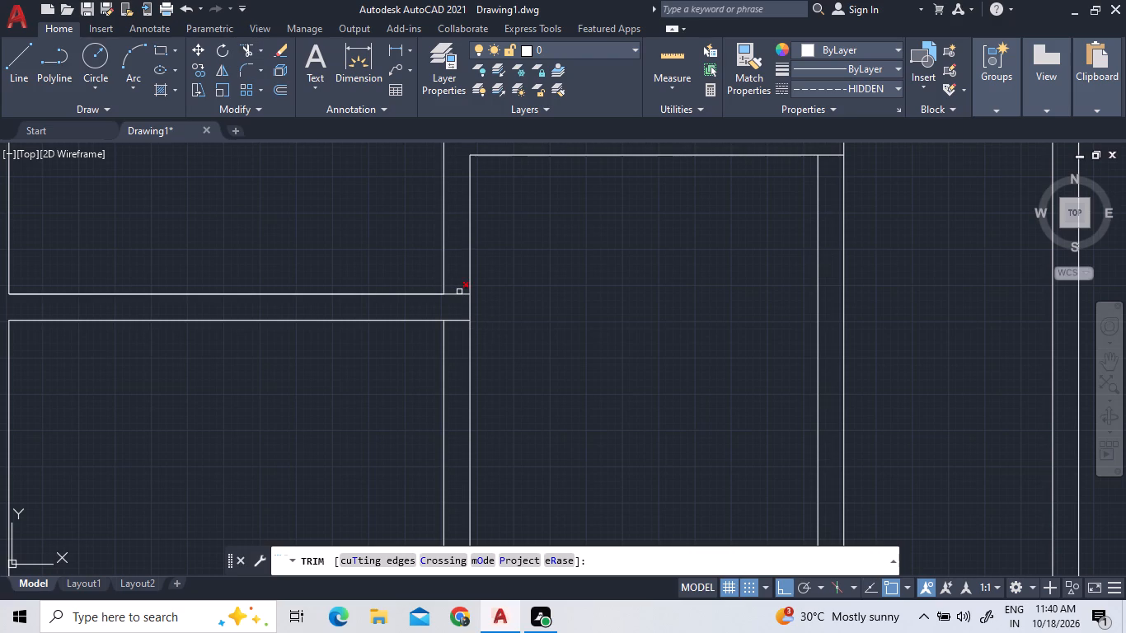
double_click(459, 292)
double_click(460, 321)
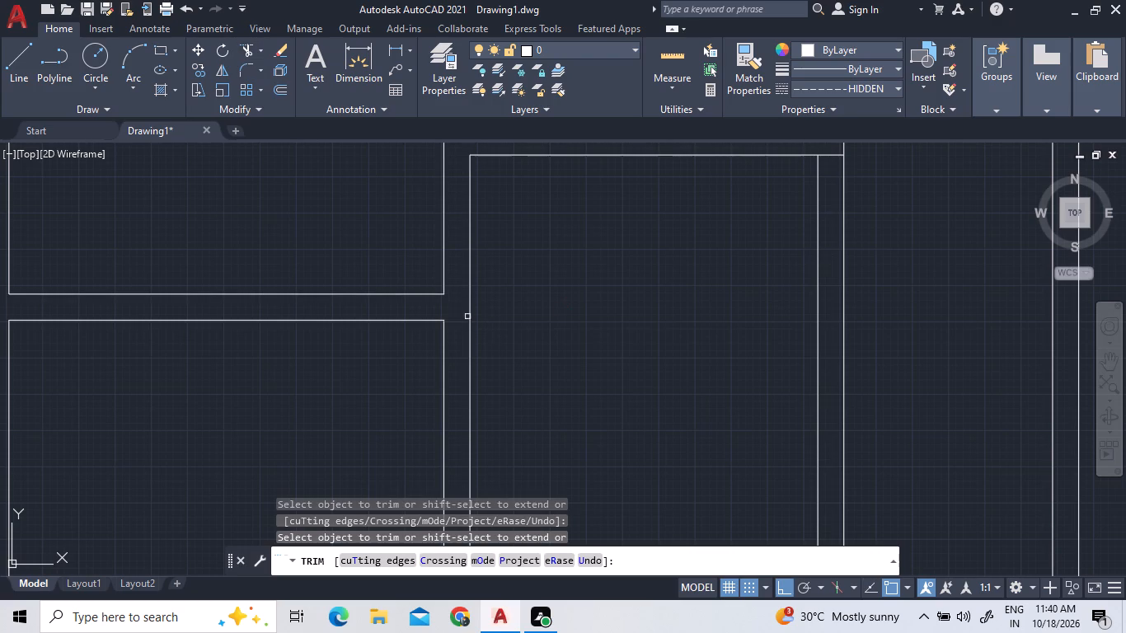
Trim the middle room's lower cross-wall line inside its east wall, and that wall's west line south of the cross wall.
scroll(603, 312, down, 2)
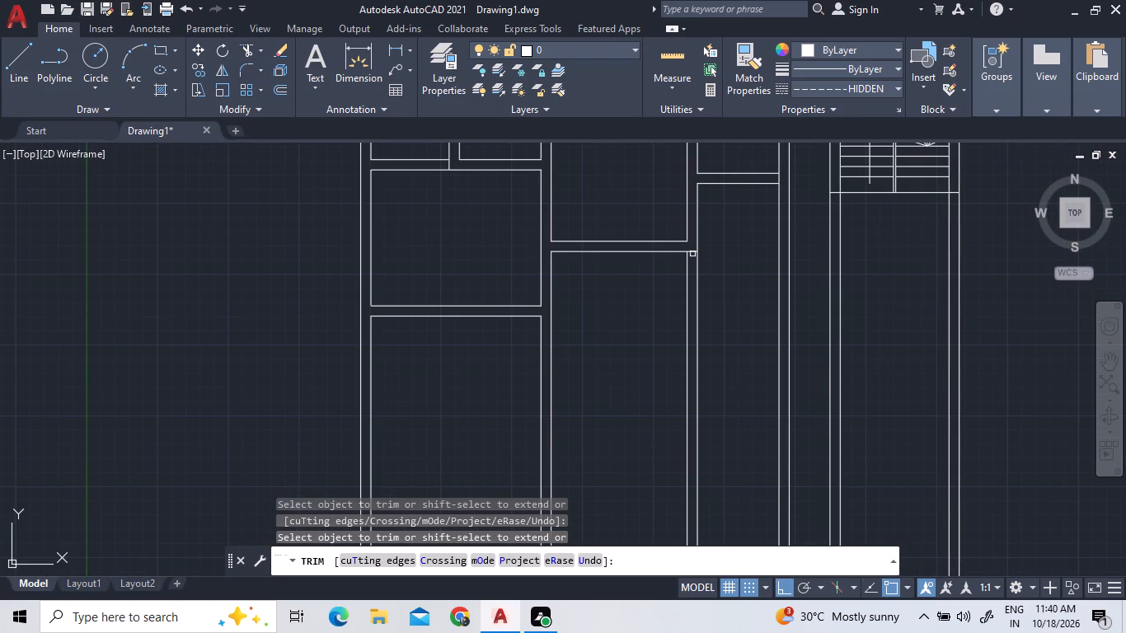
click(692, 252)
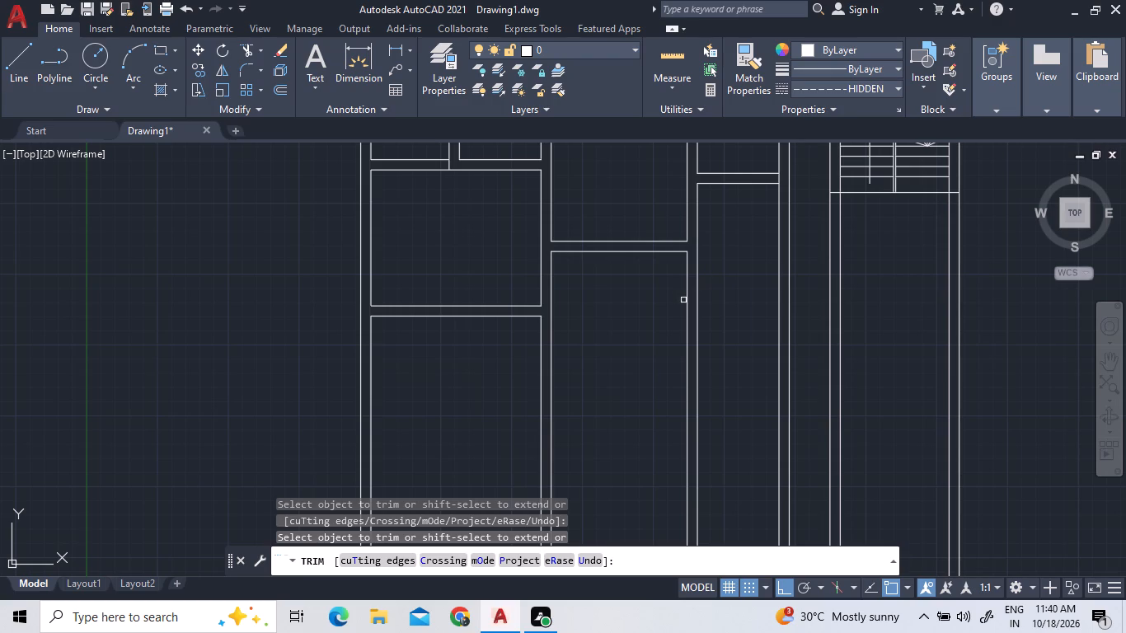
double_click(685, 300)
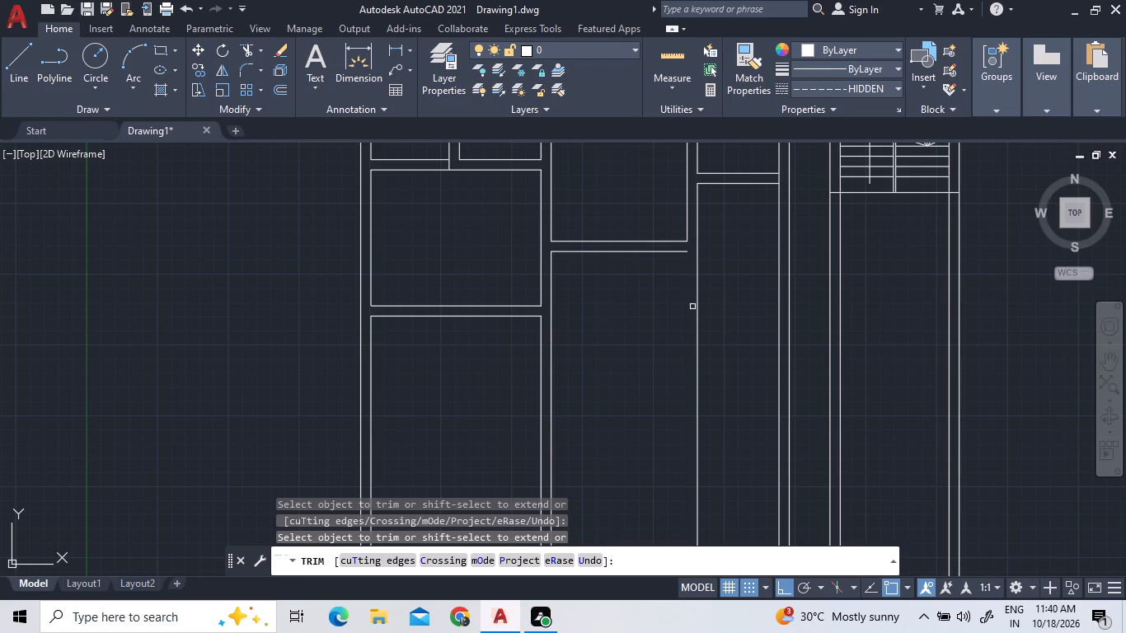
Extend the middle room's lower cross-wall line east past its east wall to the block's east wall.
click(260, 47)
click(269, 101)
triple_click(663, 253)
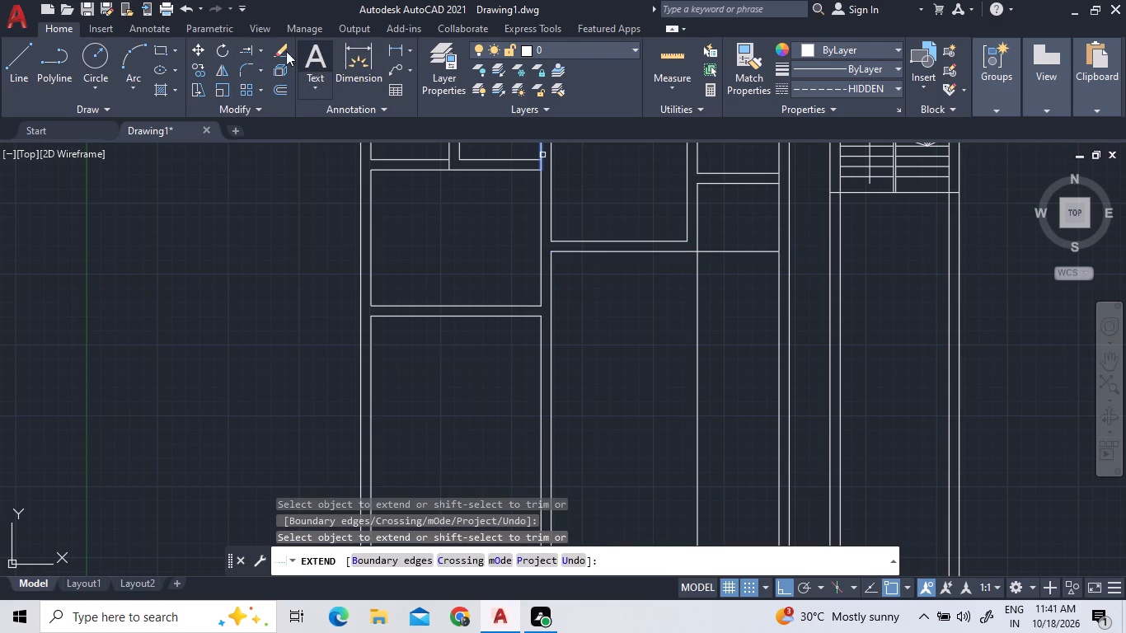
Trim the middle room's extended lower cross-wall line east of its east wall, and that wall's outer line south of the corner.
click(249, 48)
click(262, 55)
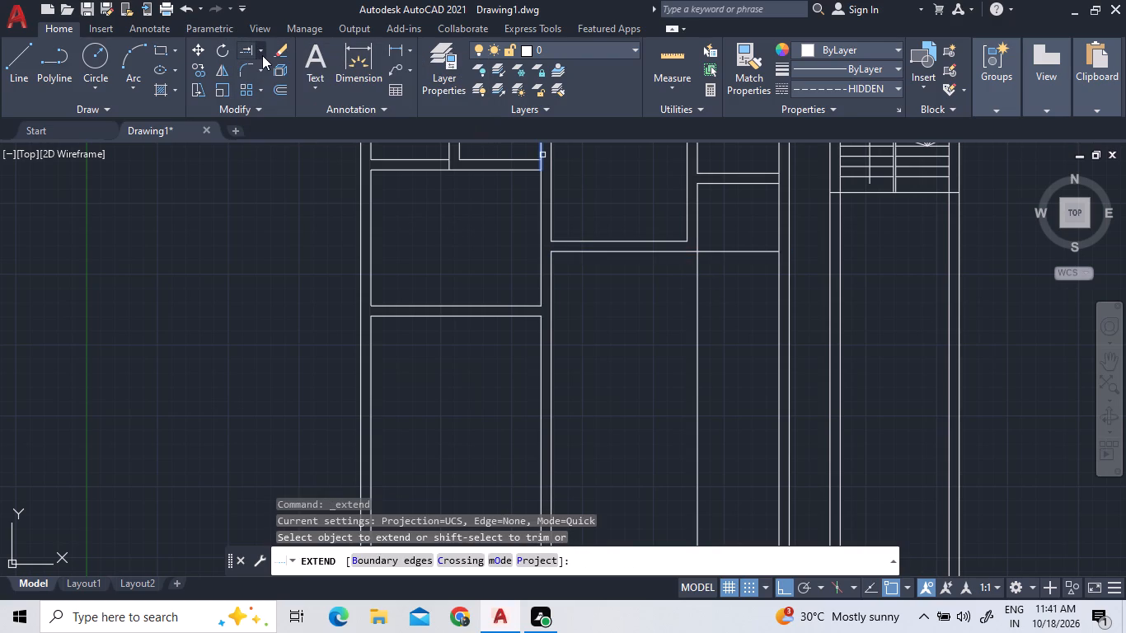
click(265, 68)
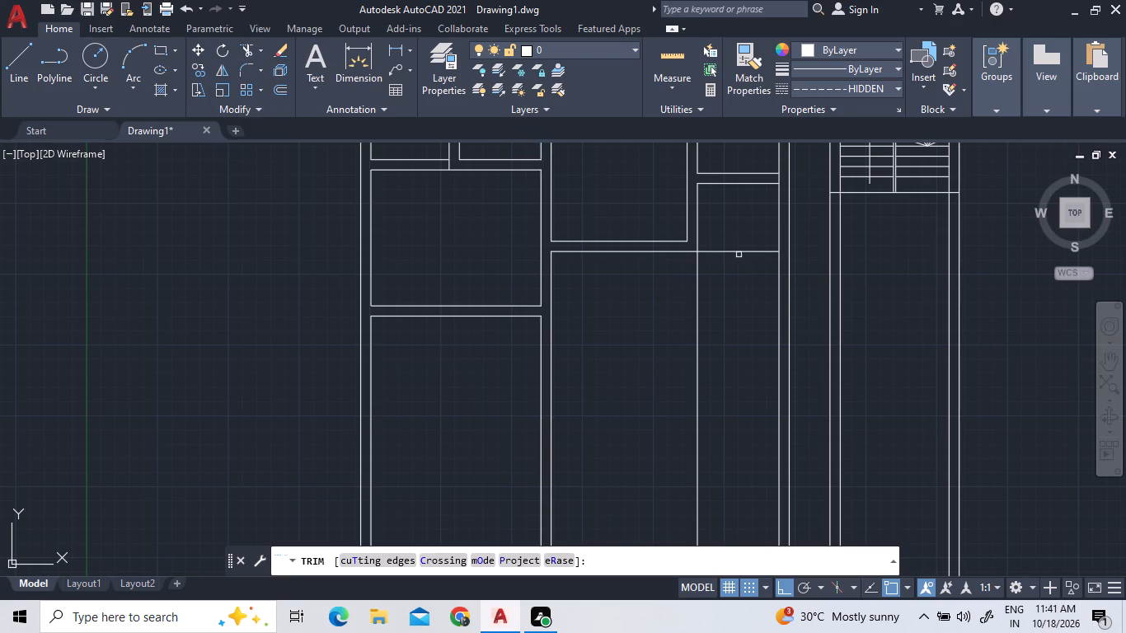
click(739, 255)
double_click(741, 242)
double_click(729, 265)
double_click(631, 331)
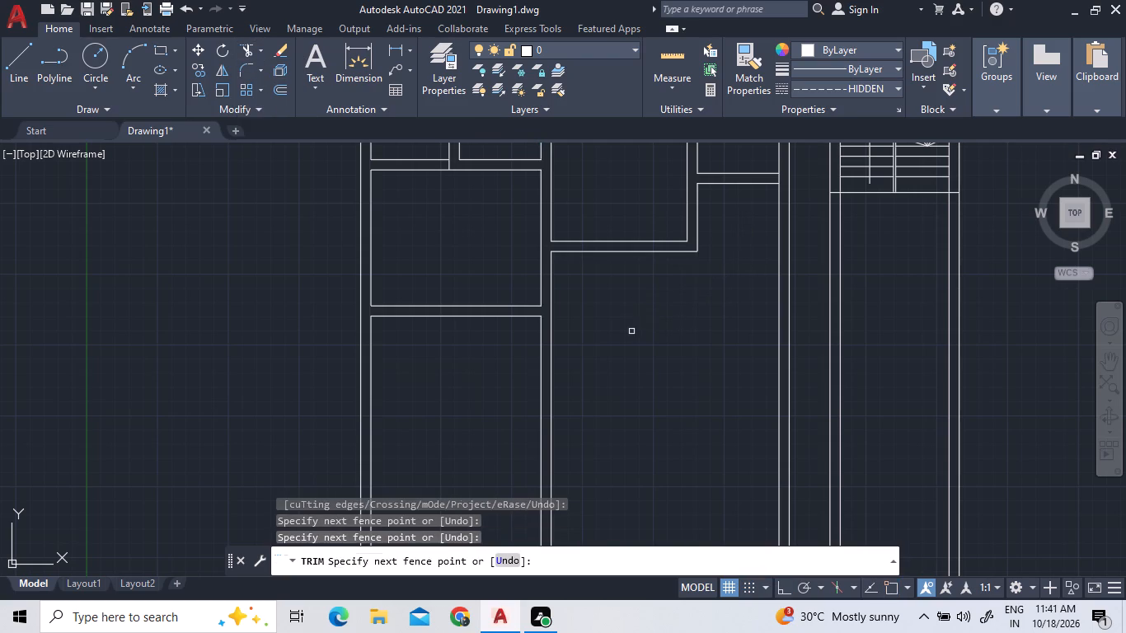
scroll(378, 234, down, 1)
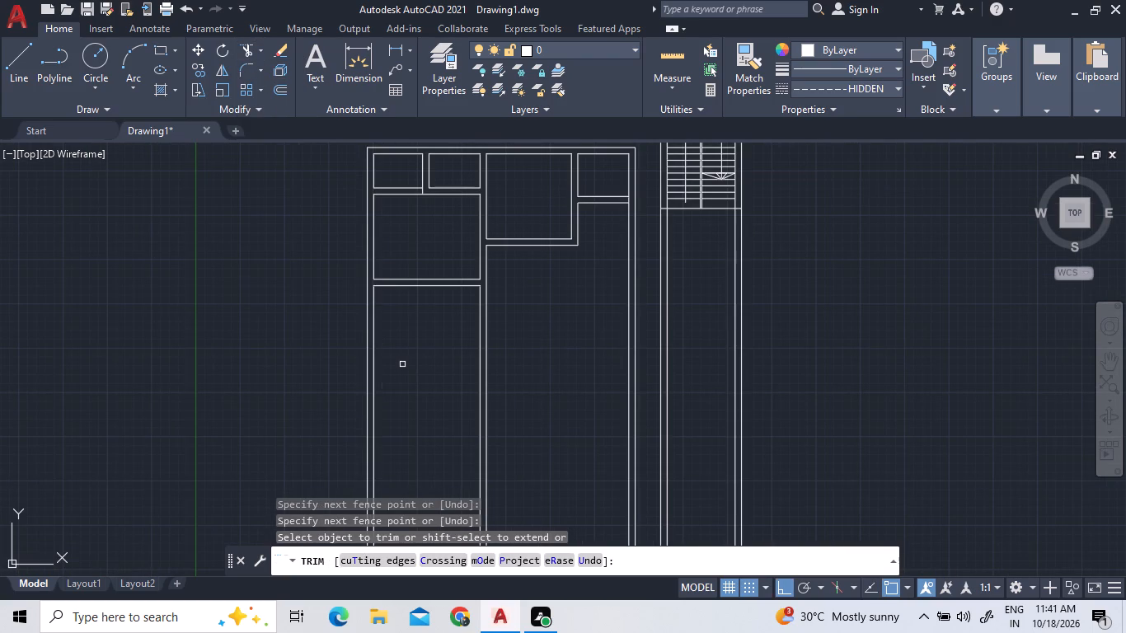
click(404, 363)
click(435, 324)
right_click(117, 229)
click(138, 237)
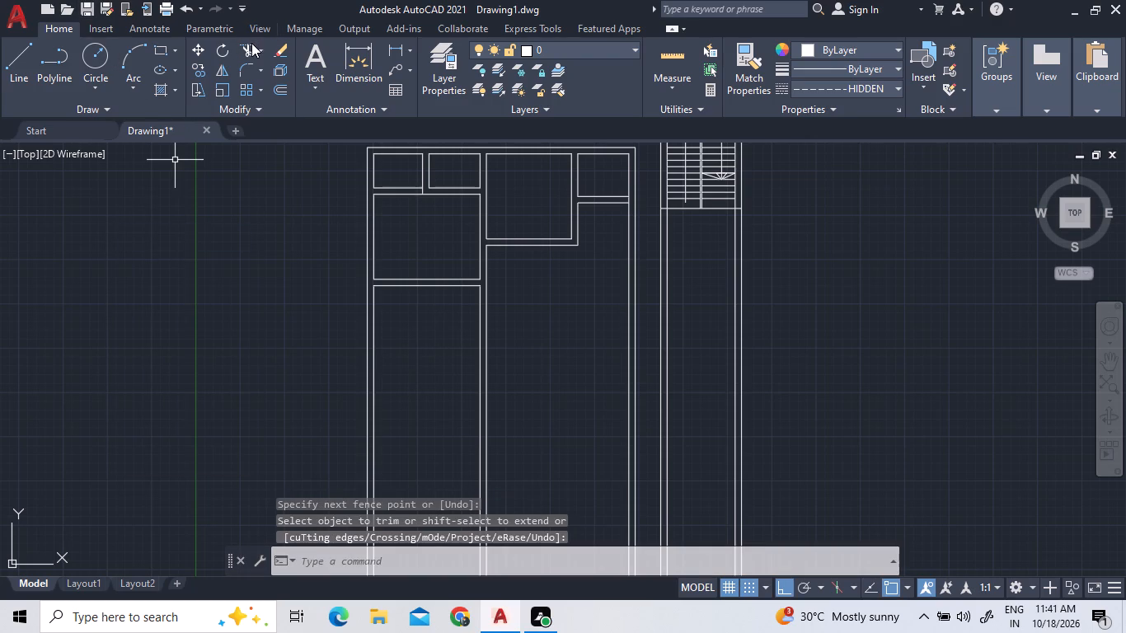
Offset the lower line of the west room's south wall 10' south between the west block's side walls.
click(286, 87)
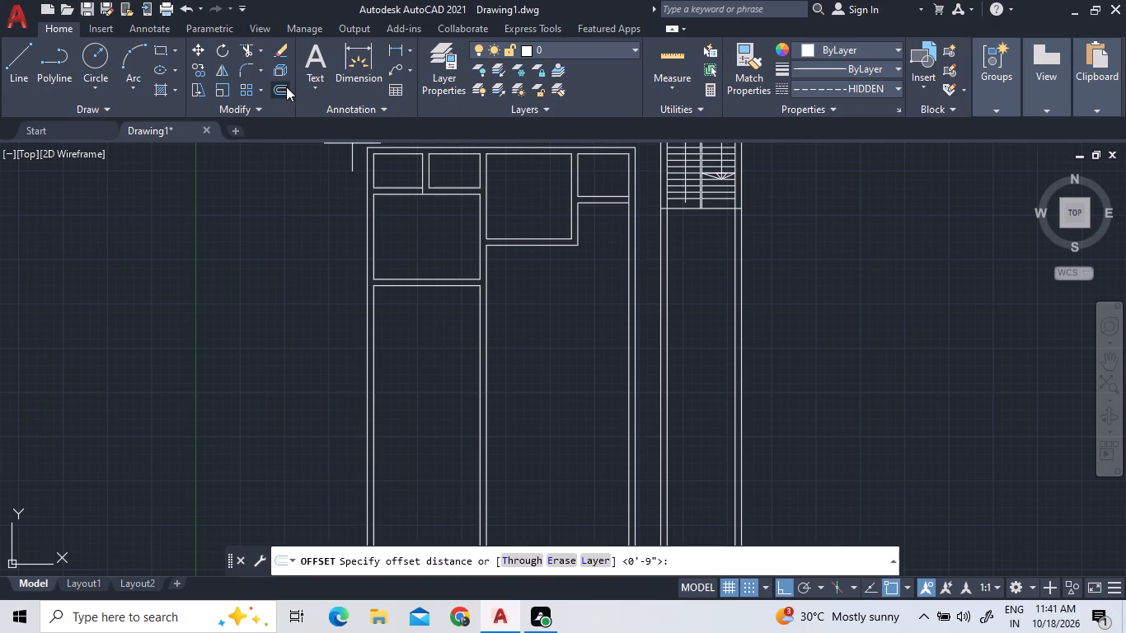
text(10')
key(Return)
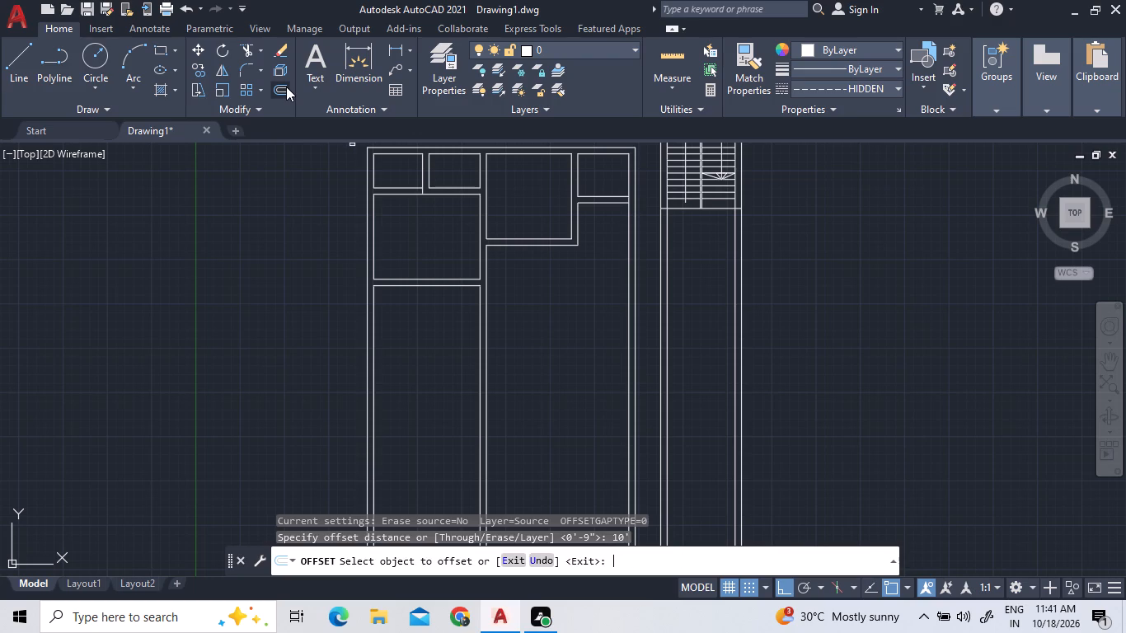
double_click(425, 285)
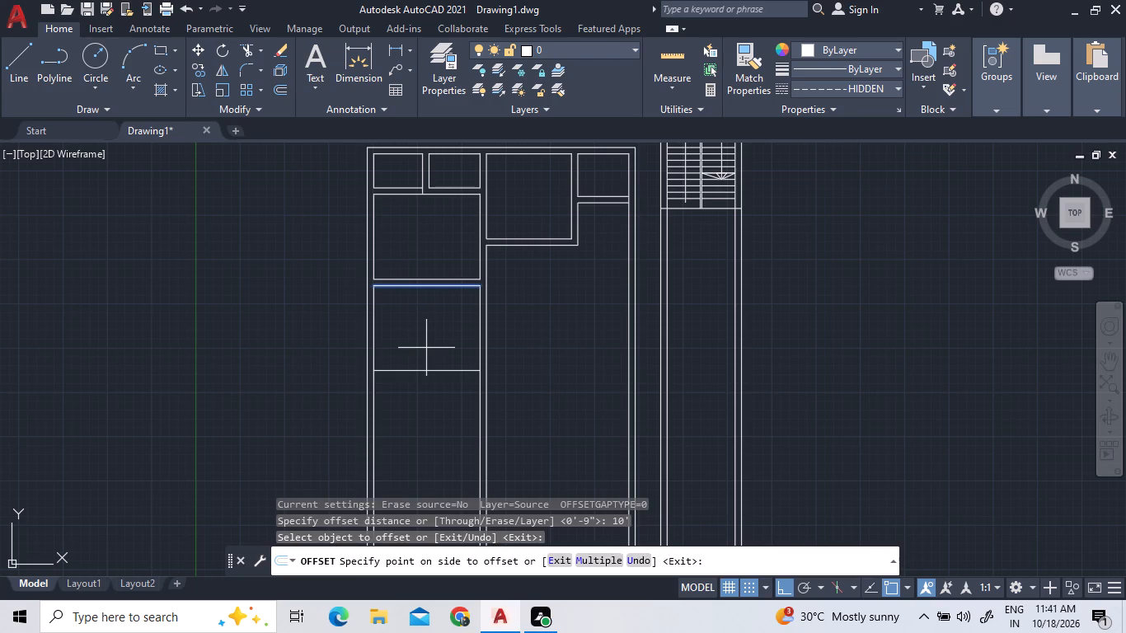
click(426, 348)
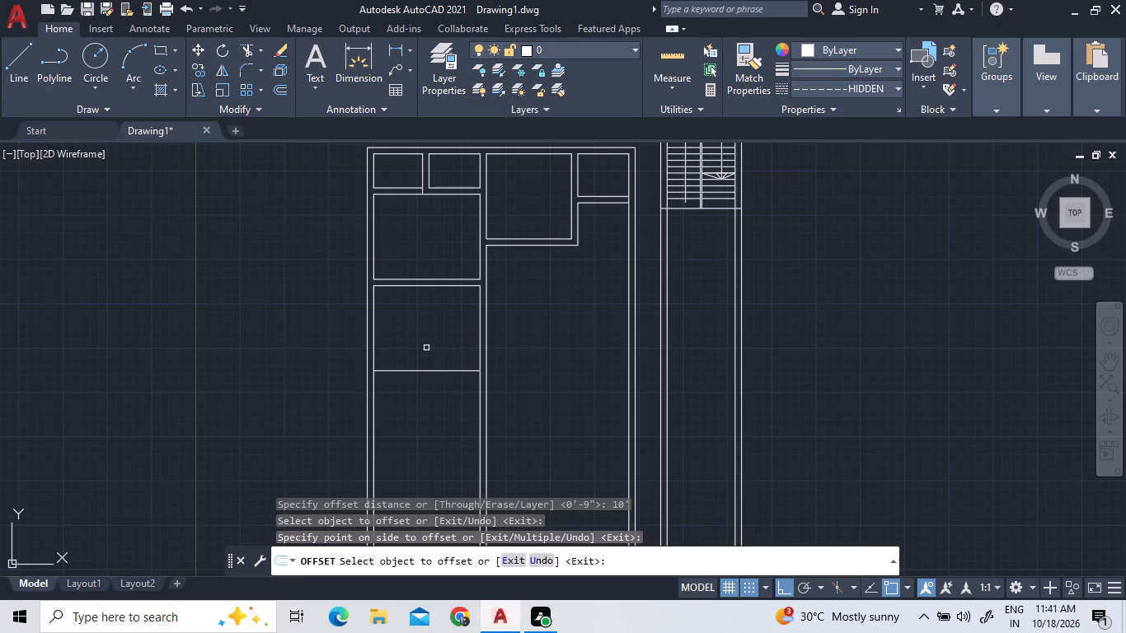
Offset the new west cross-wall line by 9" to its north and to its south.
click(284, 92)
text(9")
key(Return)
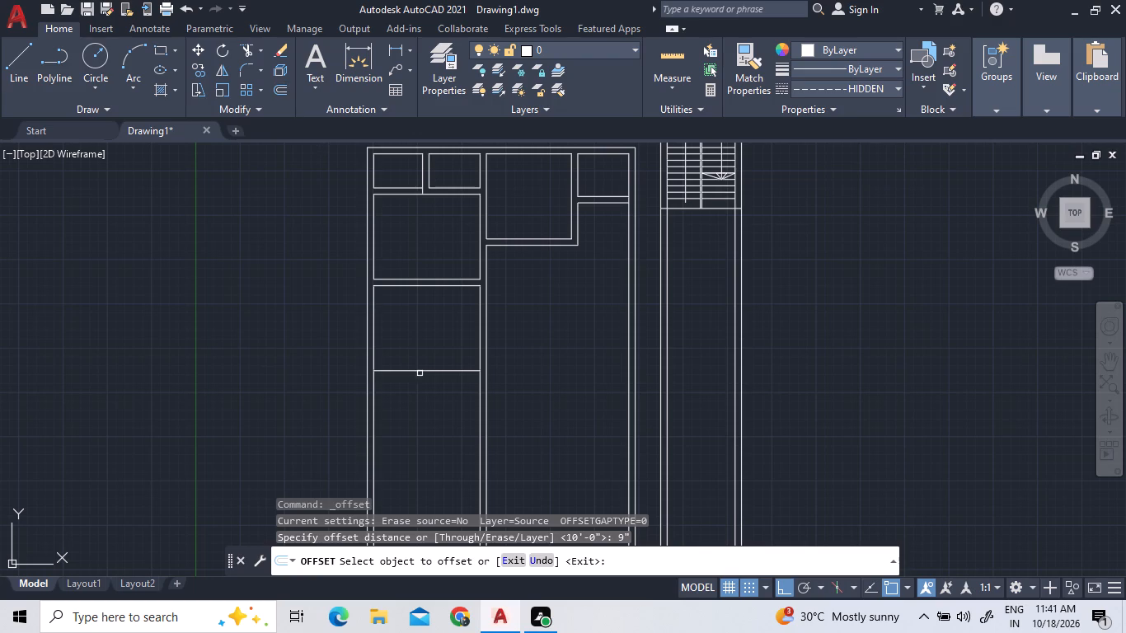
triple_click(420, 370)
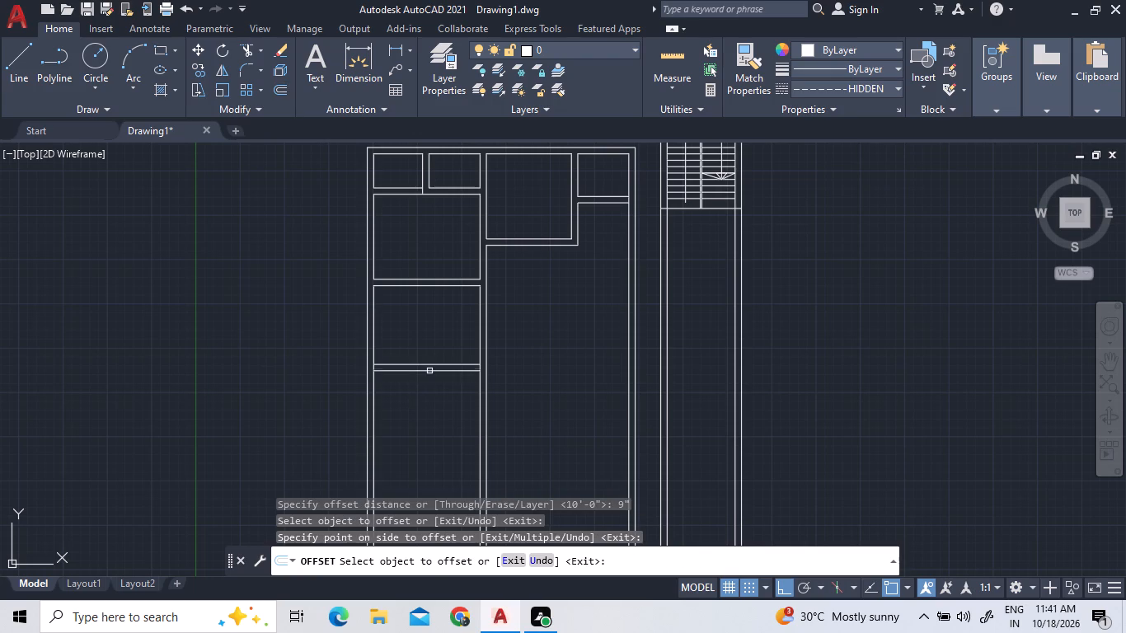
click(431, 371)
click(432, 388)
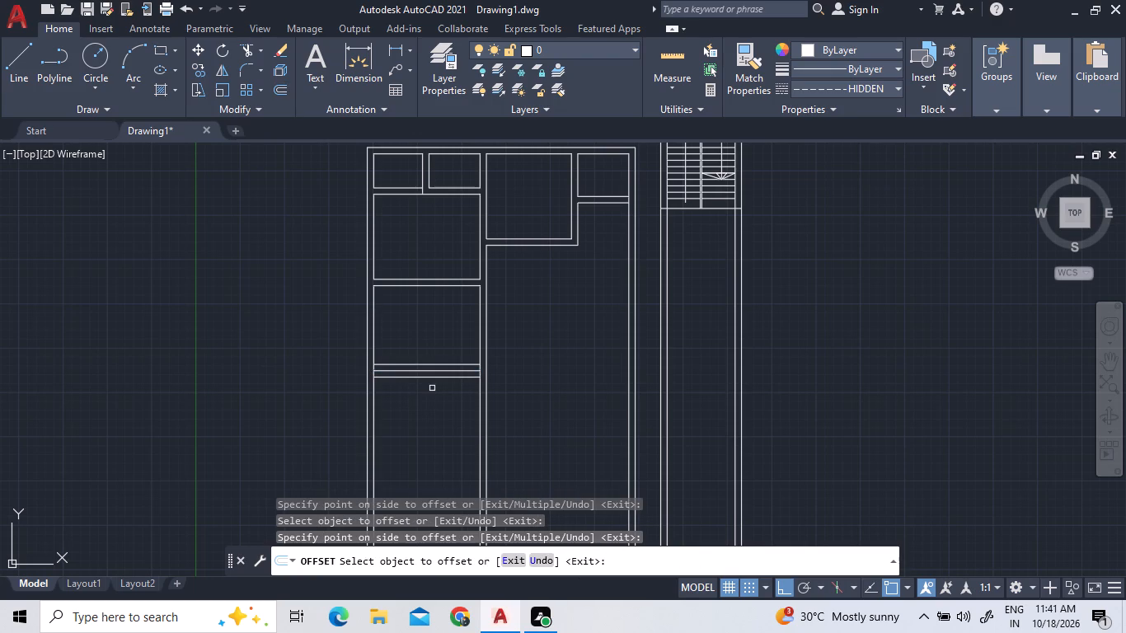
right_click(429, 348)
click(432, 354)
Select the extra offset line on the north side of the new west cross wall.
click(426, 364)
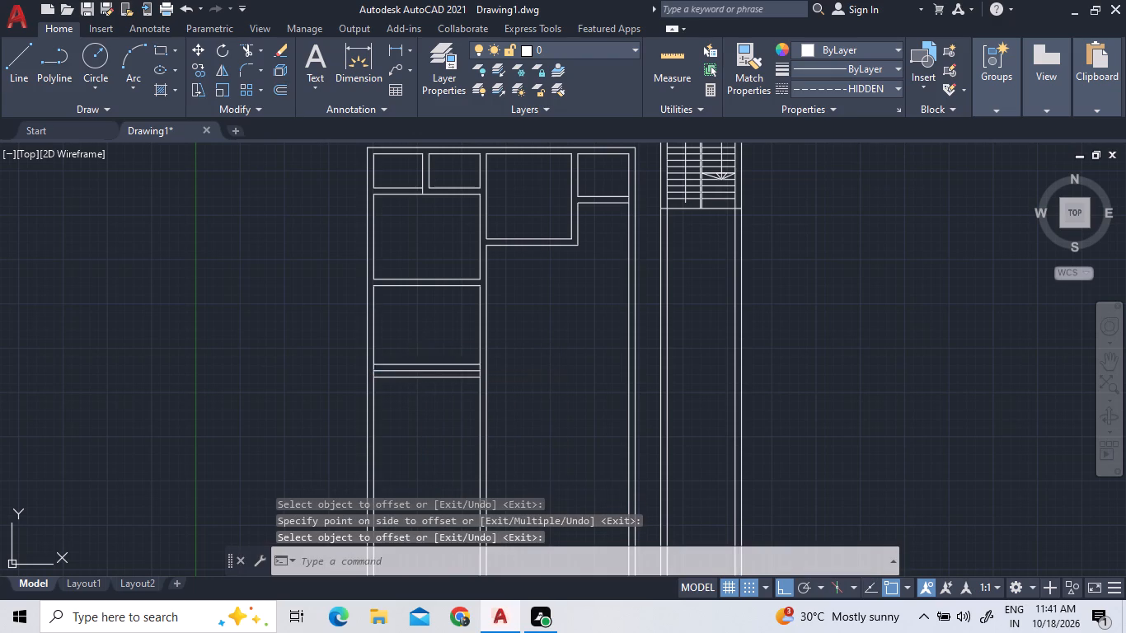
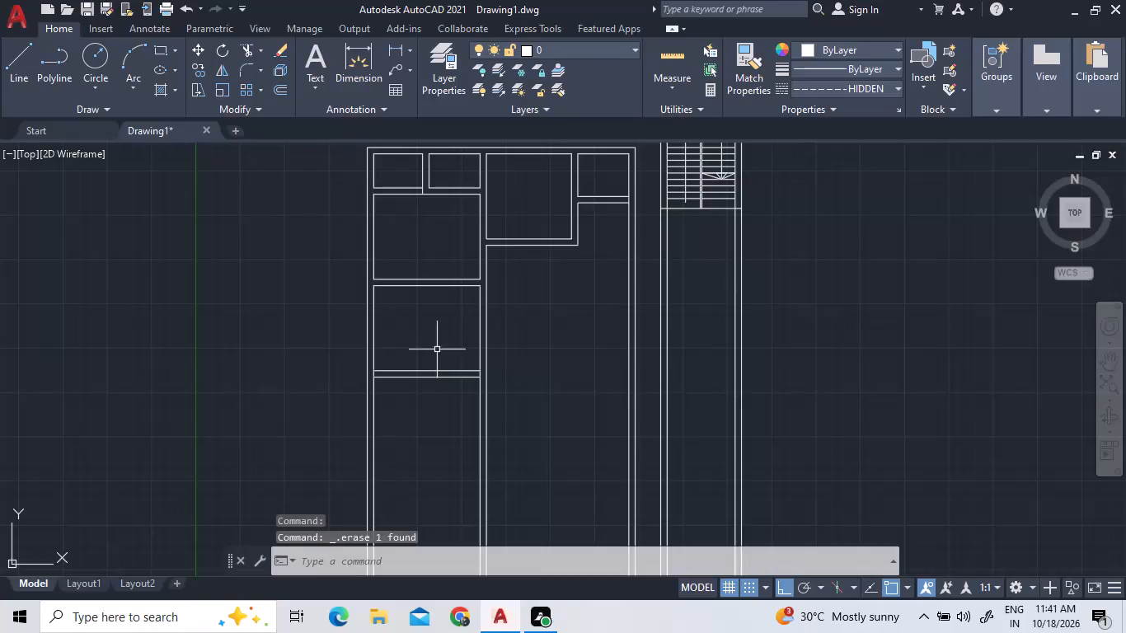
Offset the lower line of the west block's new cross wall by 4' to the south.
scroll(437, 348, down, 1)
scroll(443, 424, up, 2)
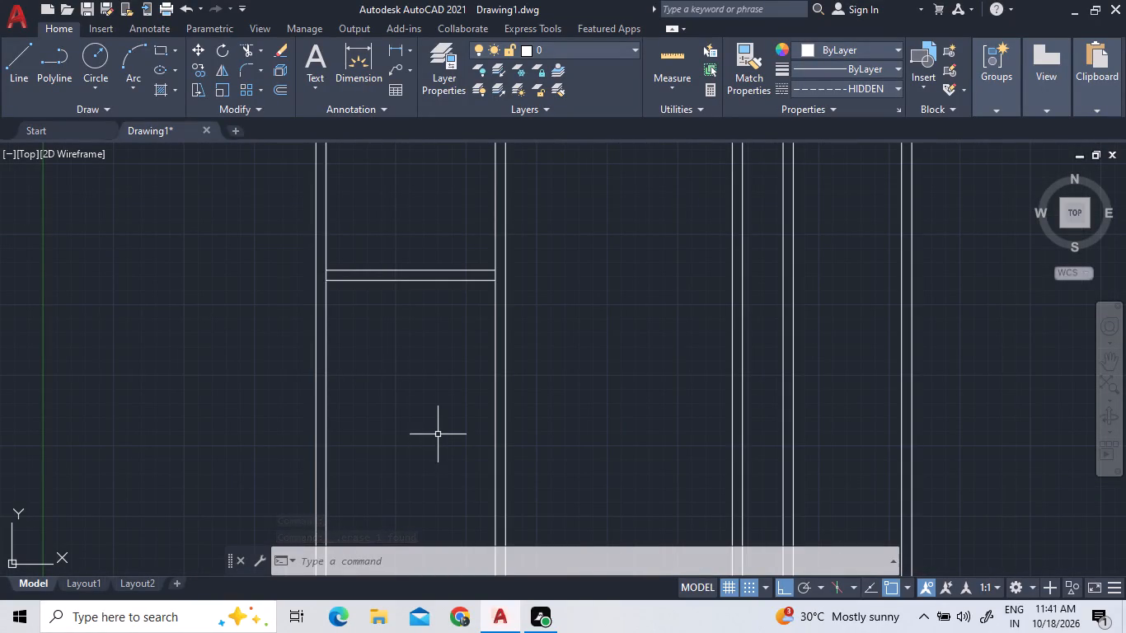
scroll(433, 430, down, 1)
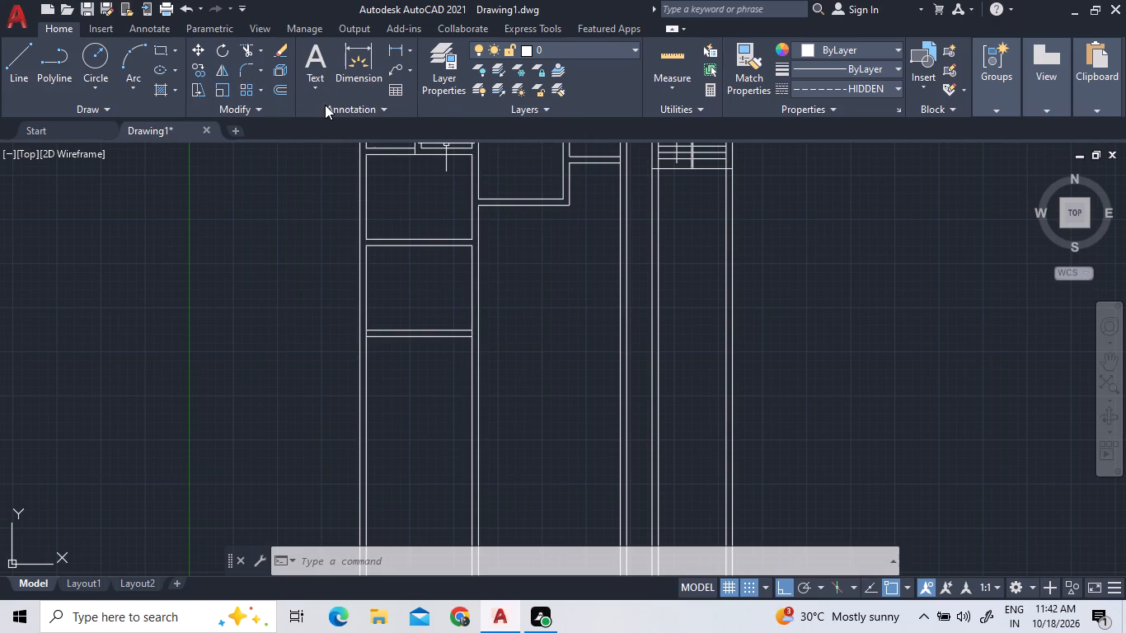
click(283, 89)
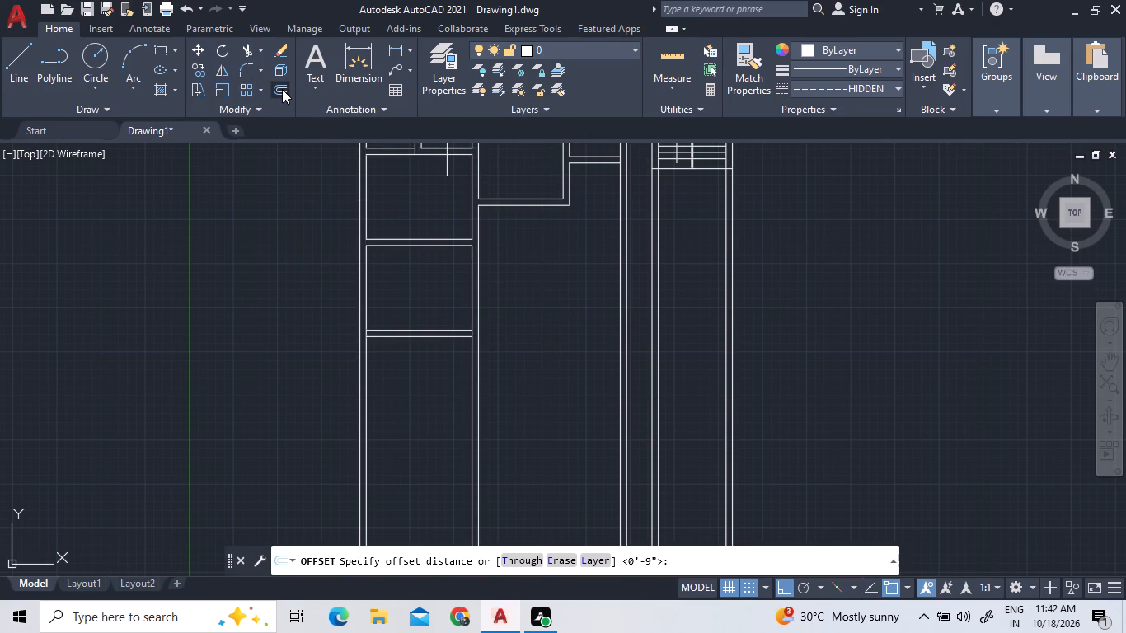
text(4')
key(Return)
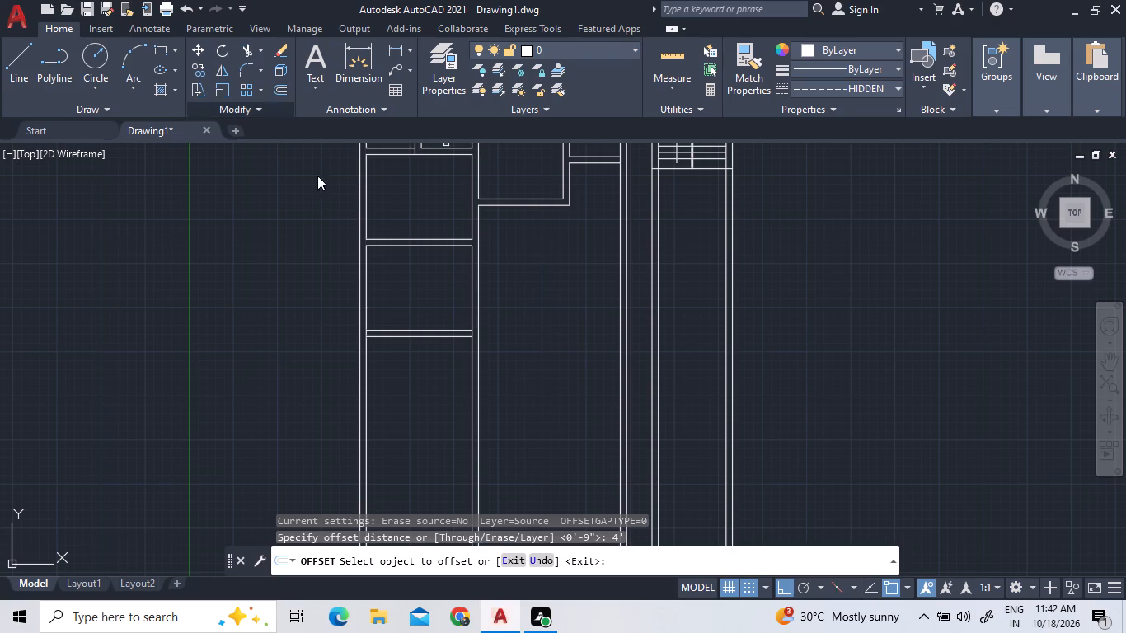
click(456, 335)
double_click(459, 385)
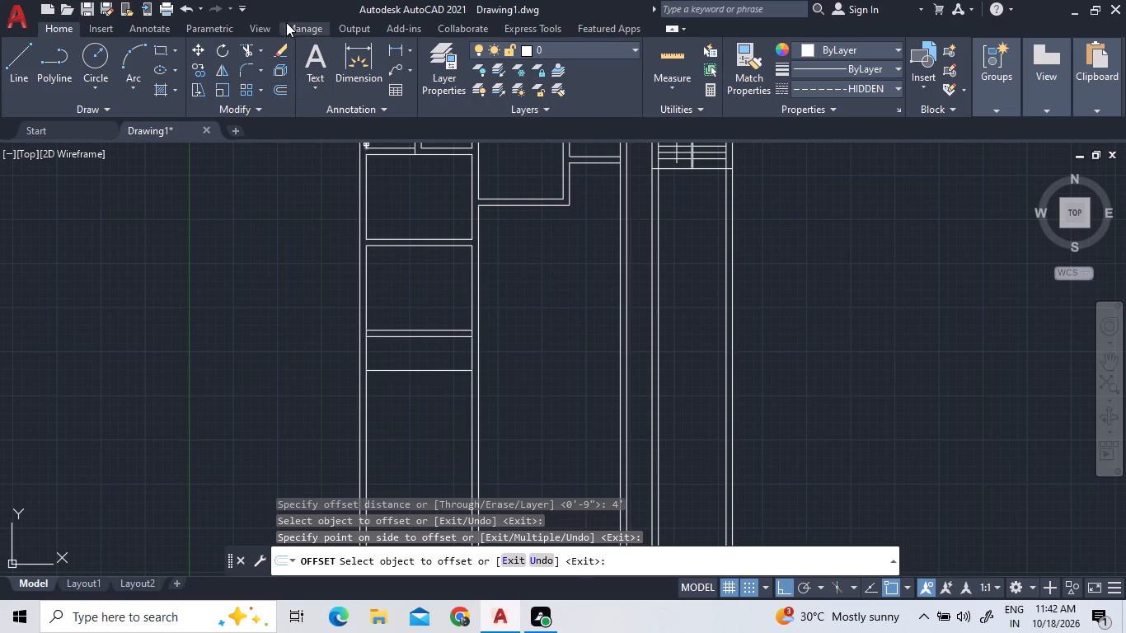
Offset the newly added cross line by 9" to the south to form the next cross wall.
click(283, 87)
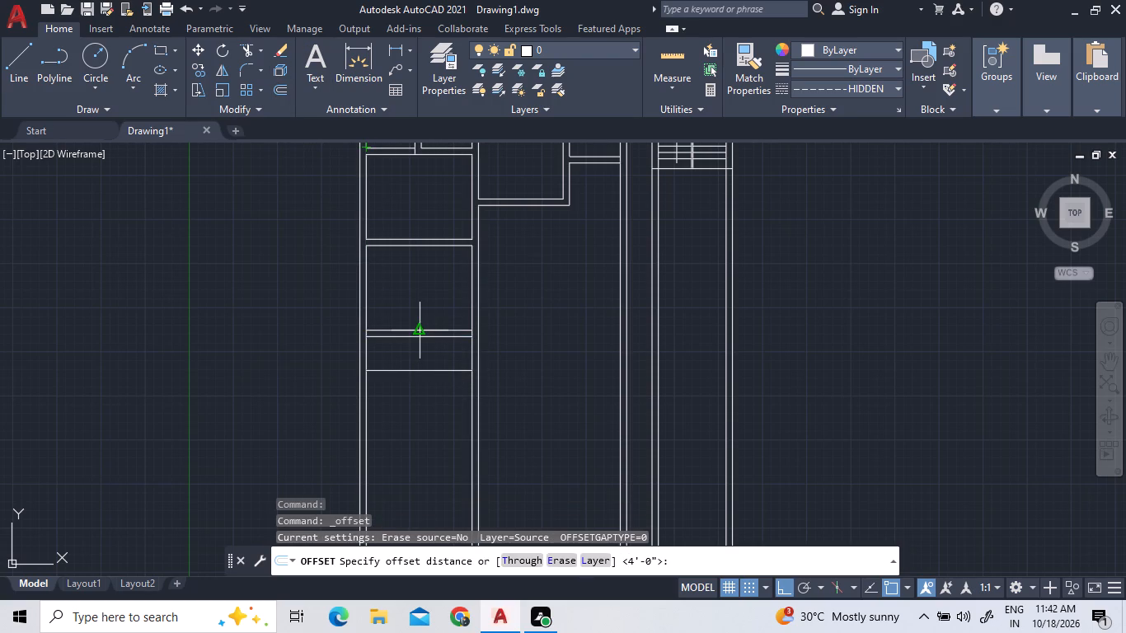
text(9")
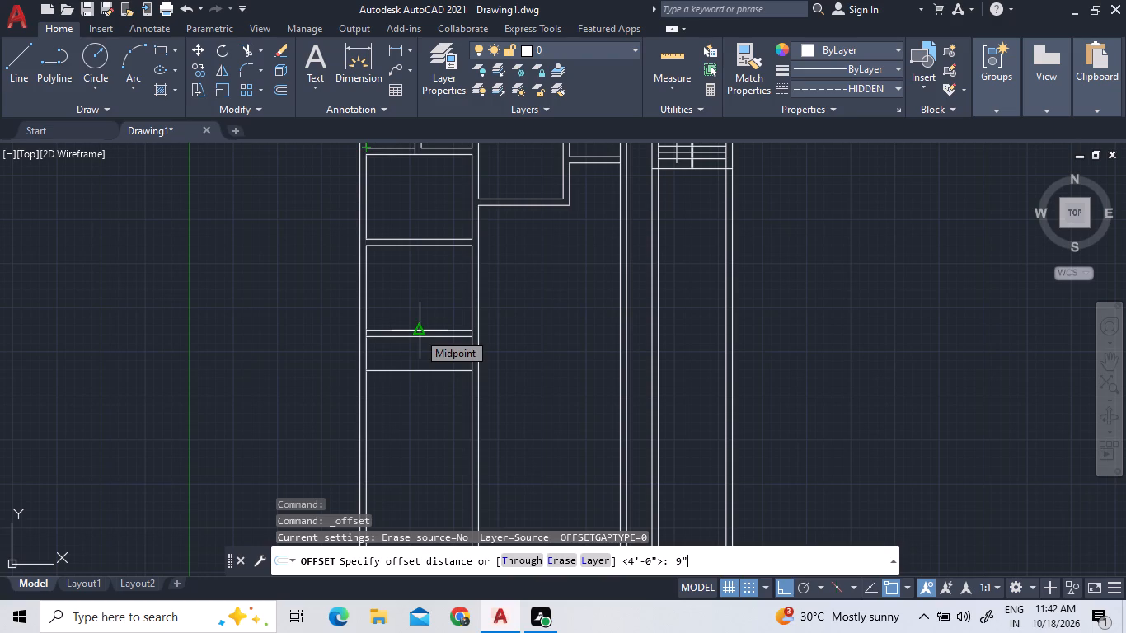
key(Return)
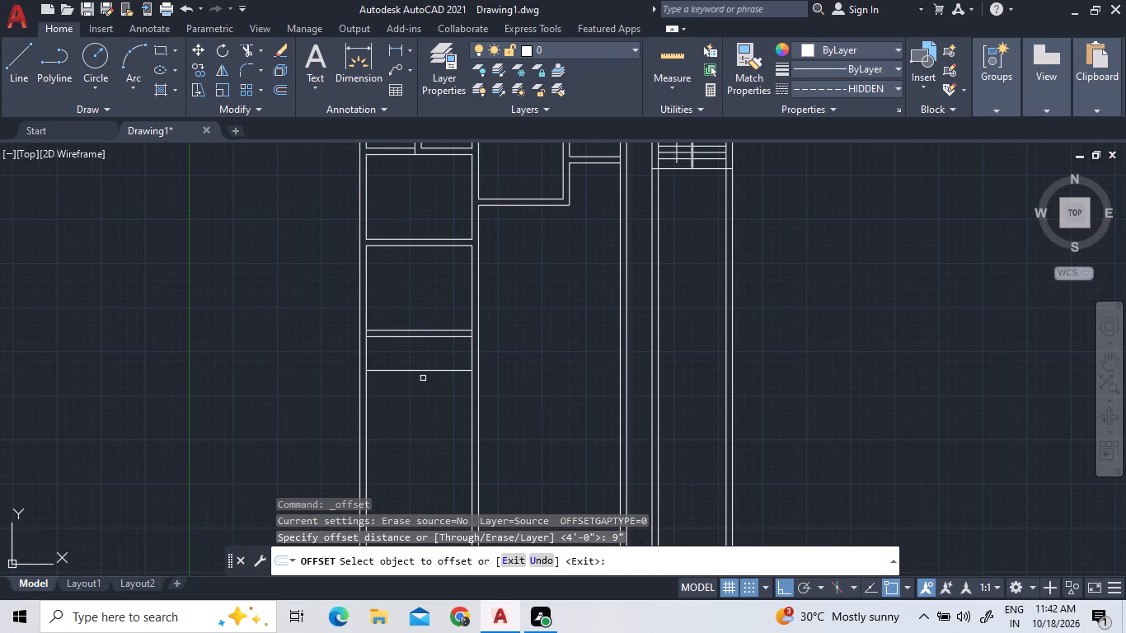
click(420, 369)
click(420, 394)
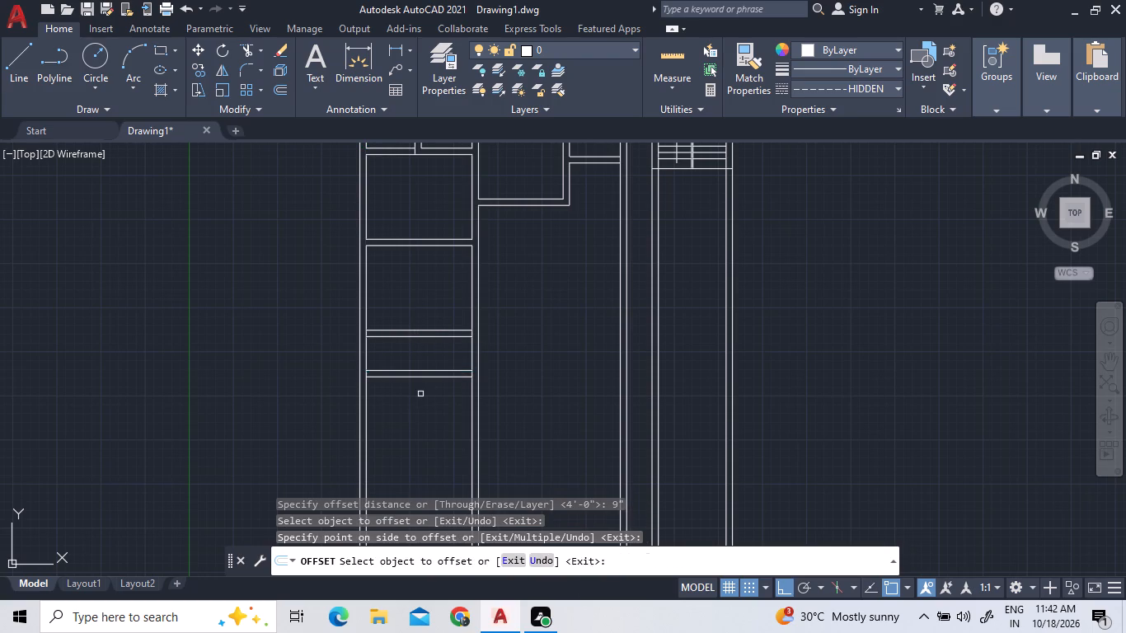
right_click(507, 352)
click(521, 364)
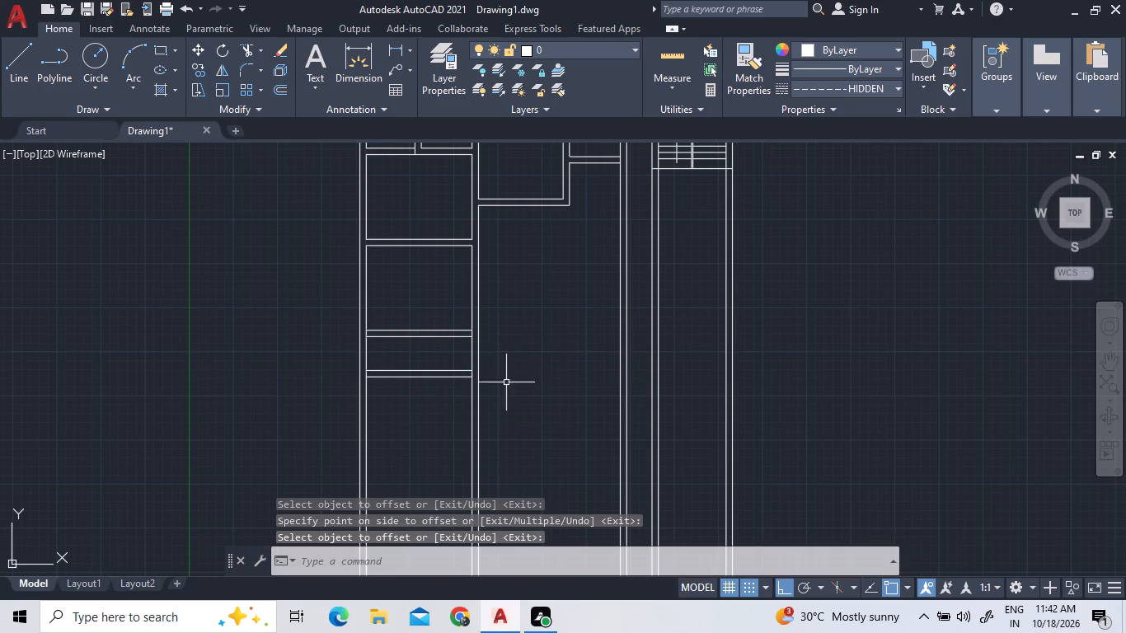
Trim the inner side-wall lines between the line pairs of both new cross walls, at their west and east ends.
scroll(503, 388, down, 2)
scroll(630, 373, up, 2)
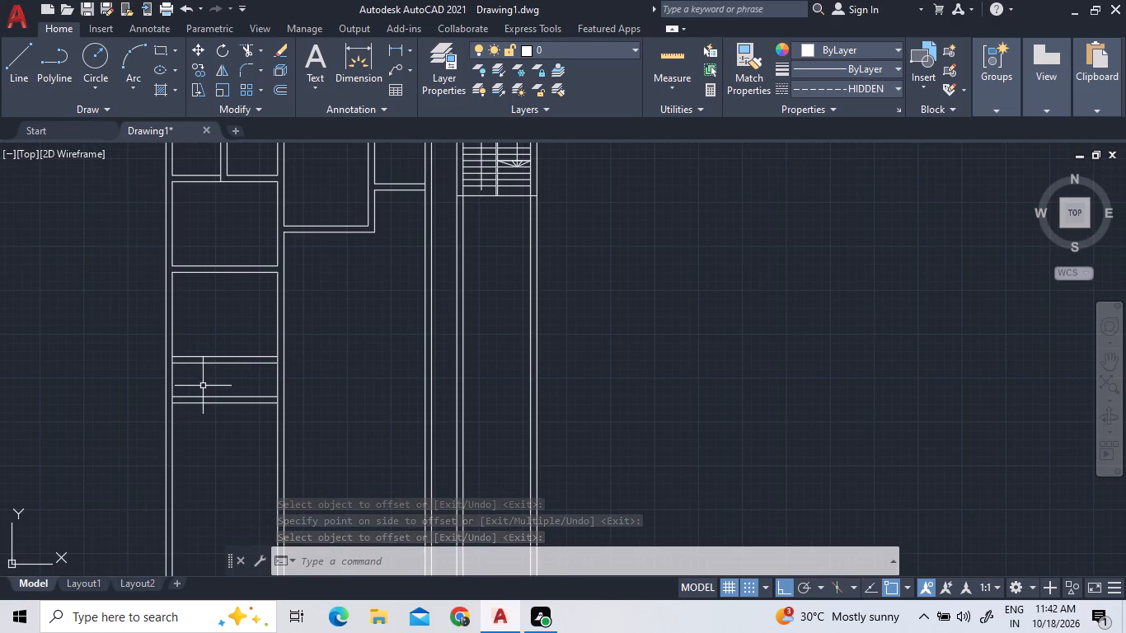
scroll(203, 386, down, 1)
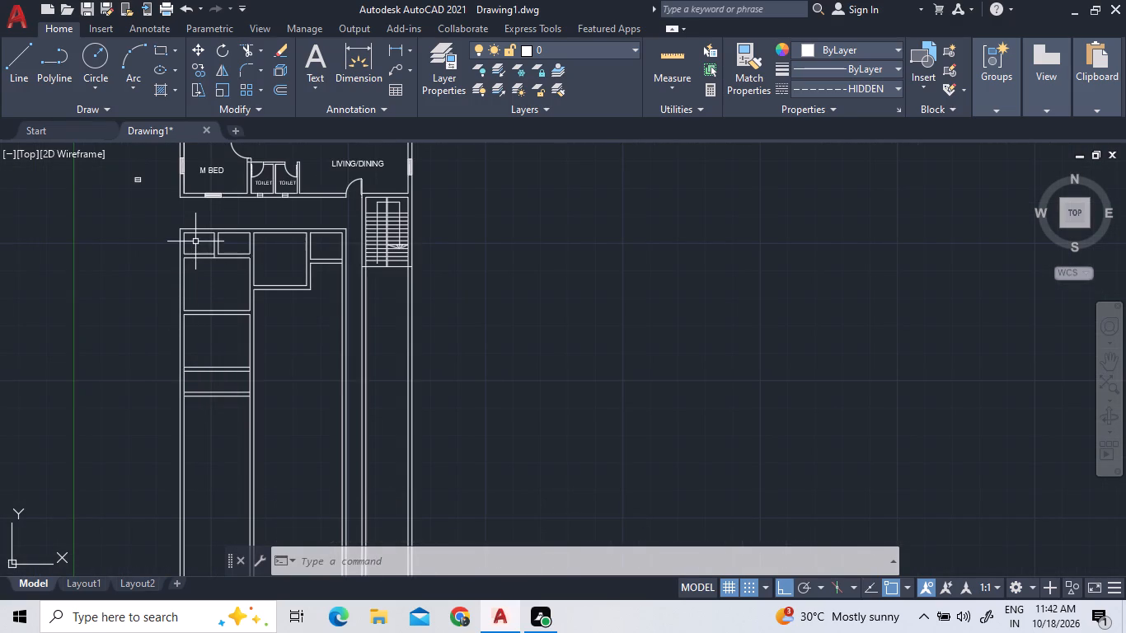
scroll(203, 281, up, 1)
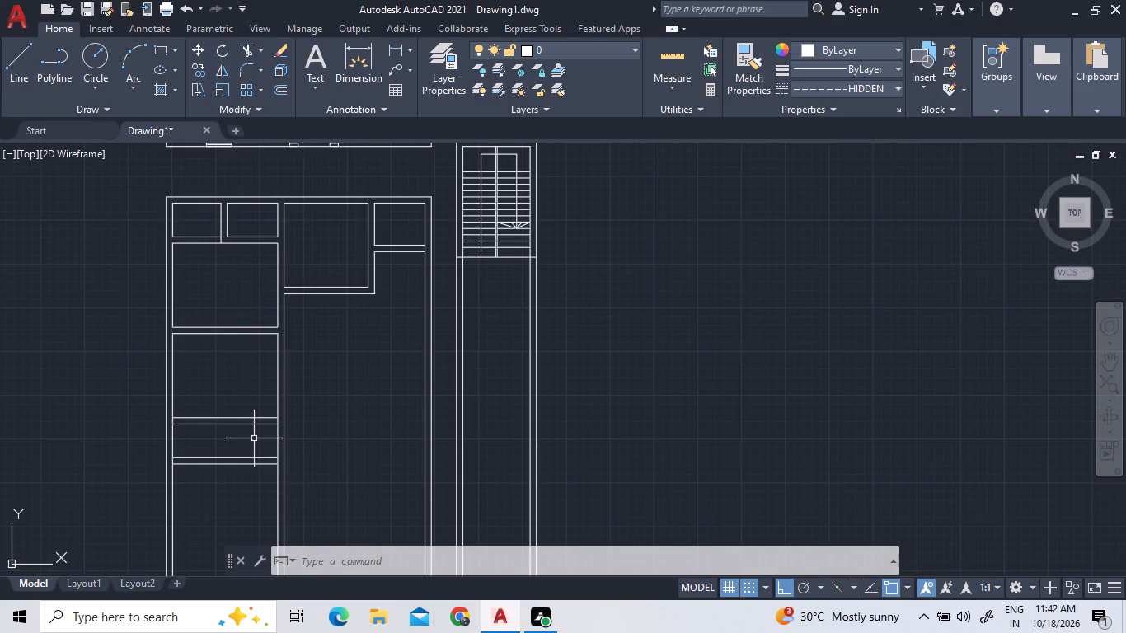
scroll(254, 438, up, 1)
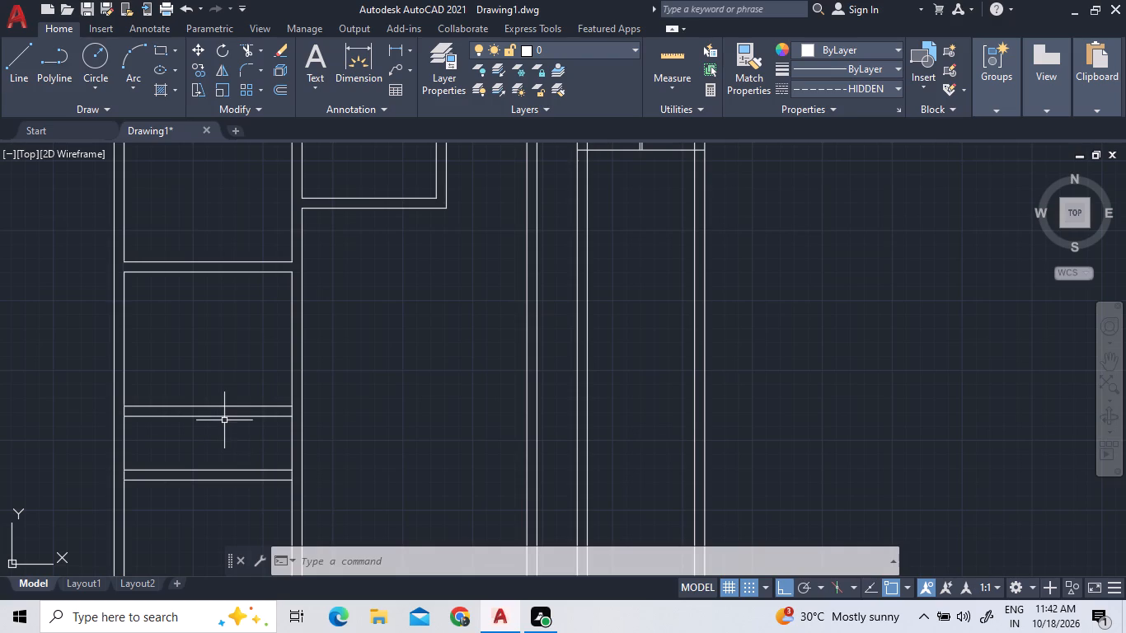
double_click(246, 56)
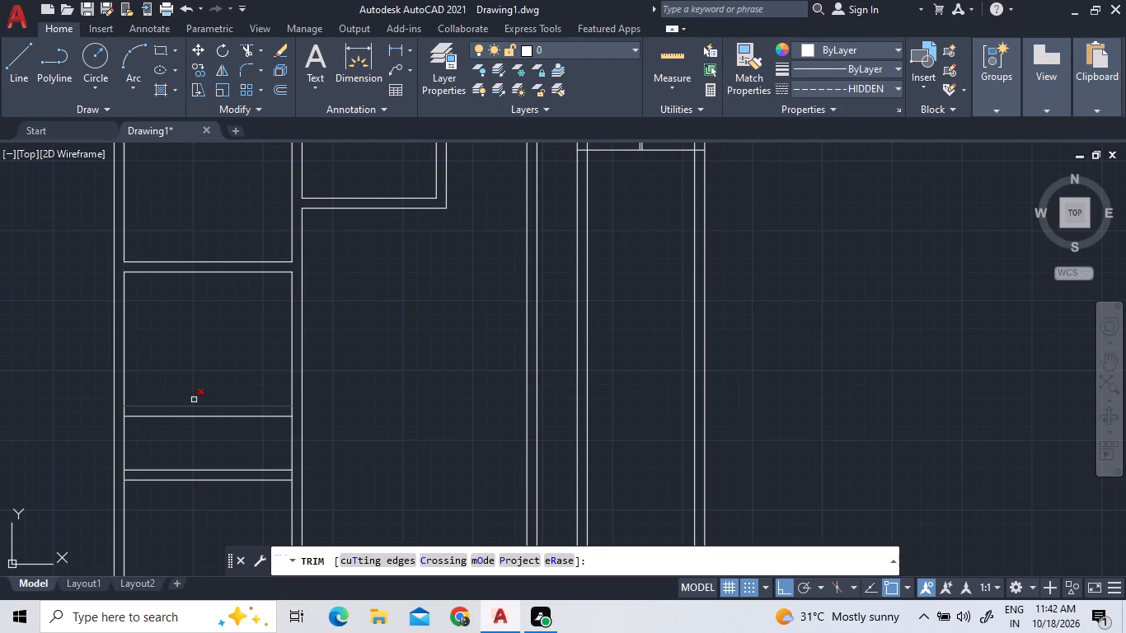
double_click(123, 409)
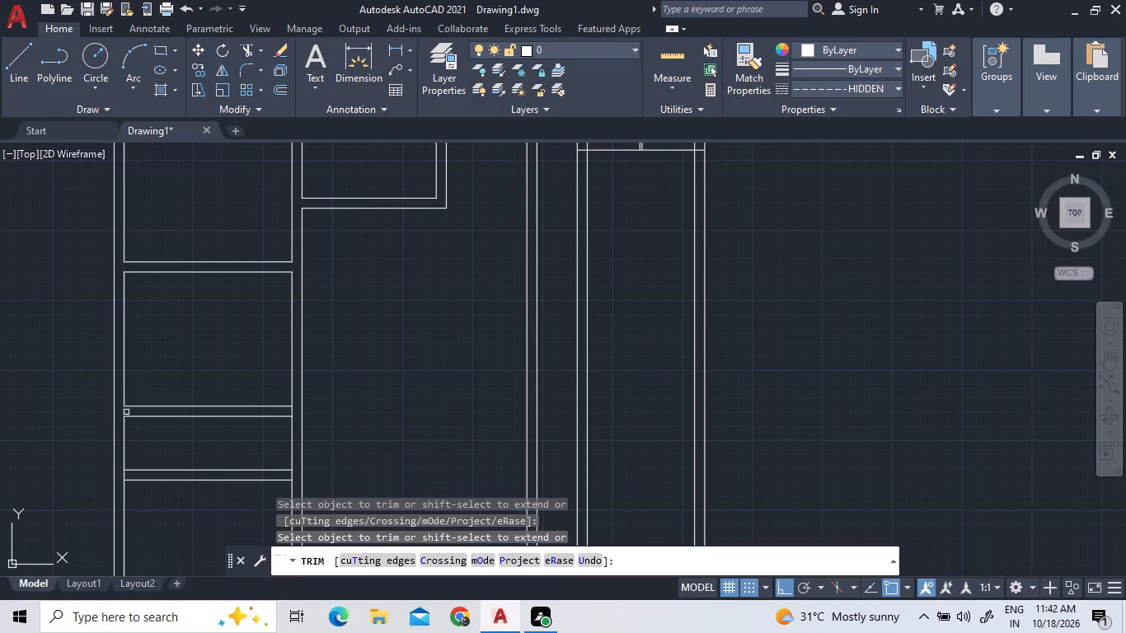
click(291, 413)
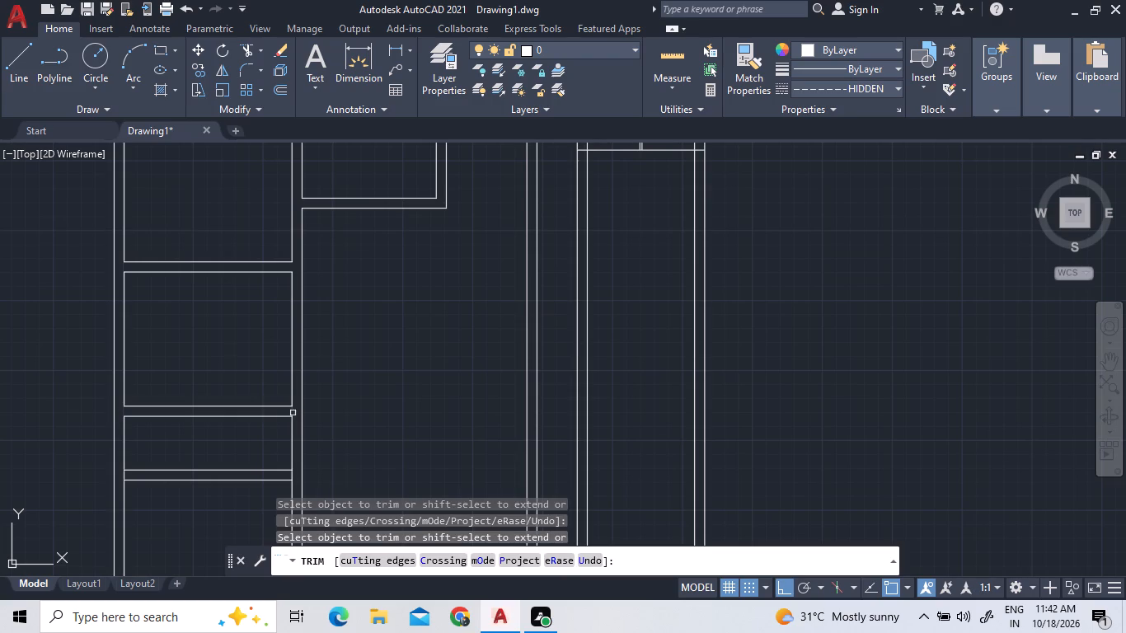
click(290, 476)
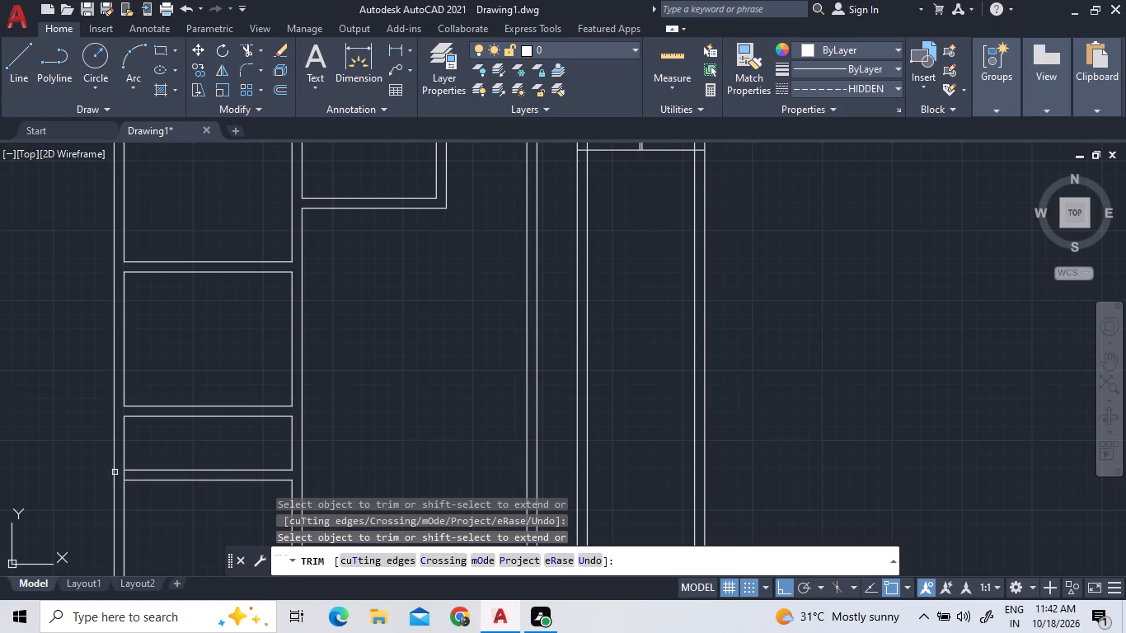
click(125, 475)
Offset the east inner line of the narrow 4' room by 6' to the west.
scroll(168, 429, down, 2)
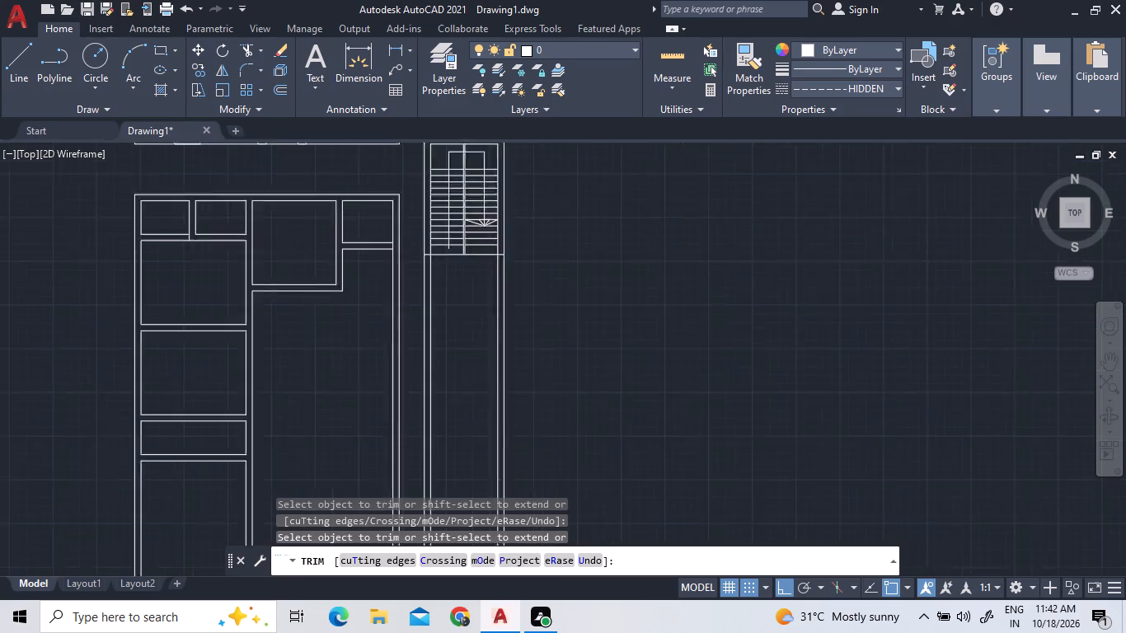
scroll(184, 442, up, 3)
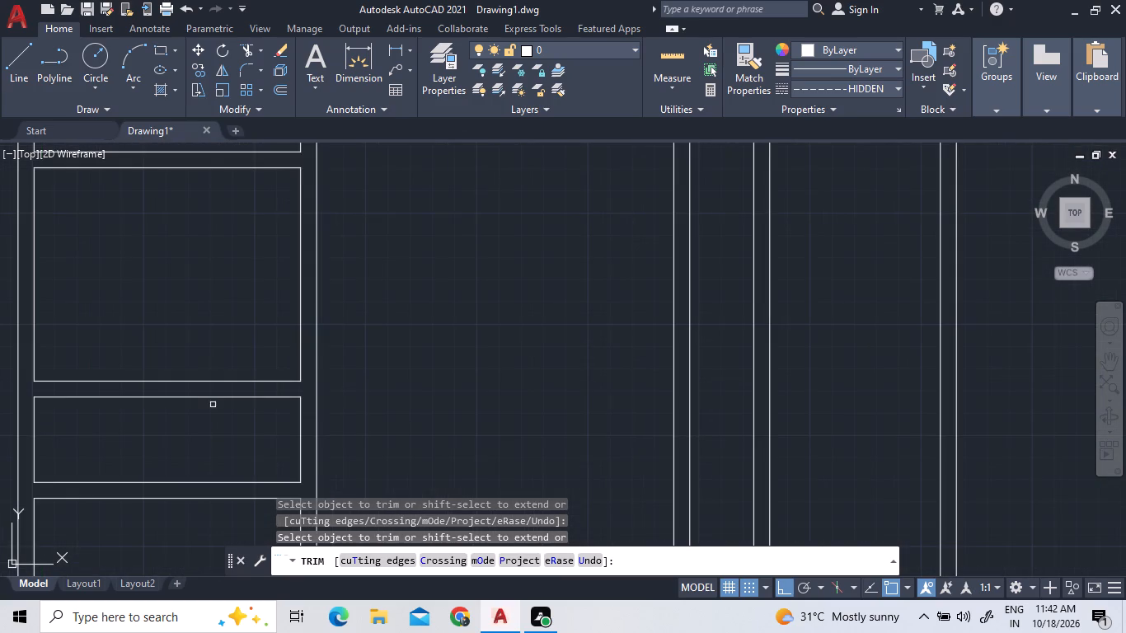
click(281, 94)
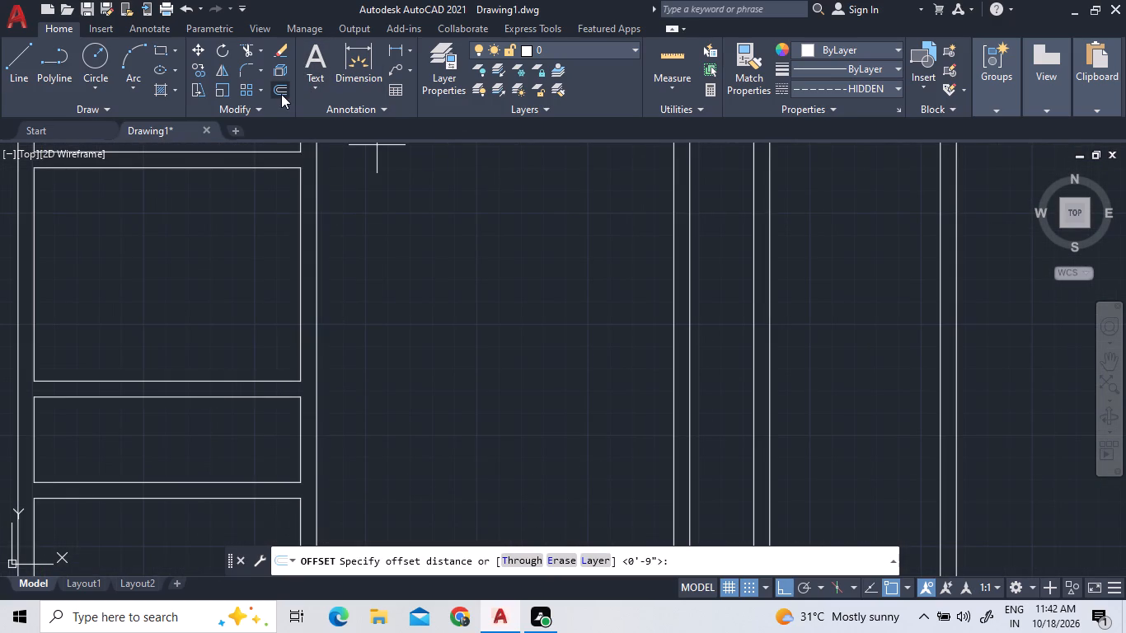
text(6')
key(Return)
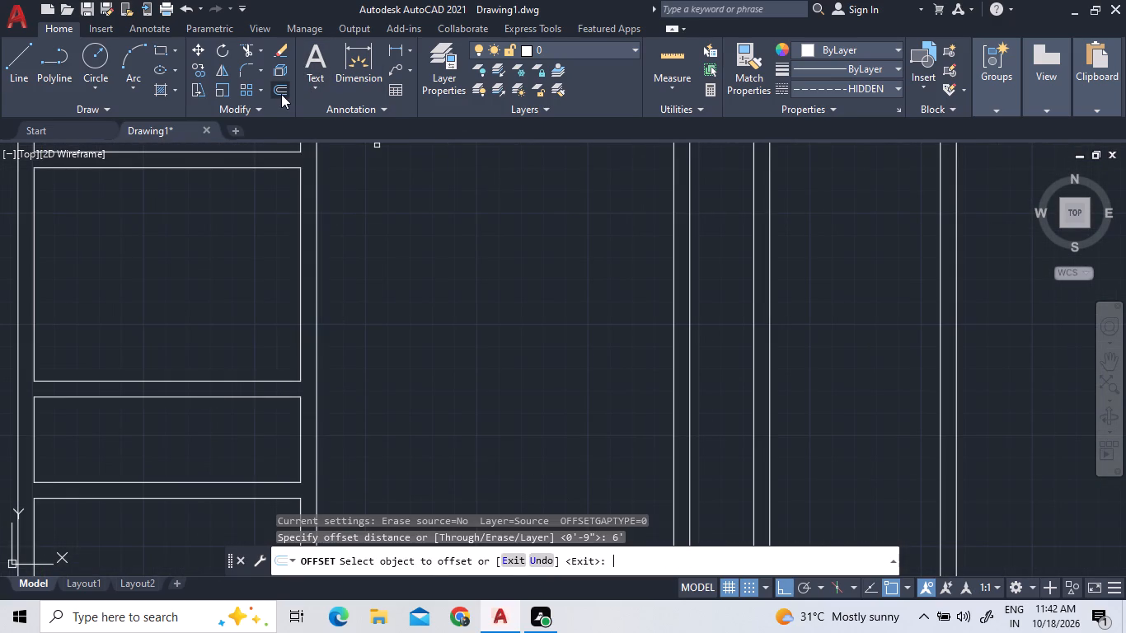
click(298, 446)
double_click(242, 437)
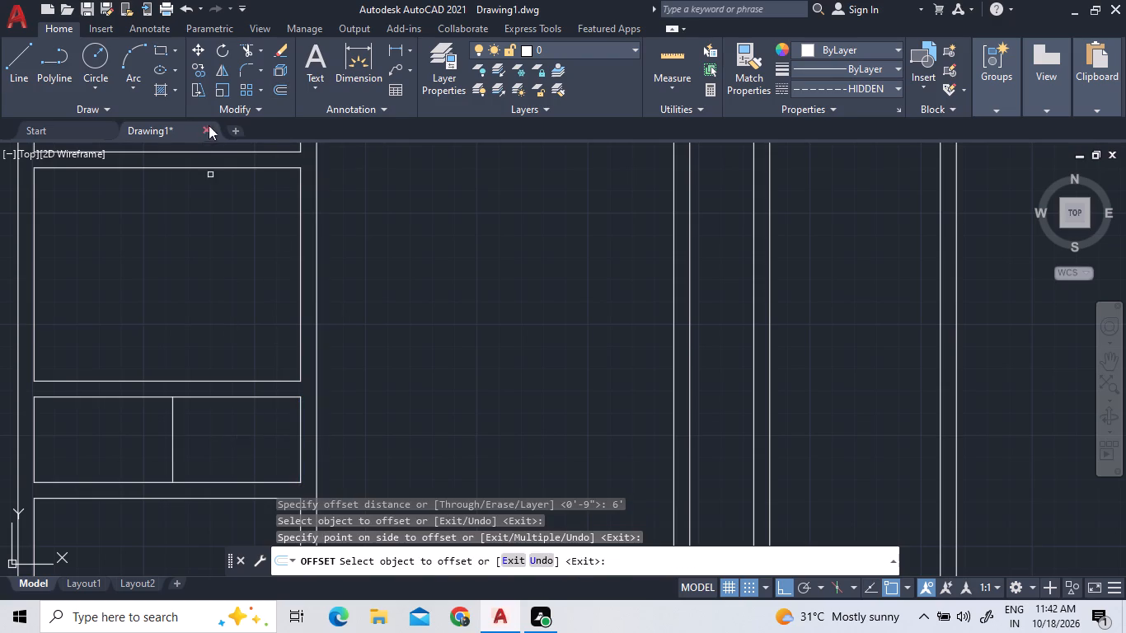
Offset the narrow room's new partition line by 9" to the west.
click(285, 91)
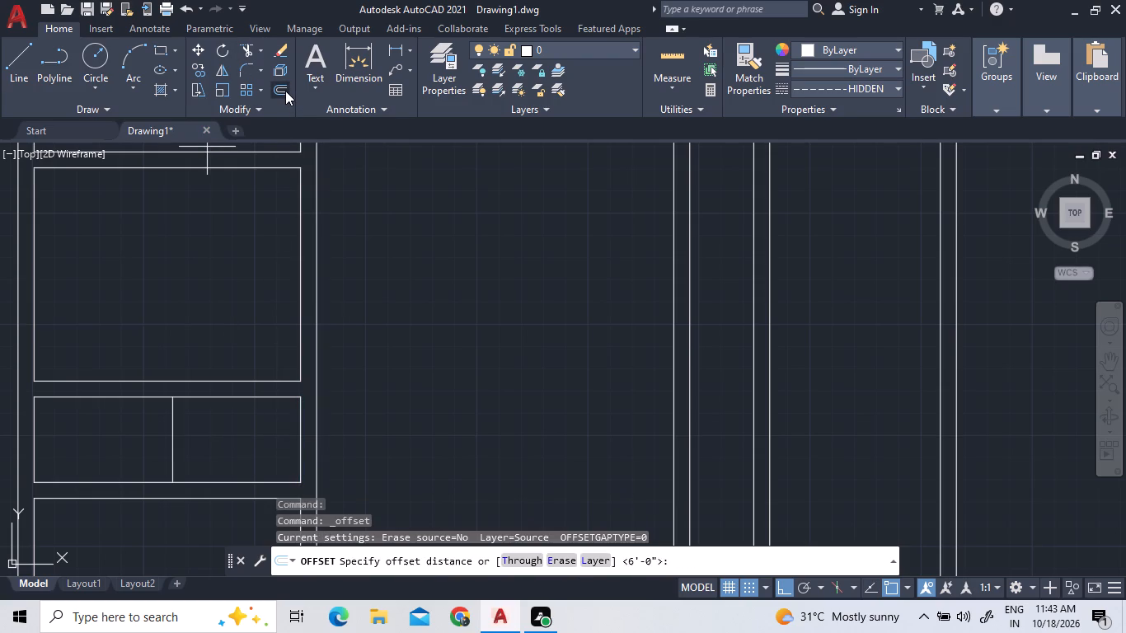
key(9)
key(shift+quotedbl)
key(Return)
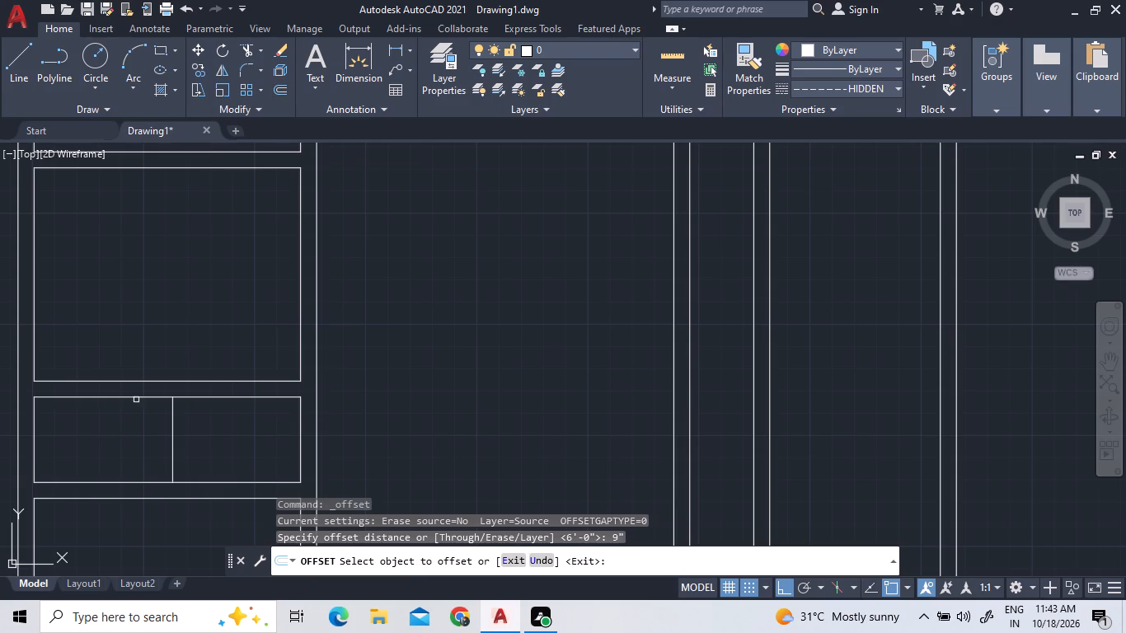
double_click(171, 436)
click(138, 429)
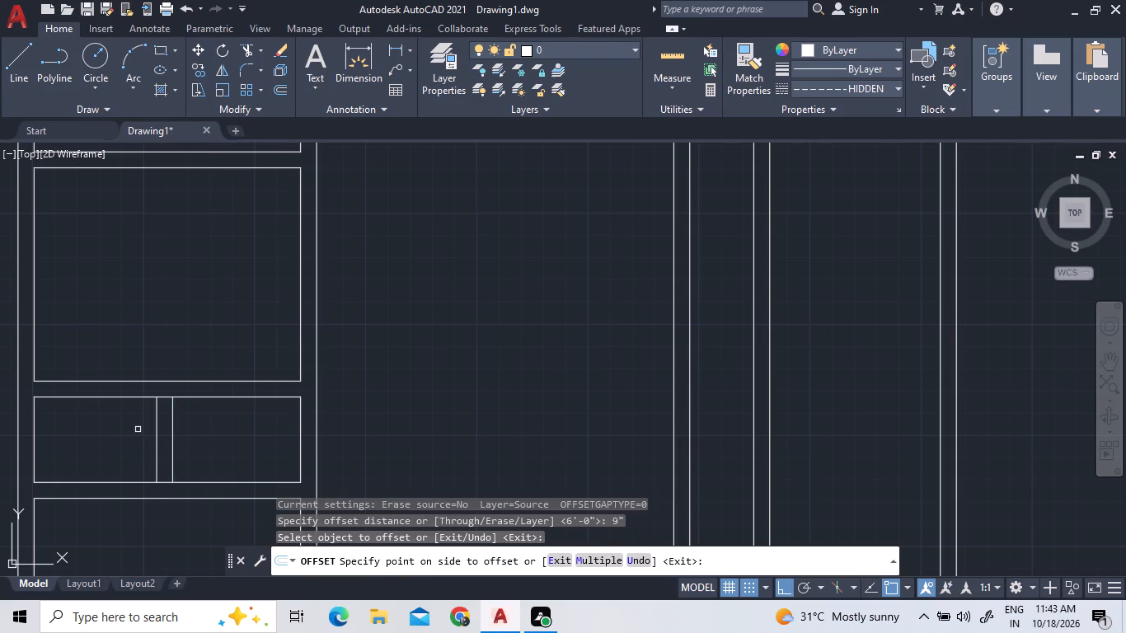
Extend the partition's west line south and north to the far lines of the adjoining cross walls.
click(258, 54)
click(258, 109)
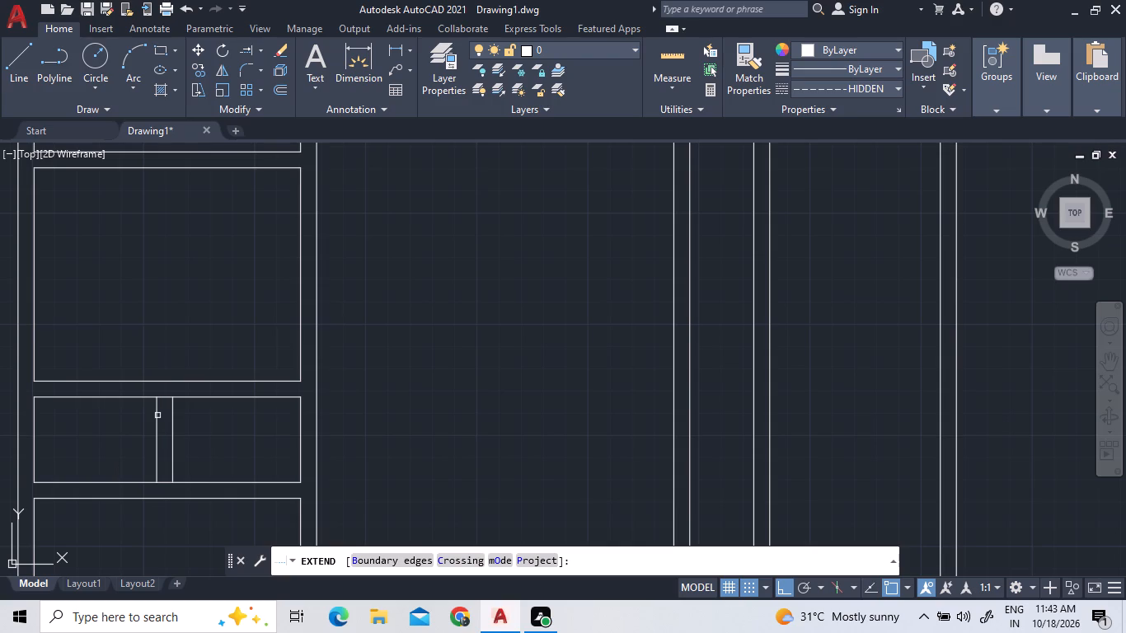
click(156, 457)
scroll(168, 438, down, 1)
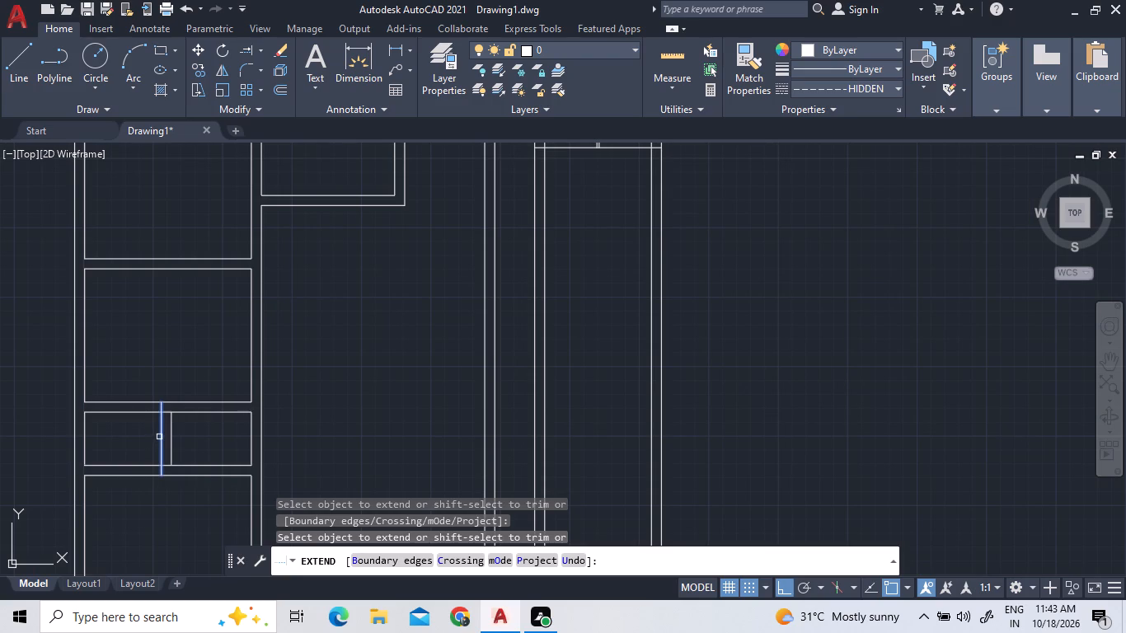
click(163, 434)
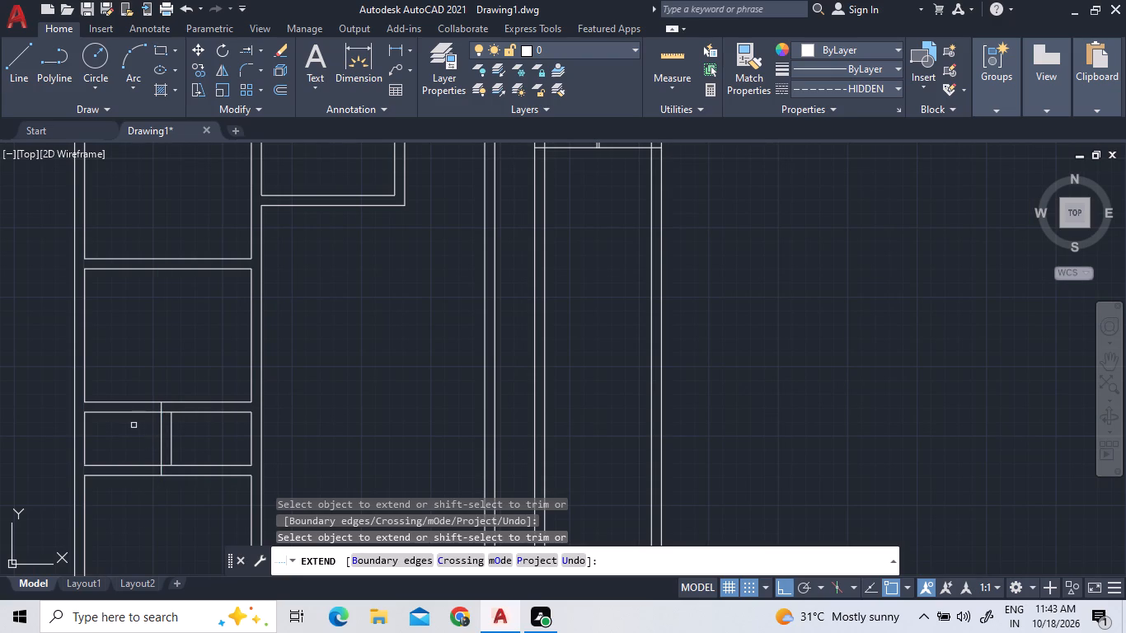
right_click(134, 425)
click(202, 213)
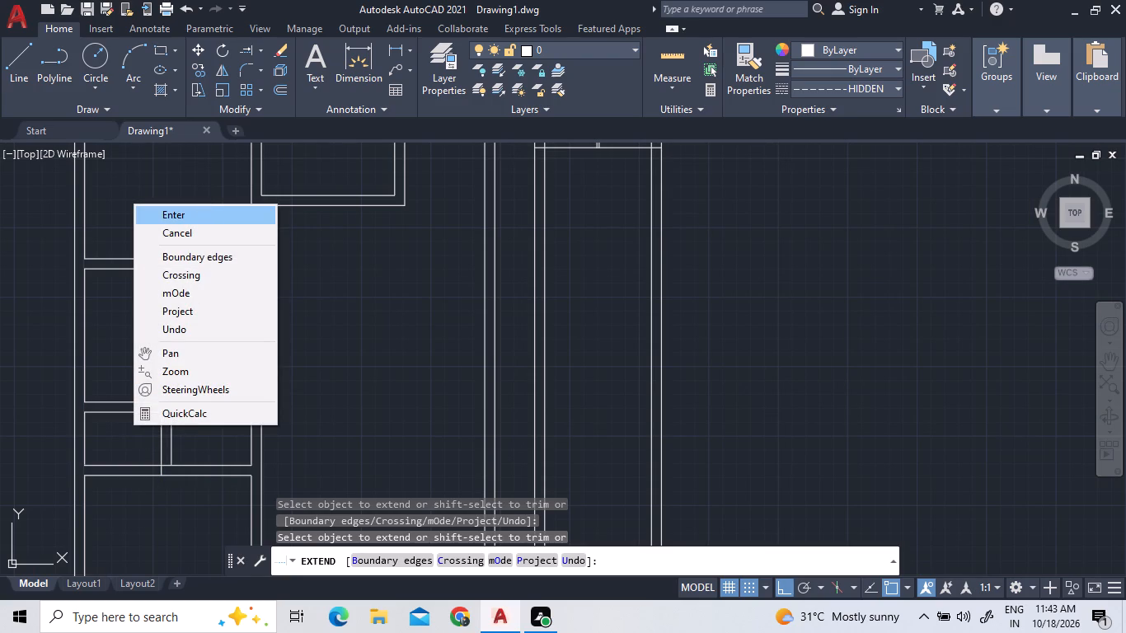
Trim the narrow room's partition at both ends, removing the cross-wall segments between its lines and its west line's overruns into the cross walls.
click(262, 55)
click(264, 68)
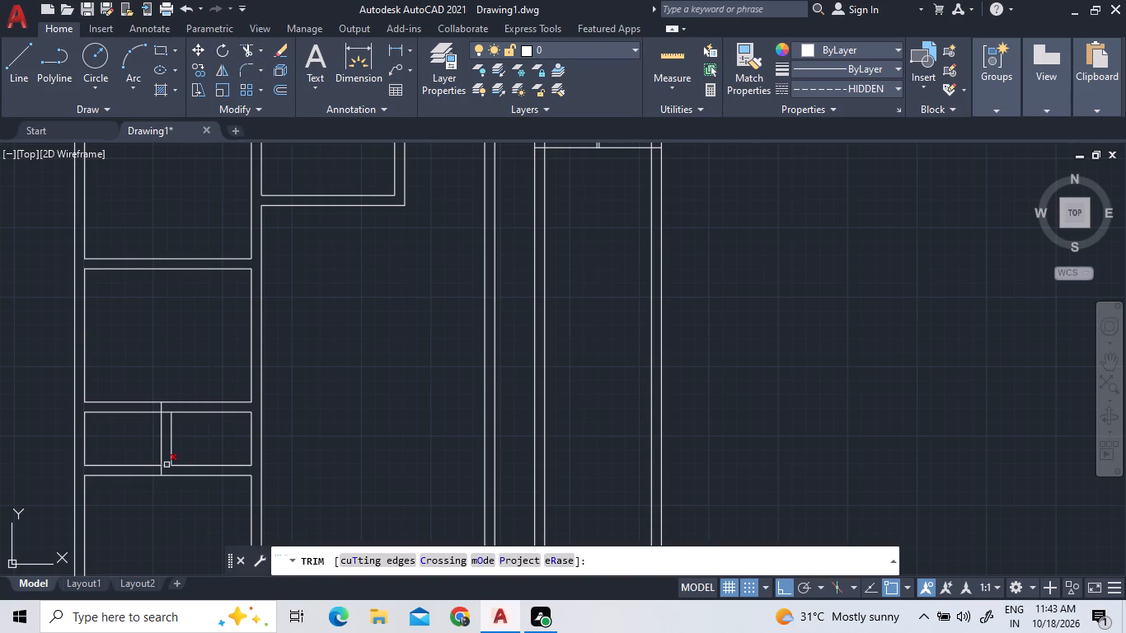
double_click(167, 465)
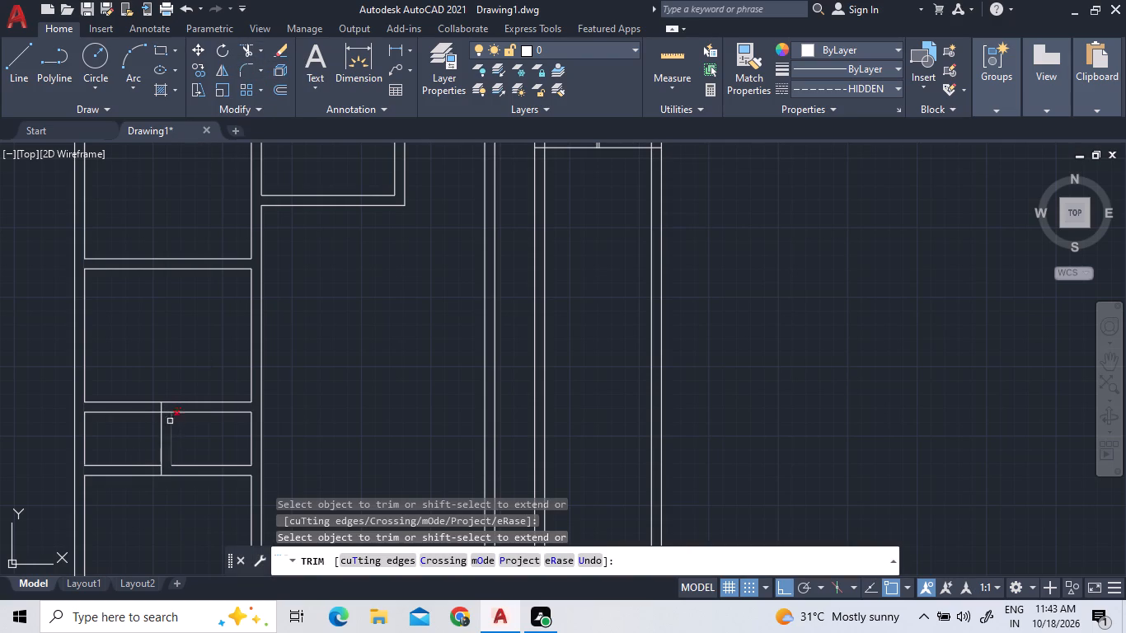
double_click(166, 411)
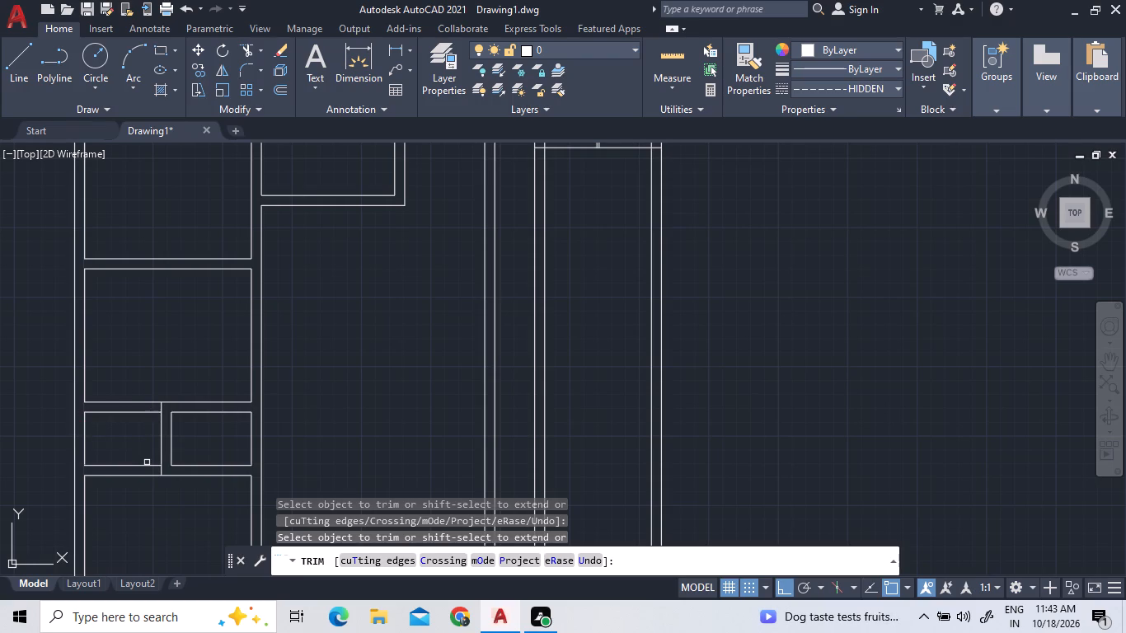
double_click(161, 406)
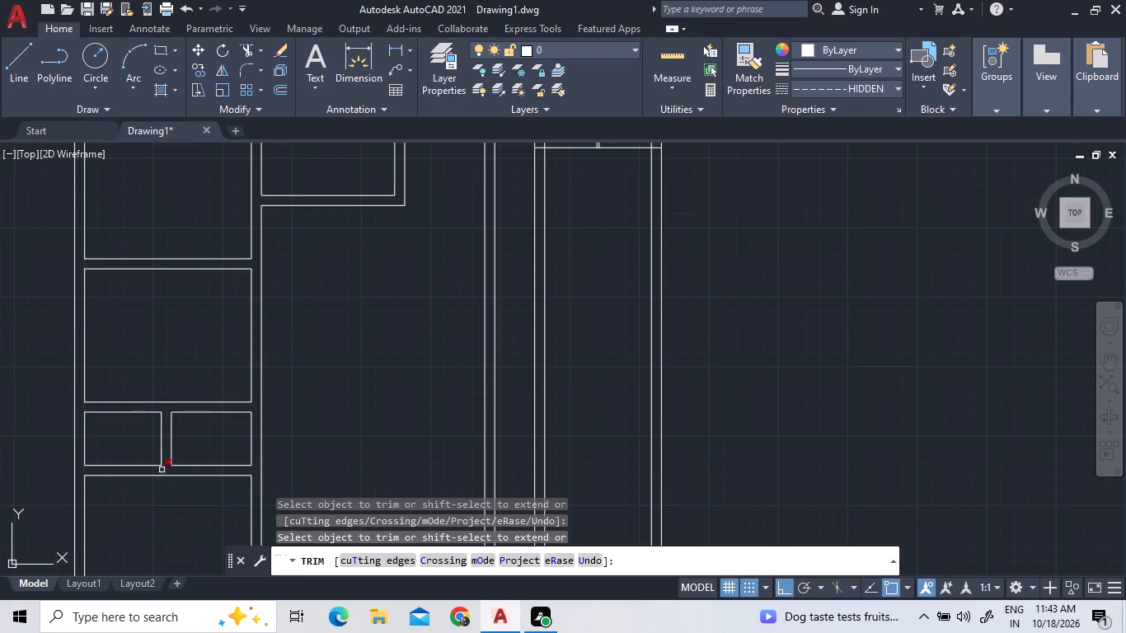
click(161, 469)
scroll(180, 392, down, 1)
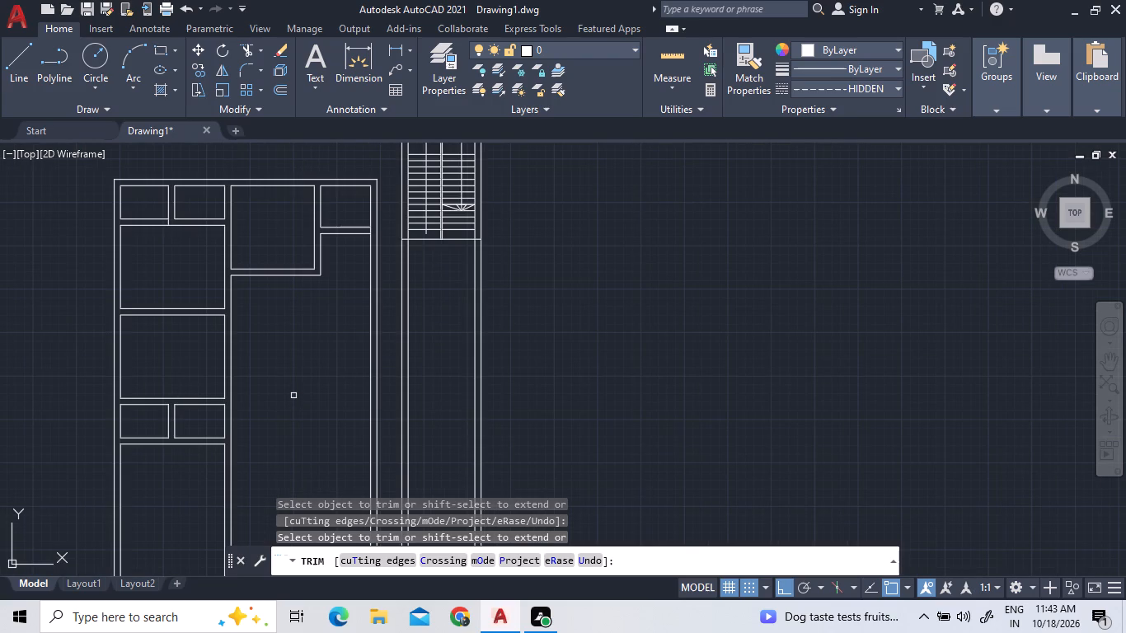
scroll(293, 396, down, 1)
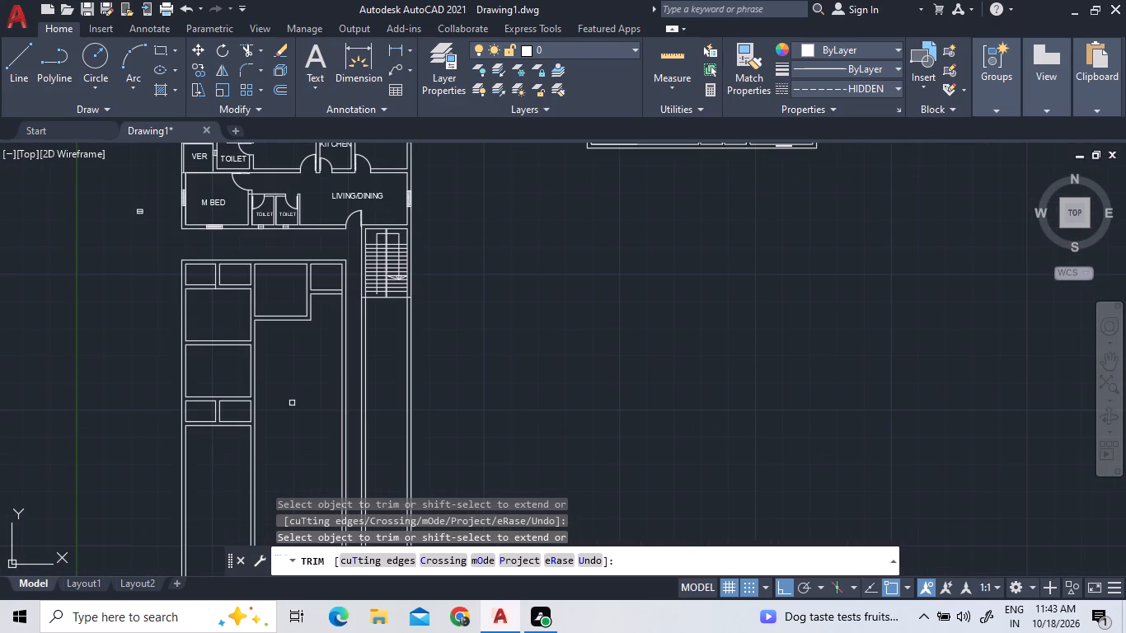
right_click(307, 355)
click(312, 360)
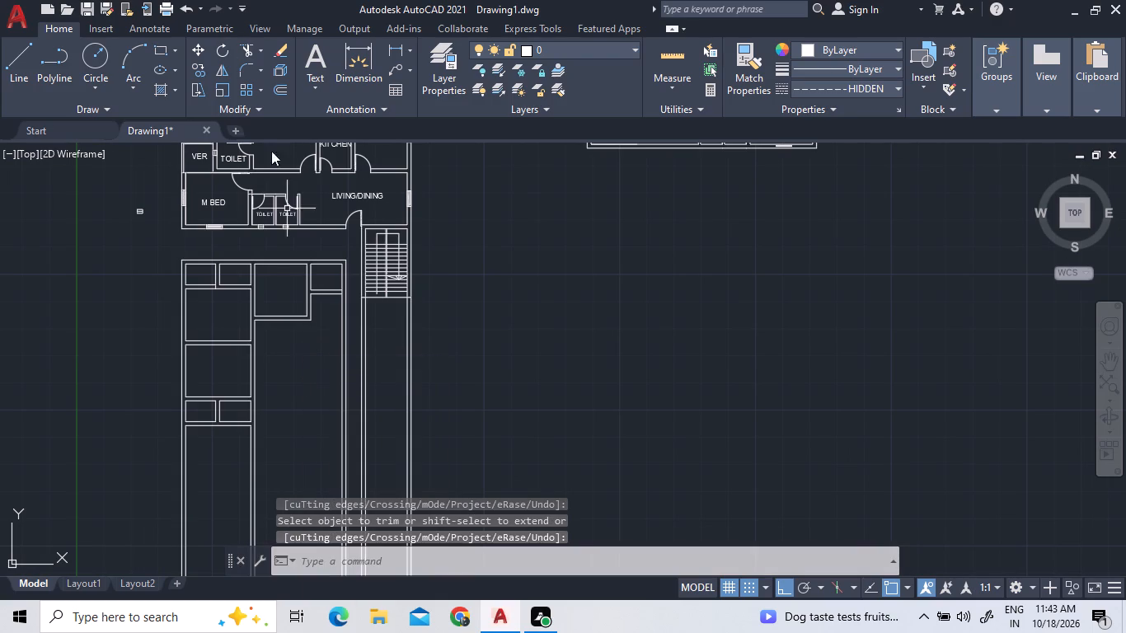
Extend both lines of the cross wall south of the two small rooms eastward to the outer line of the easternmost wall.
click(262, 53)
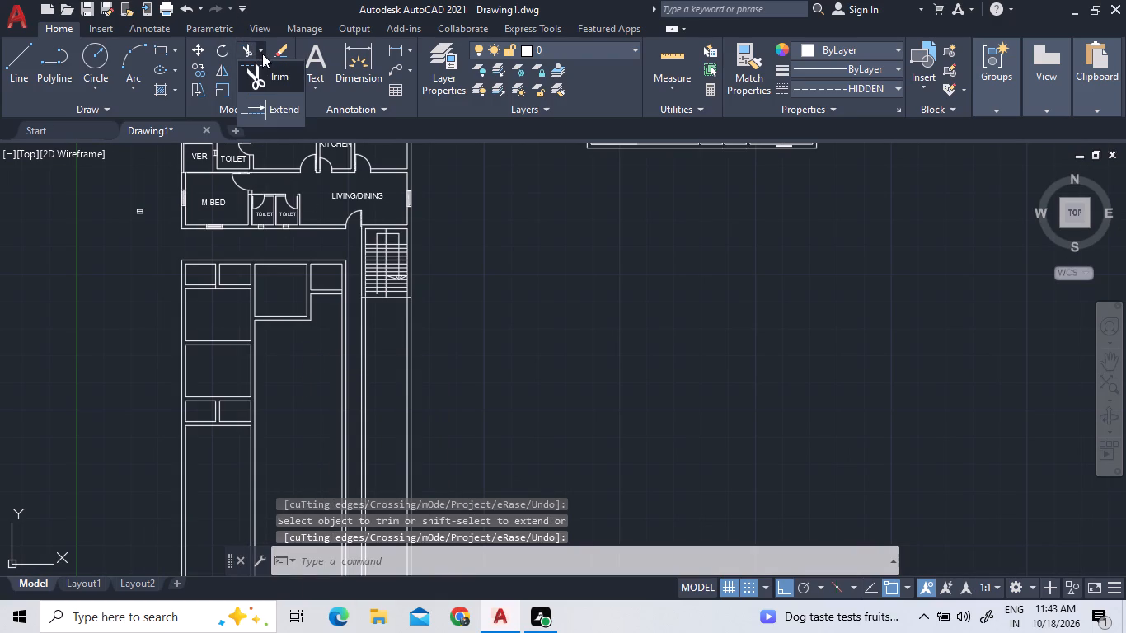
double_click(265, 111)
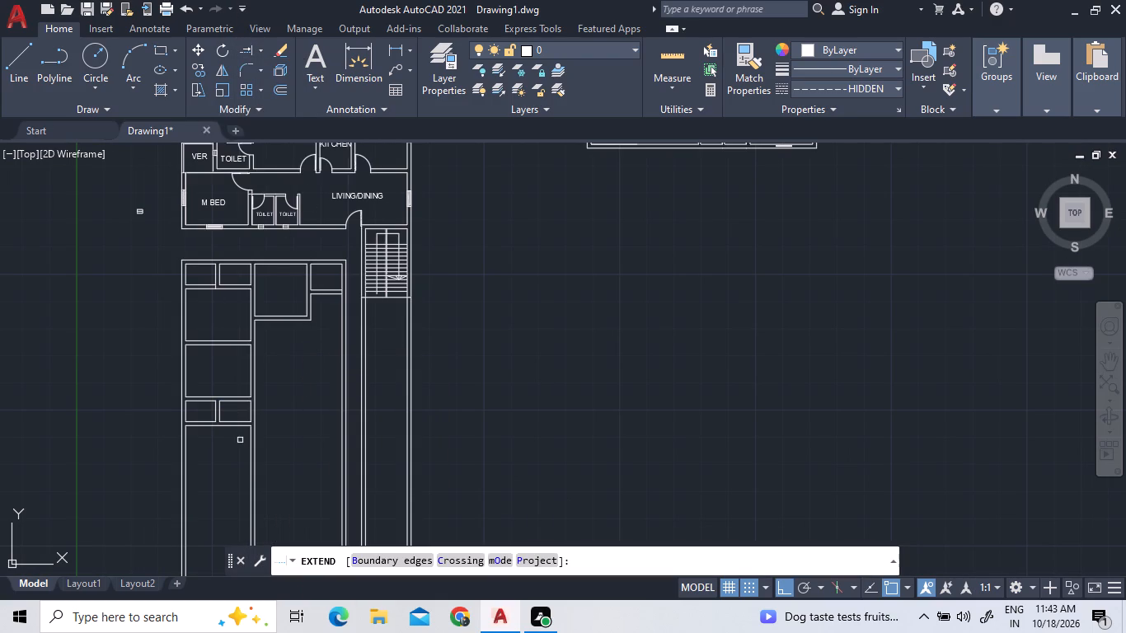
scroll(242, 446, up, 2)
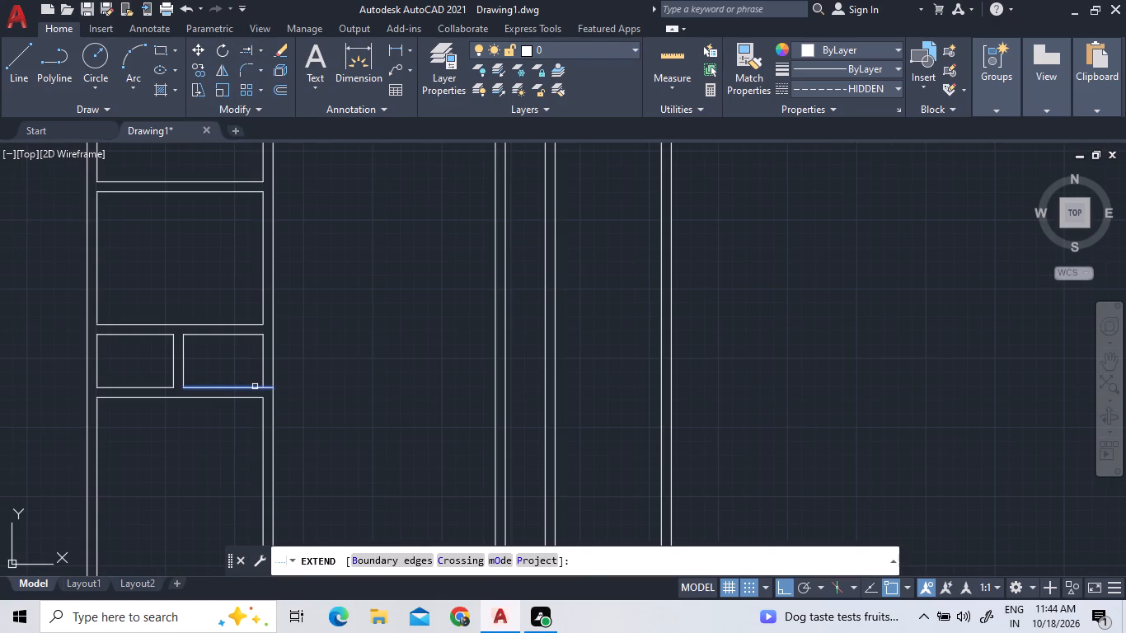
double_click(255, 387)
triple_click(255, 387)
triple_click(255, 387)
triple_click(255, 387)
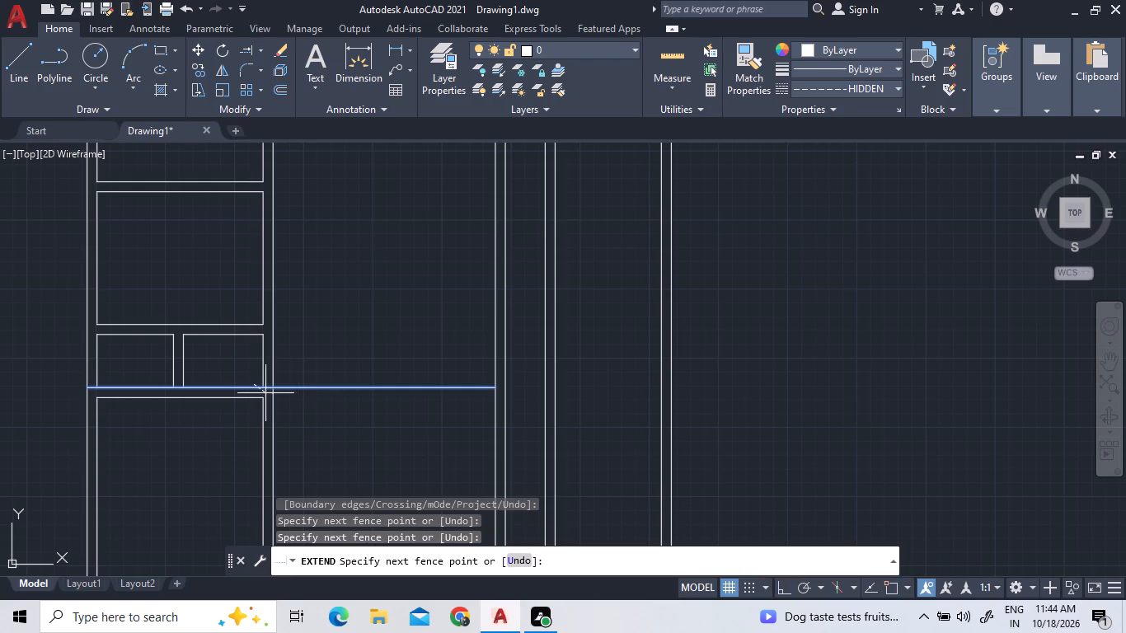
click(232, 414)
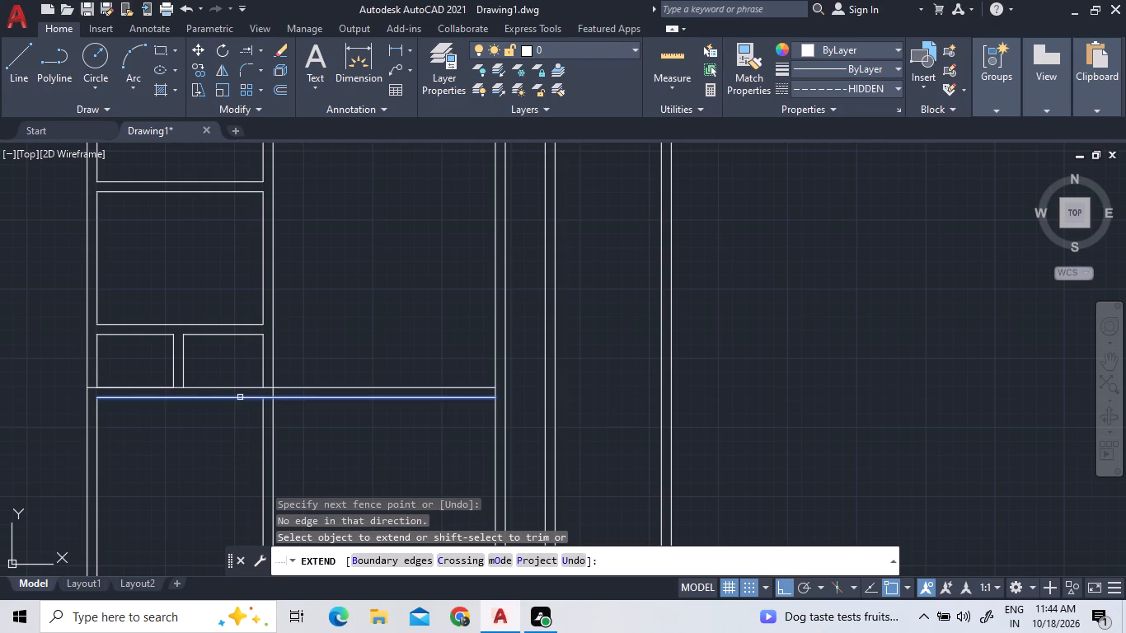
click(240, 397)
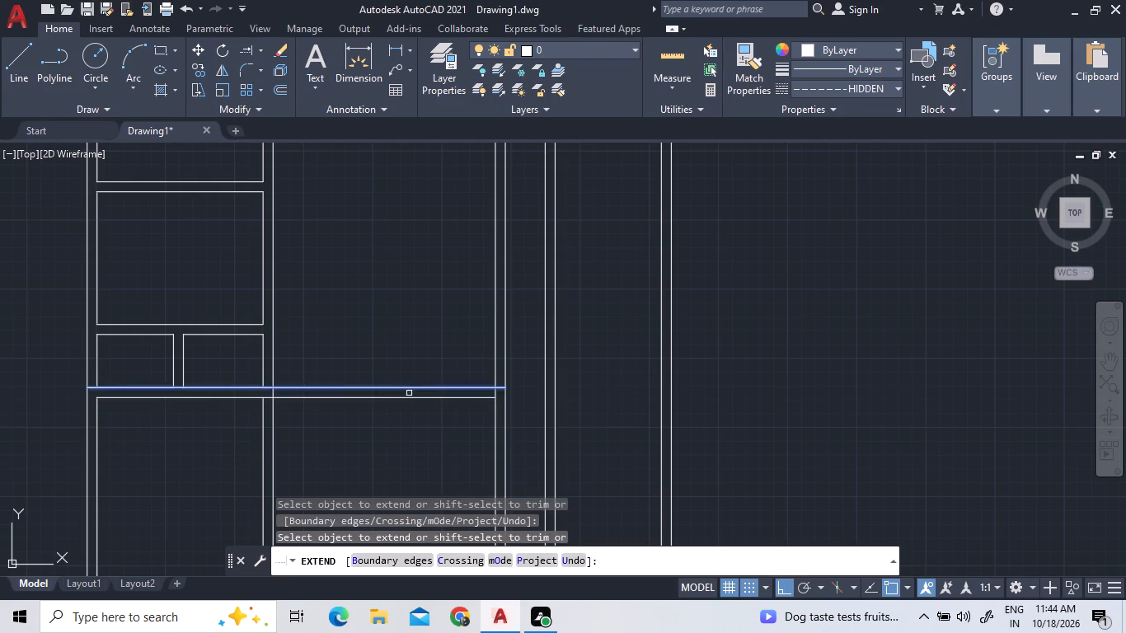
triple_click(411, 387)
triple_click(411, 388)
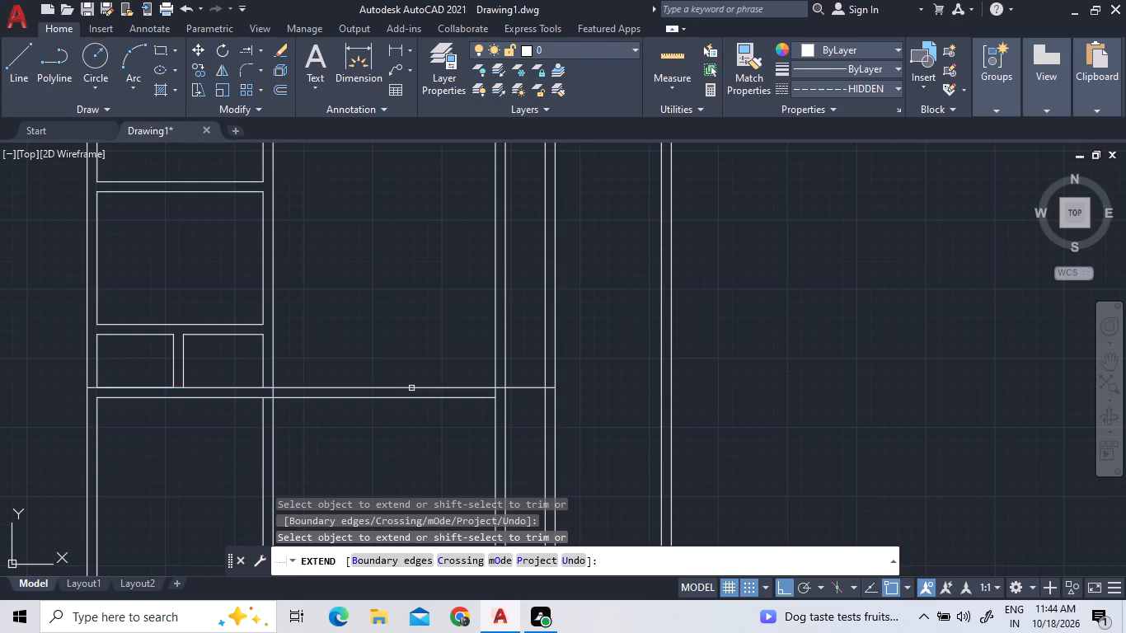
triple_click(411, 388)
triple_click(411, 396)
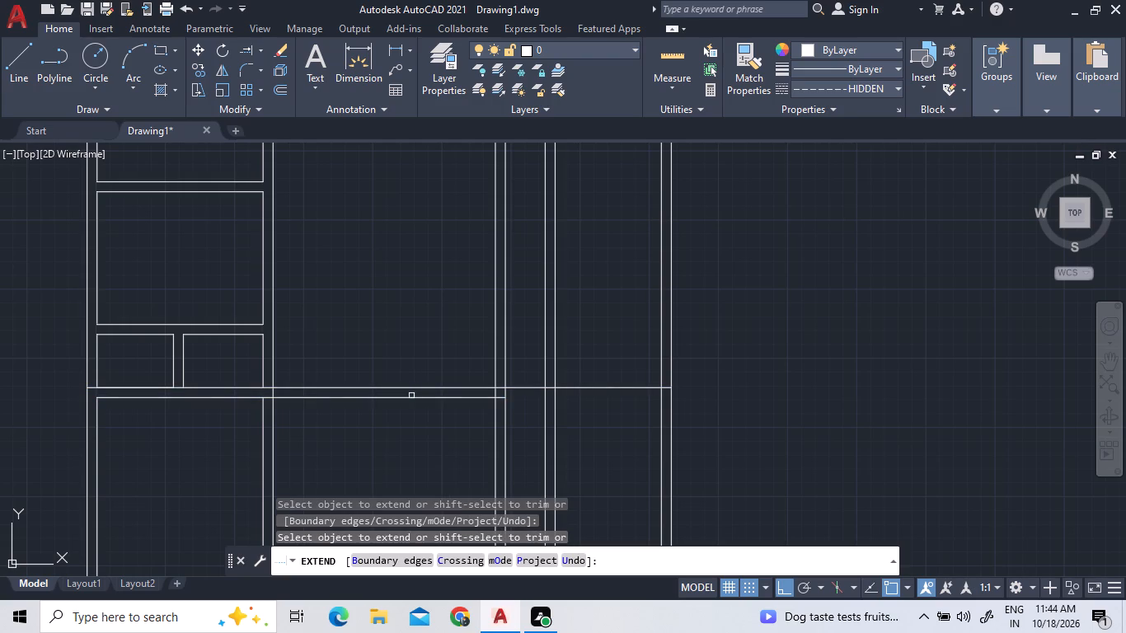
triple_click(411, 396)
click(411, 396)
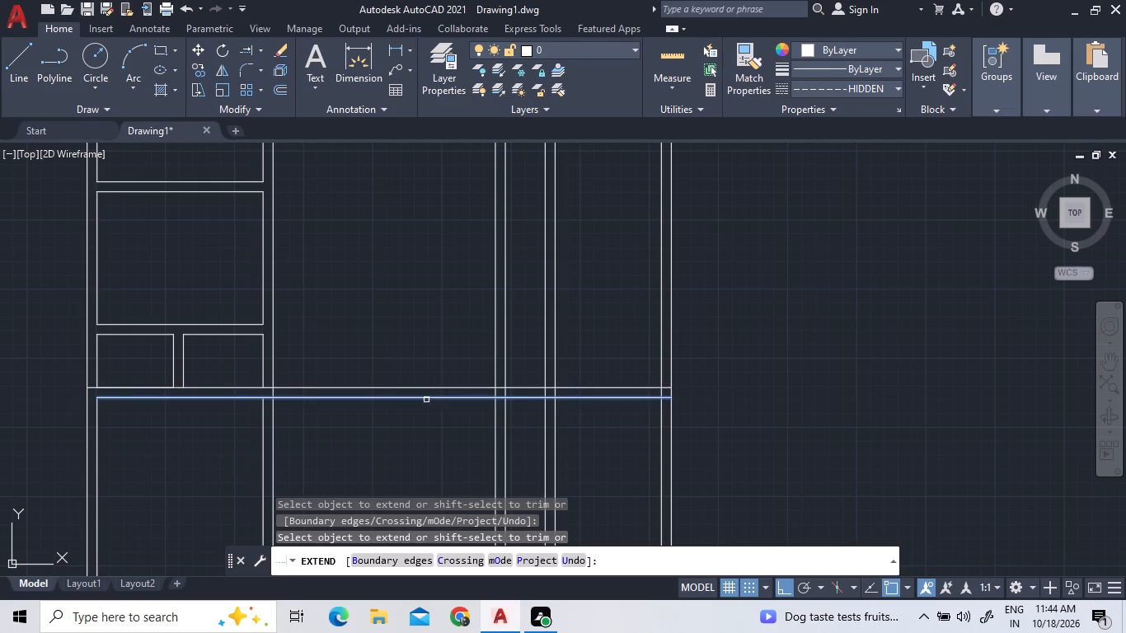
click(426, 398)
scroll(448, 392, down, 2)
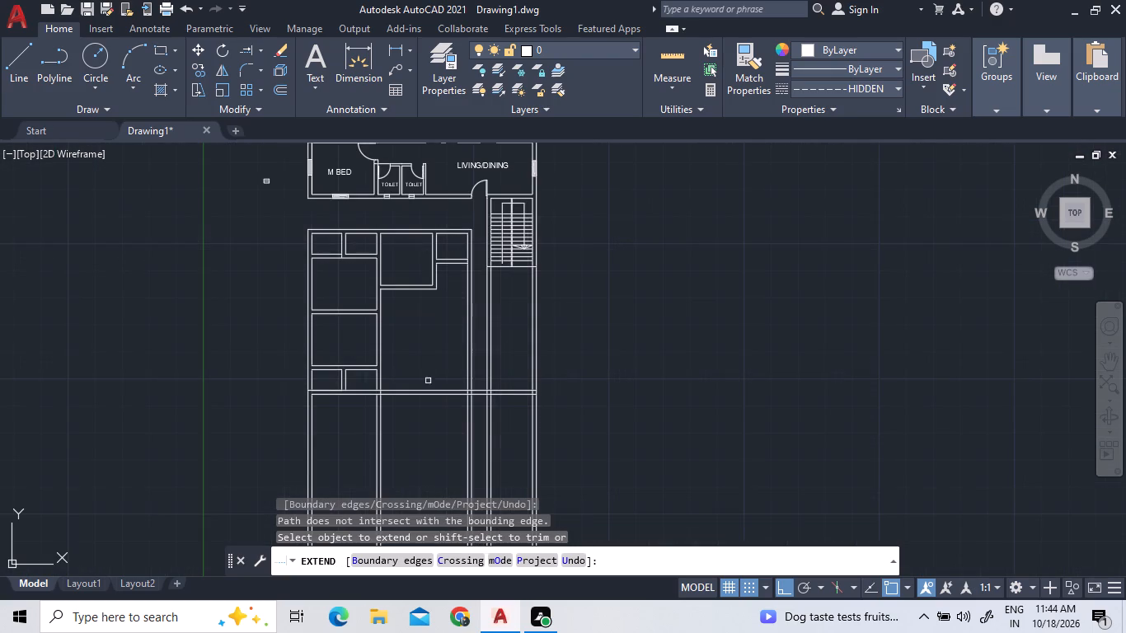
Measure the width and length of the large open space north of the extended cross wall.
scroll(343, 357, up, 1)
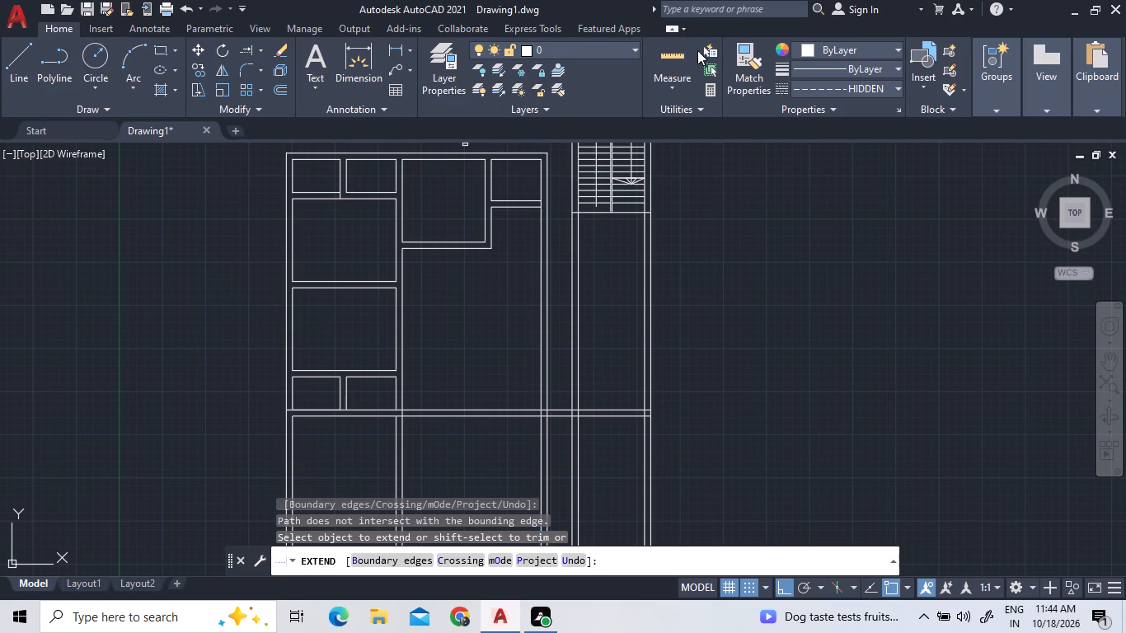
double_click(687, 51)
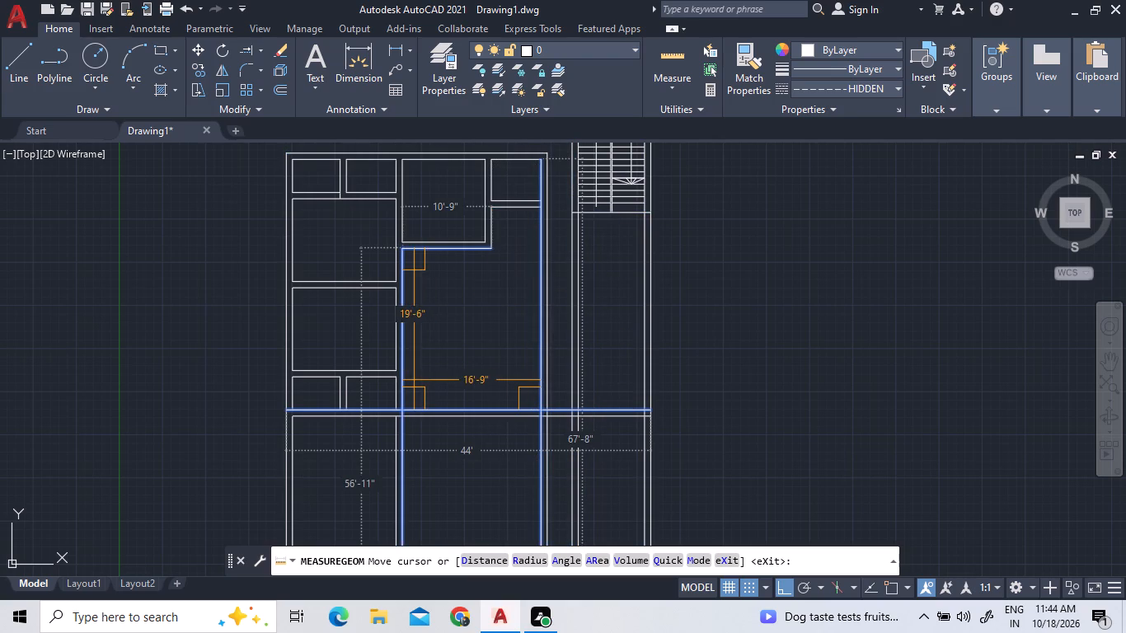
key(Escape)
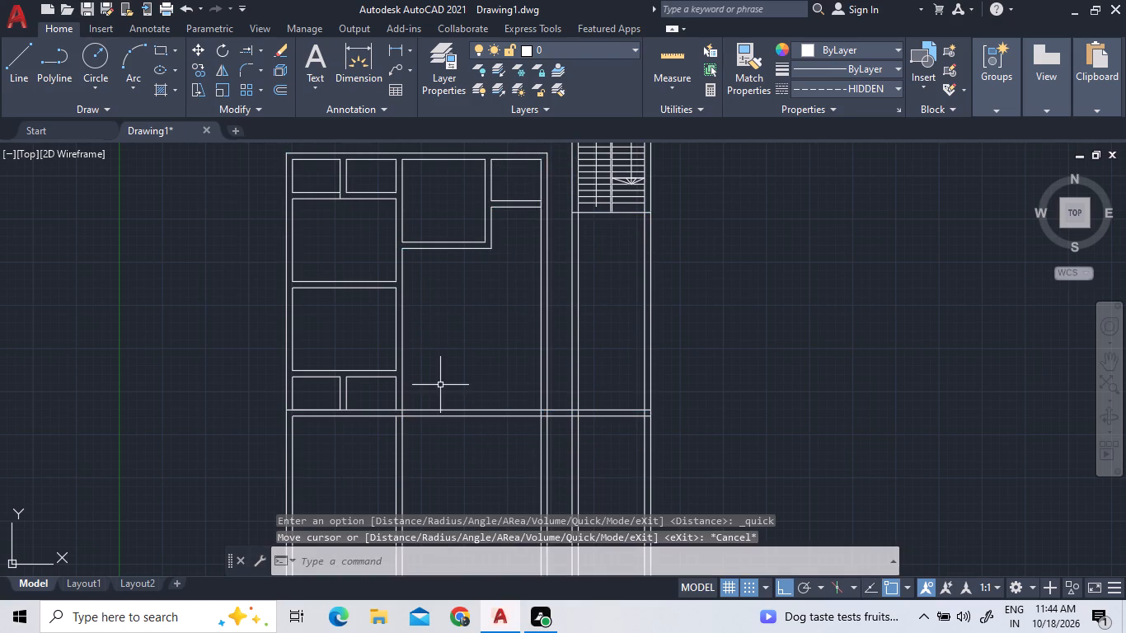
Trim the extended cross wall's junctions with the west outer wall, the small rooms' partition and the wall east of those rooms.
scroll(336, 392, up, 2)
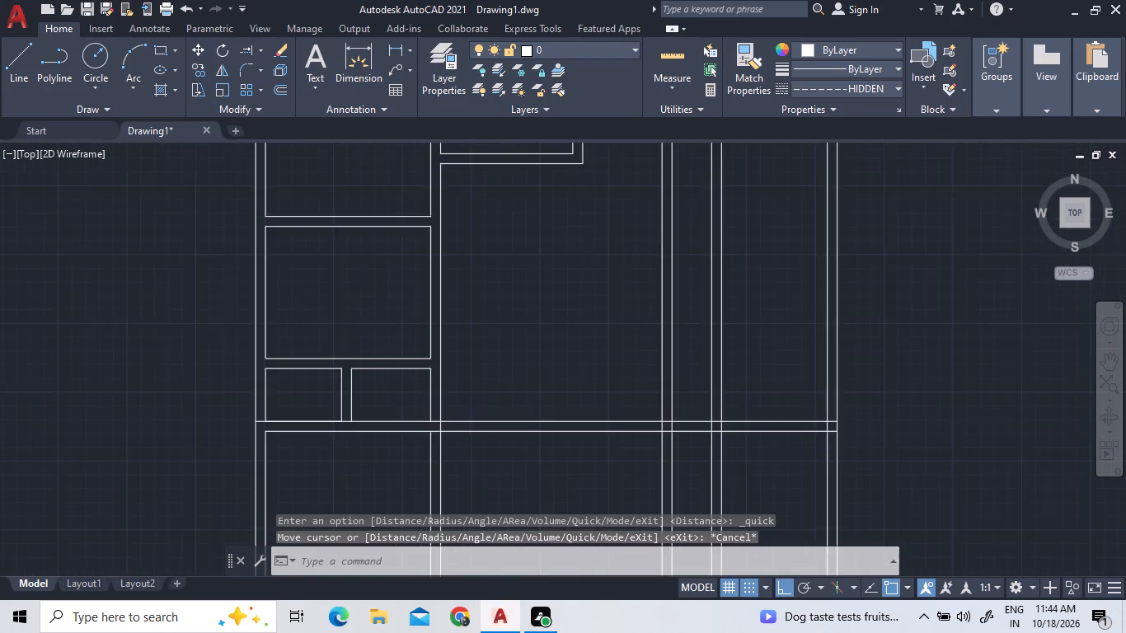
double_click(261, 51)
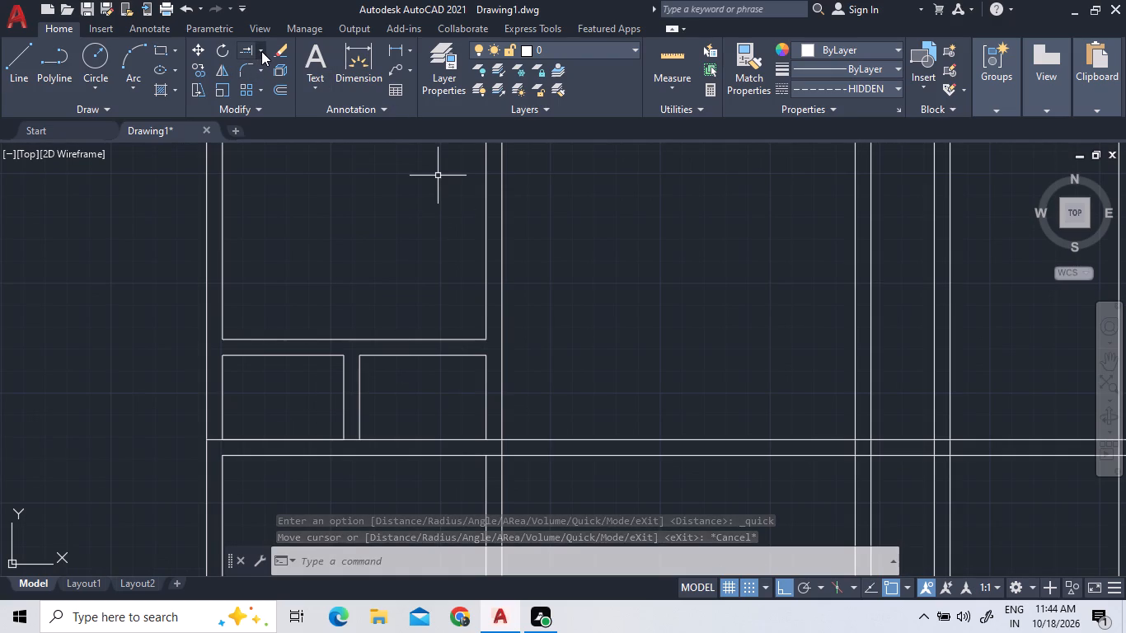
double_click(261, 51)
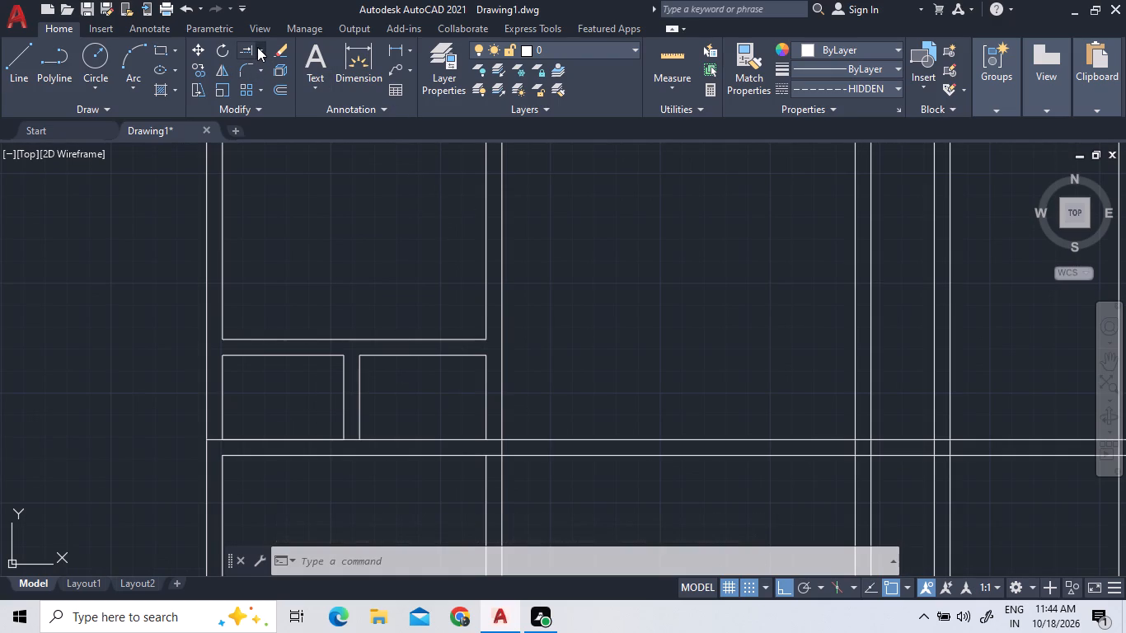
triple_click(257, 47)
triple_click(260, 73)
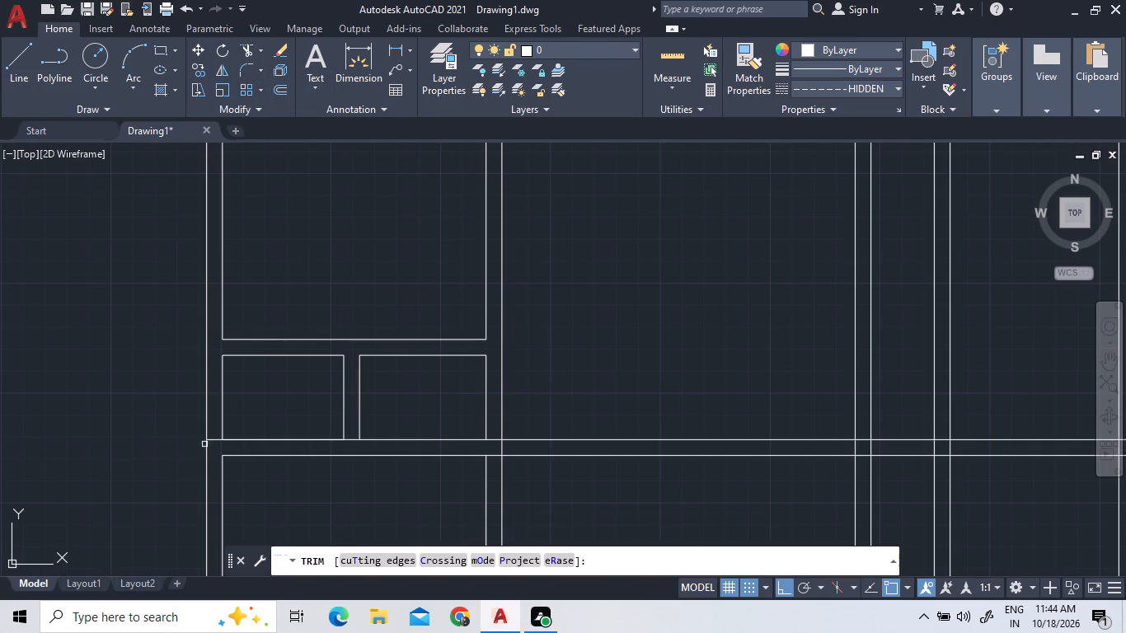
double_click(216, 440)
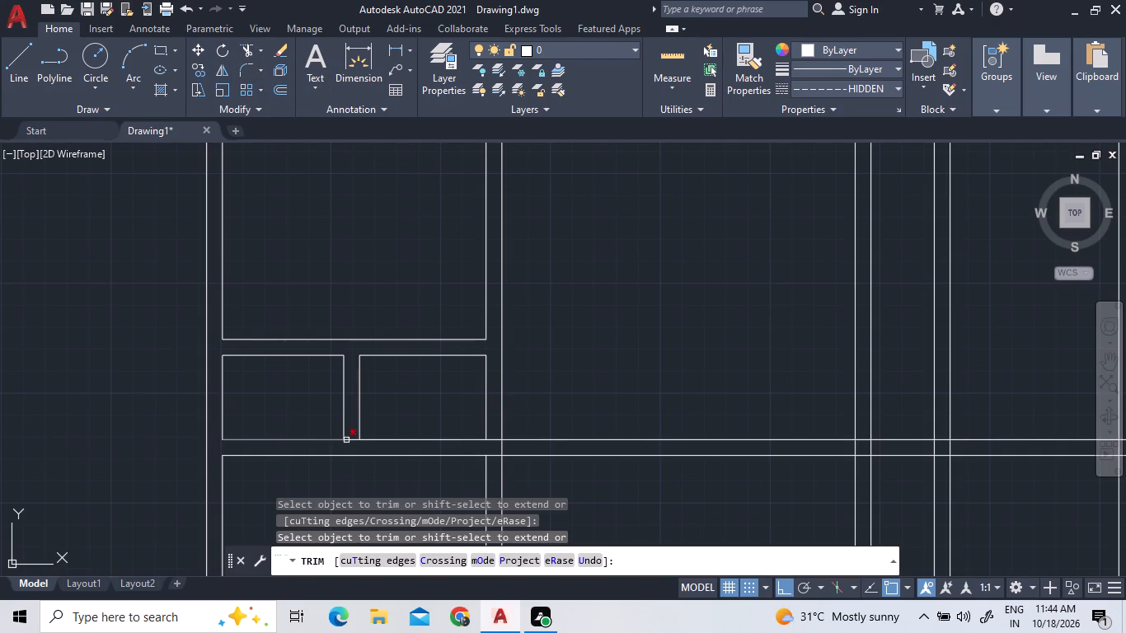
double_click(352, 438)
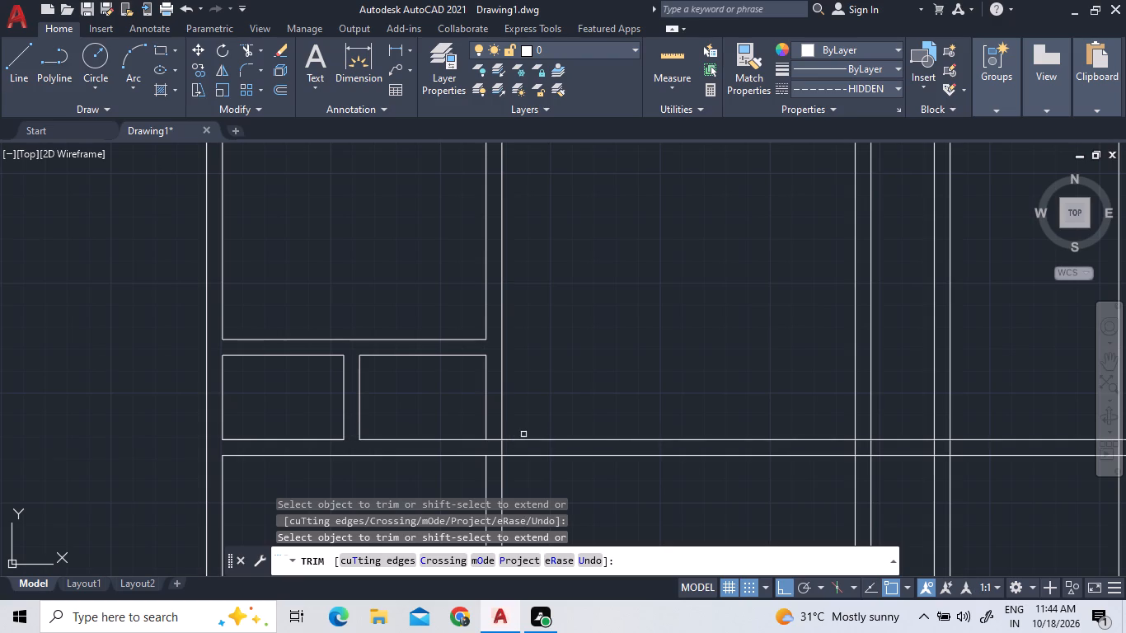
double_click(497, 438)
click(495, 458)
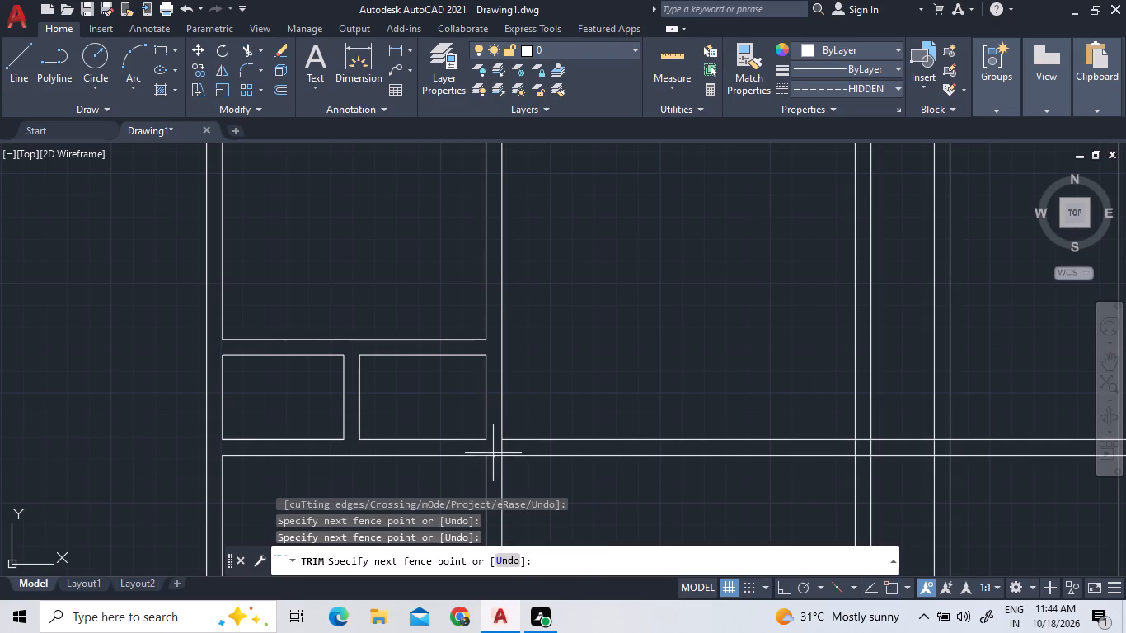
triple_click(498, 447)
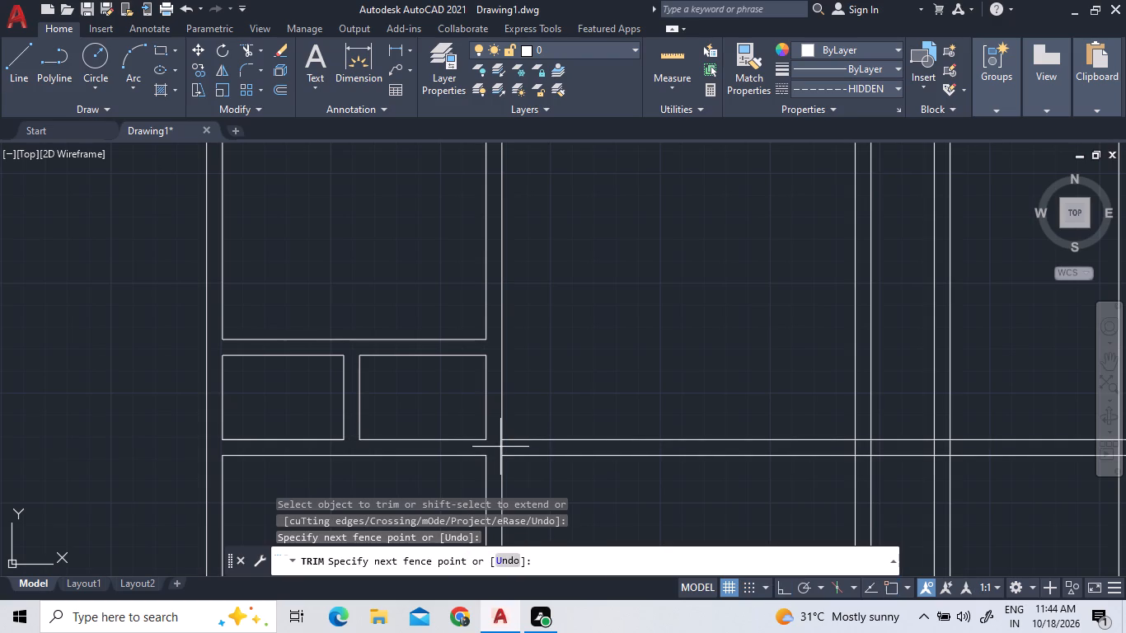
double_click(509, 447)
Offset the east line of the wall beside the two small rooms 8' eastward into the large open space.
scroll(562, 342, down, 1)
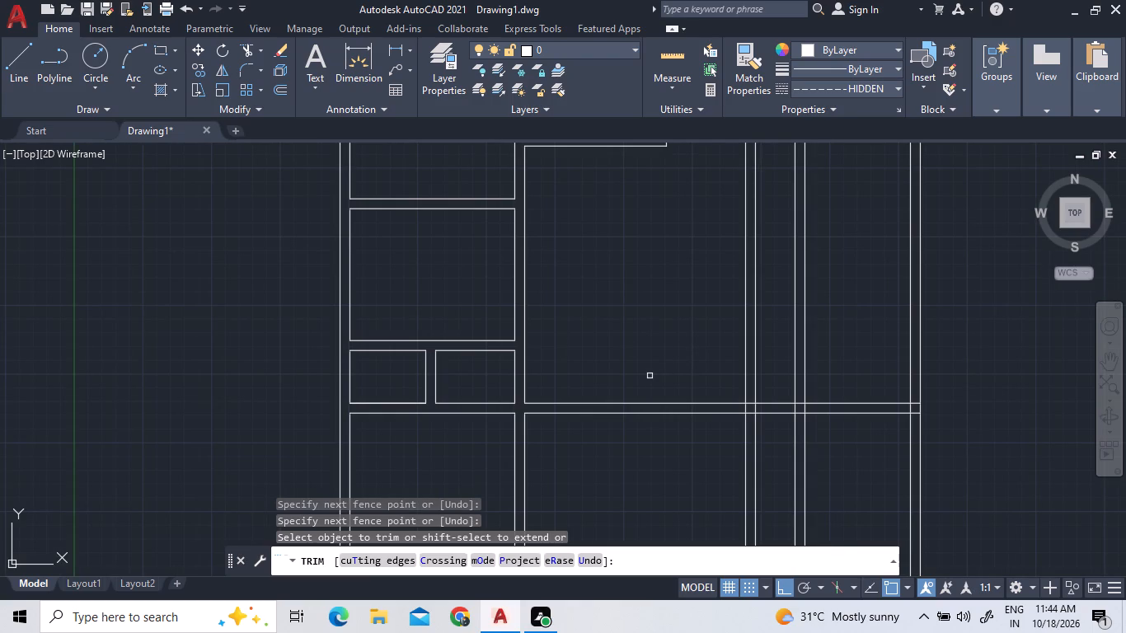
scroll(572, 357, down, 1)
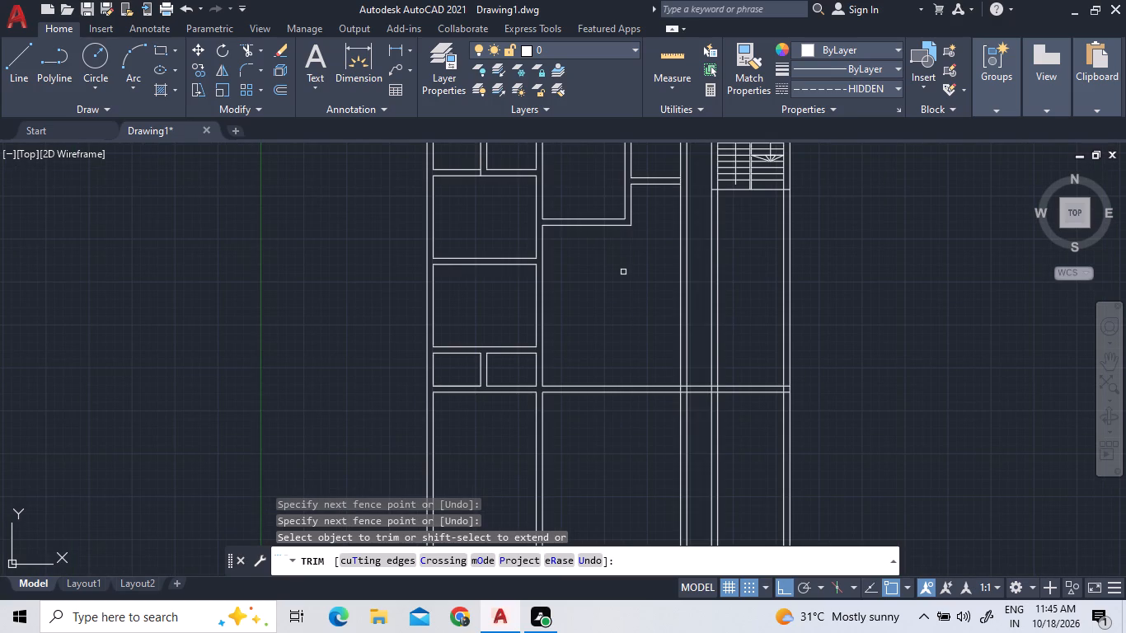
scroll(620, 285, down, 1)
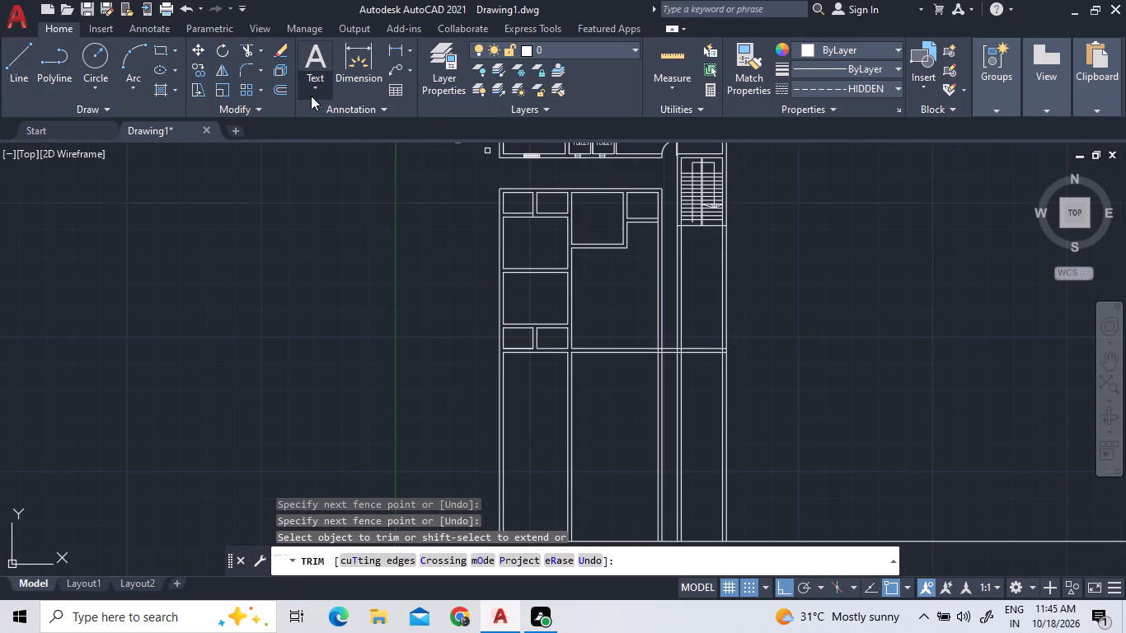
click(279, 92)
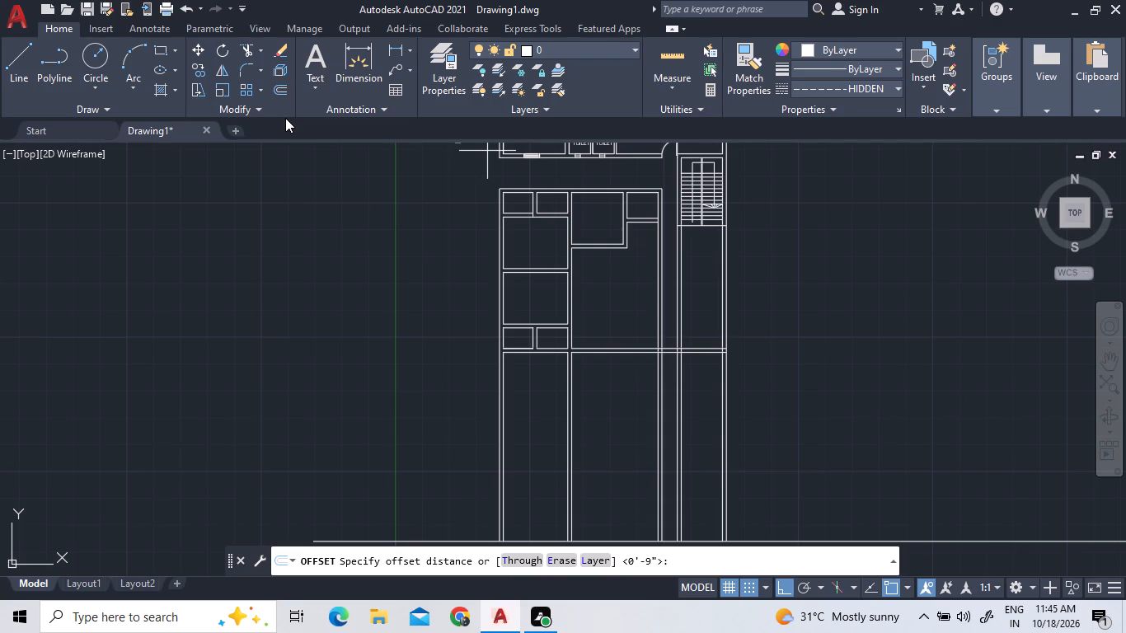
scroll(321, 375, down, 2)
scroll(425, 341, up, 2)
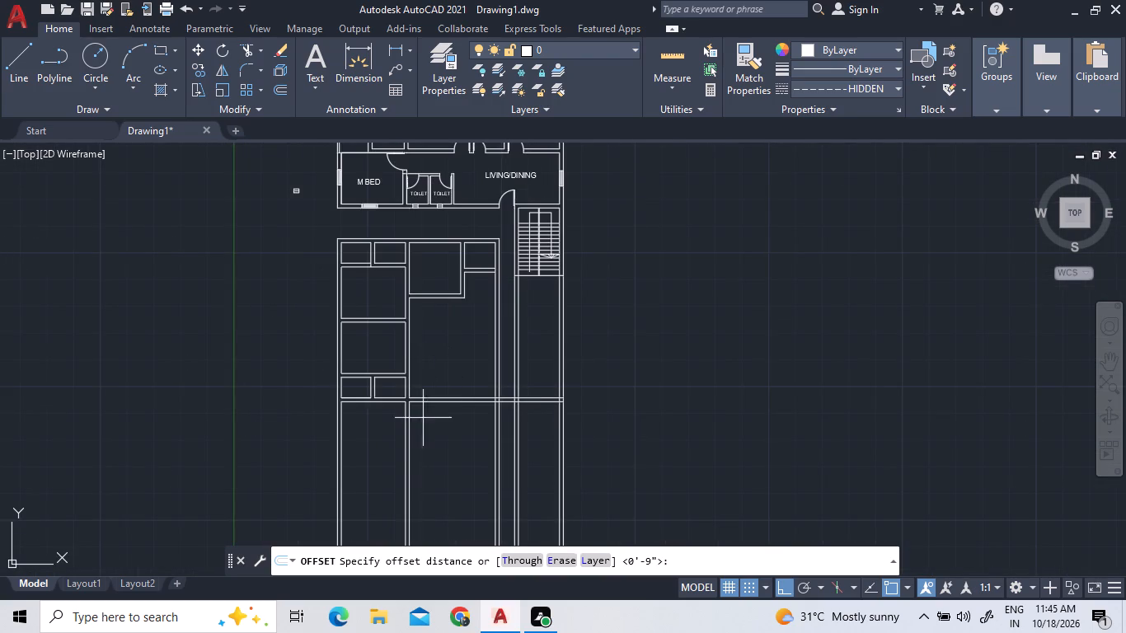
scroll(420, 414, up, 2)
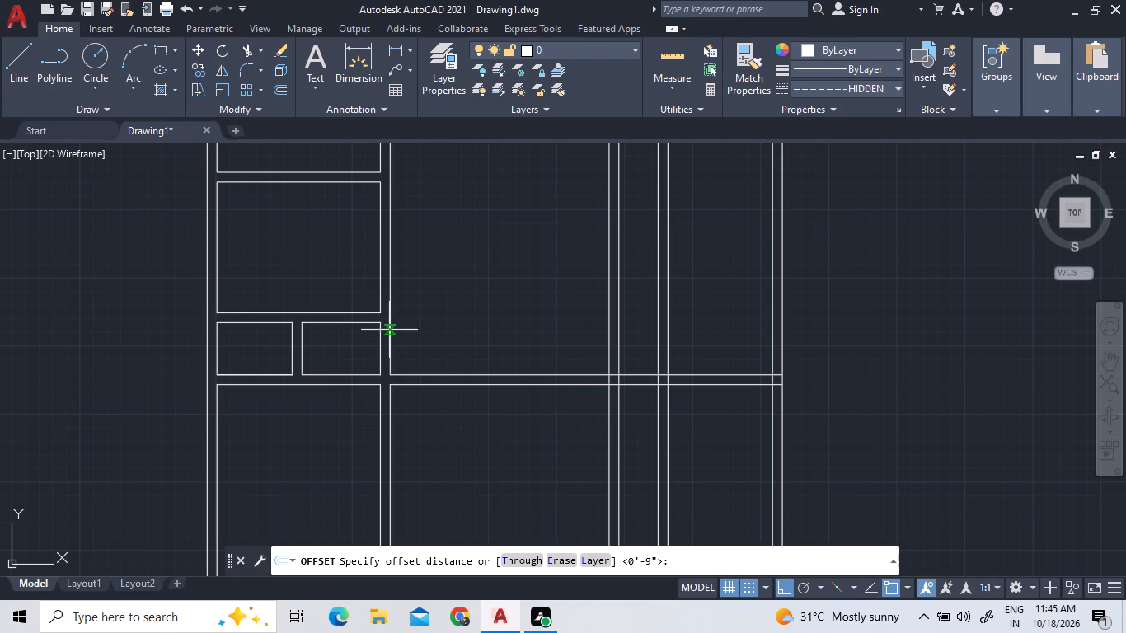
text(8')
key(Return)
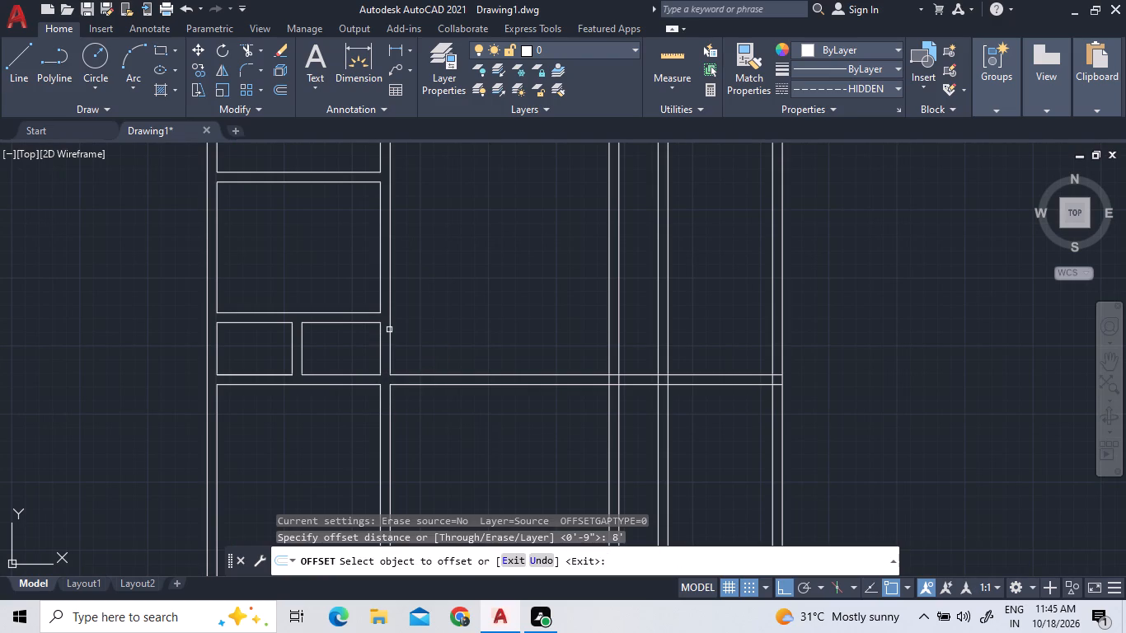
click(391, 326)
double_click(430, 333)
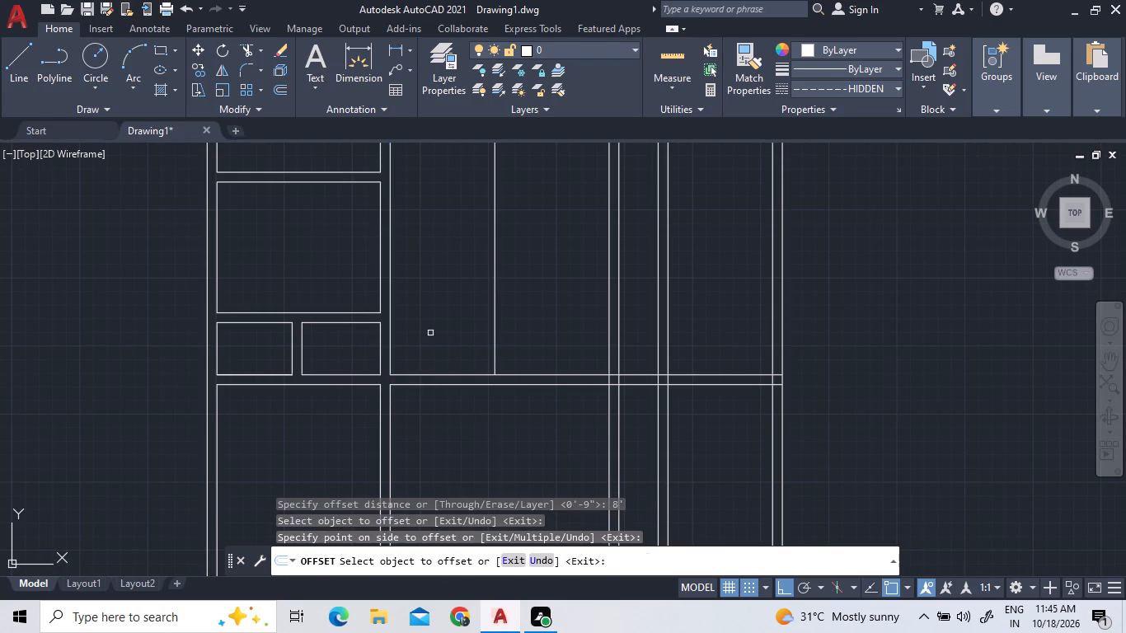
Offset the north line of the extended cross wall 7' northward into the open space.
scroll(445, 379, down, 3)
scroll(449, 341, up, 2)
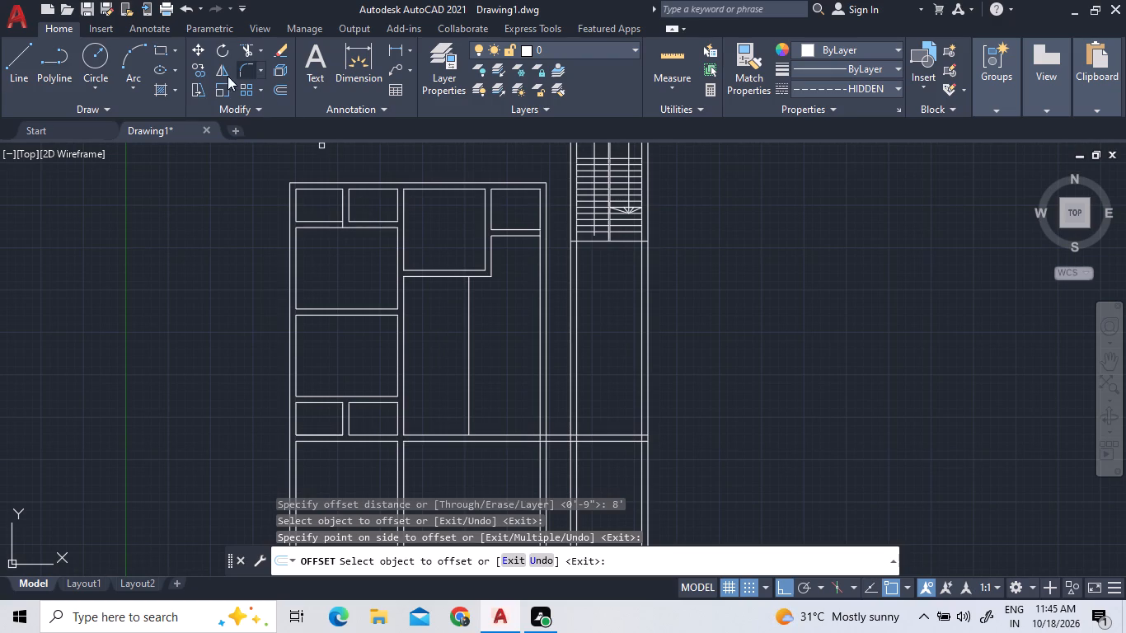
click(278, 87)
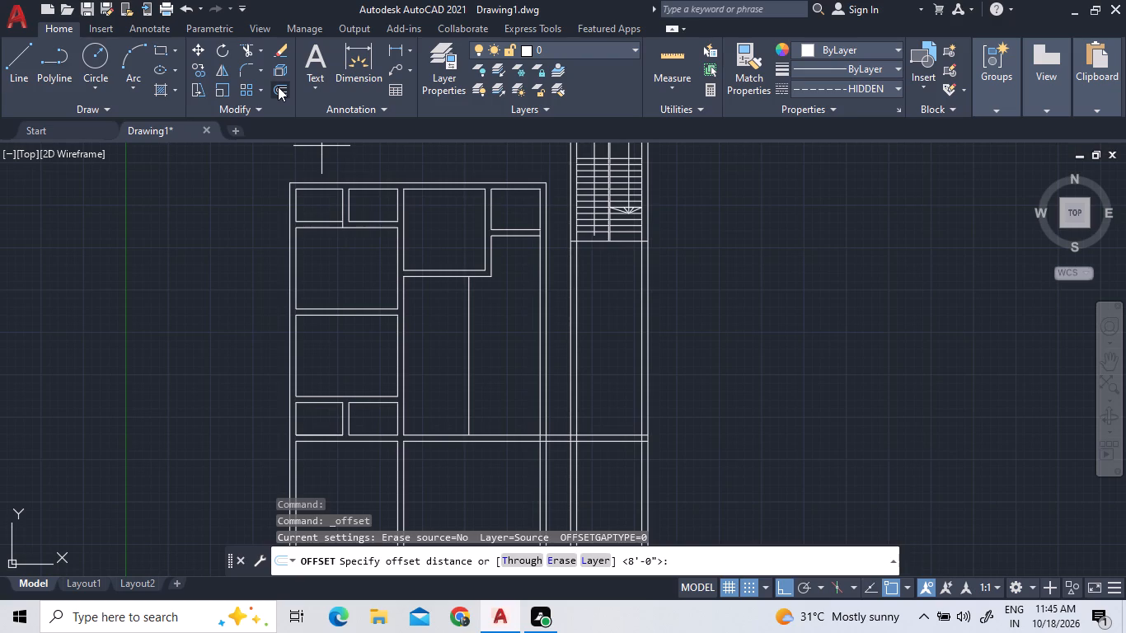
text(7')
key(Return)
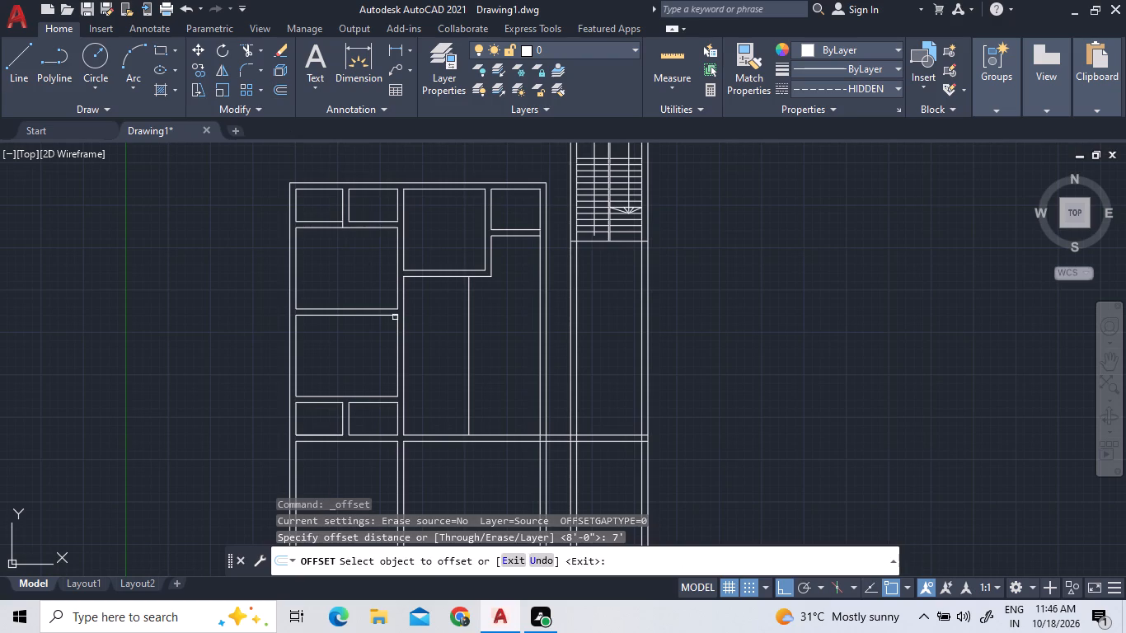
double_click(446, 436)
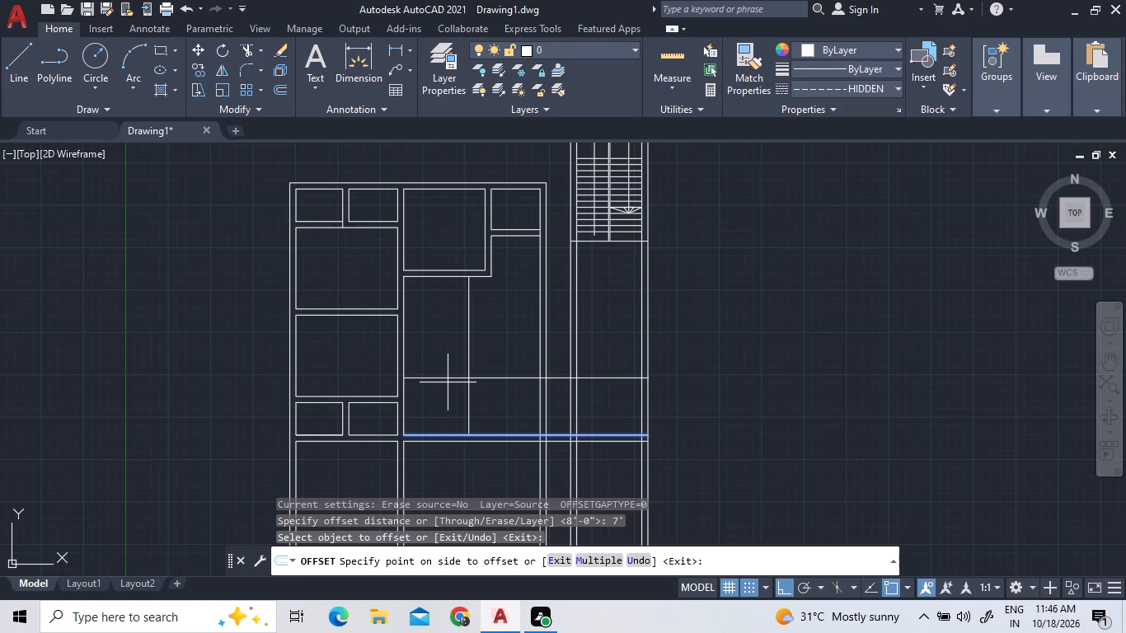
click(448, 382)
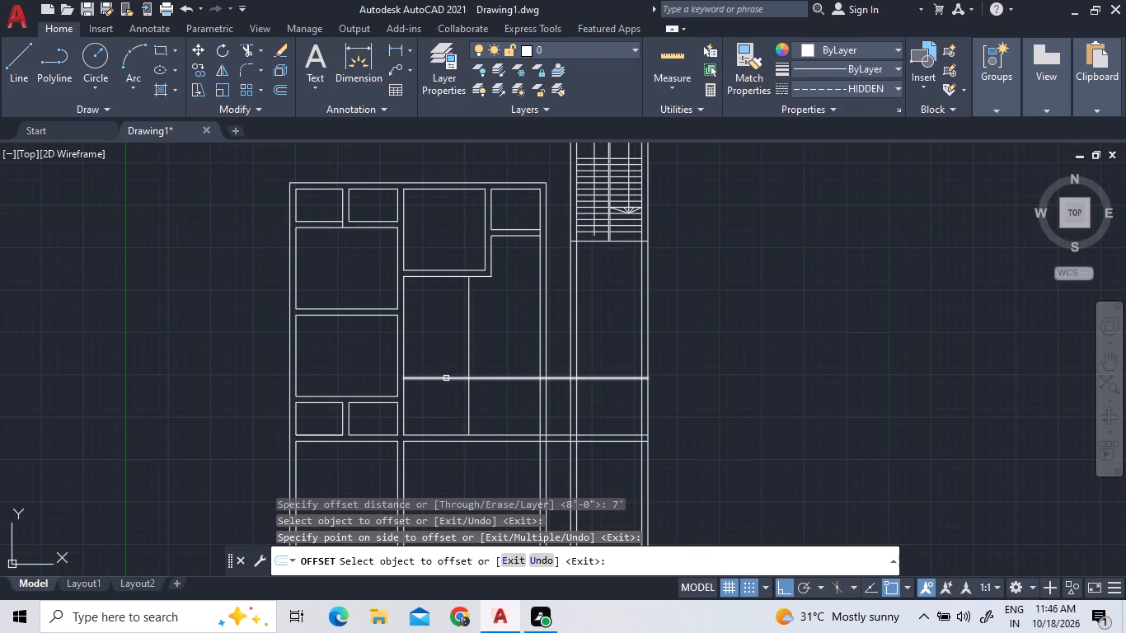
Offset the new horizontal line 9" northward and the new vertical line 9" eastward to give both walls their thickness.
click(290, 87)
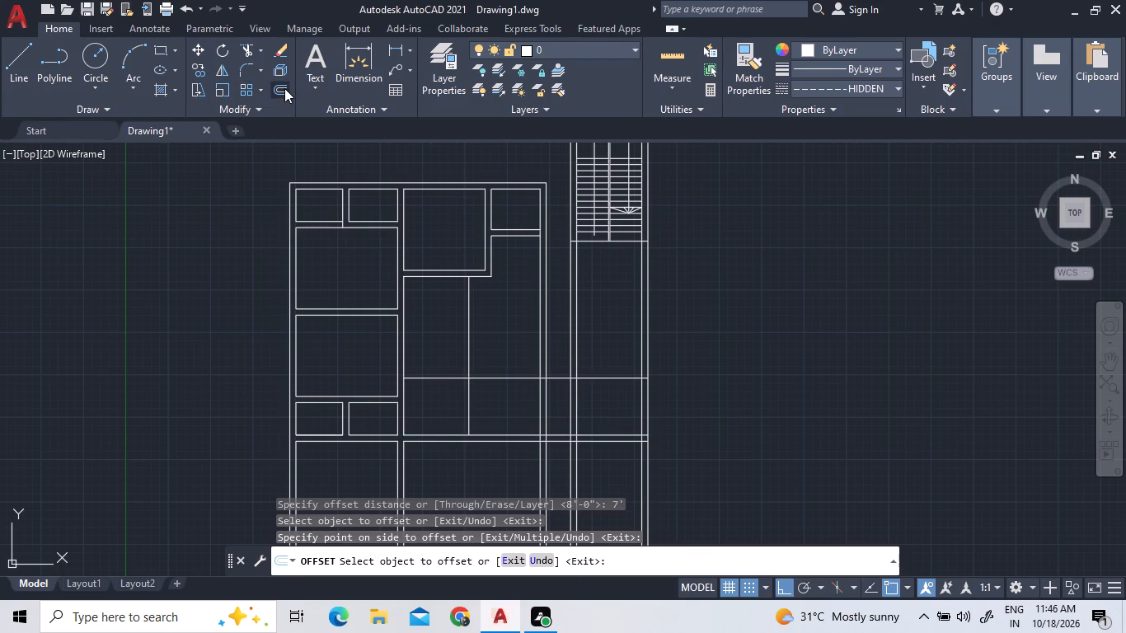
click(284, 88)
text(9")
key(Return)
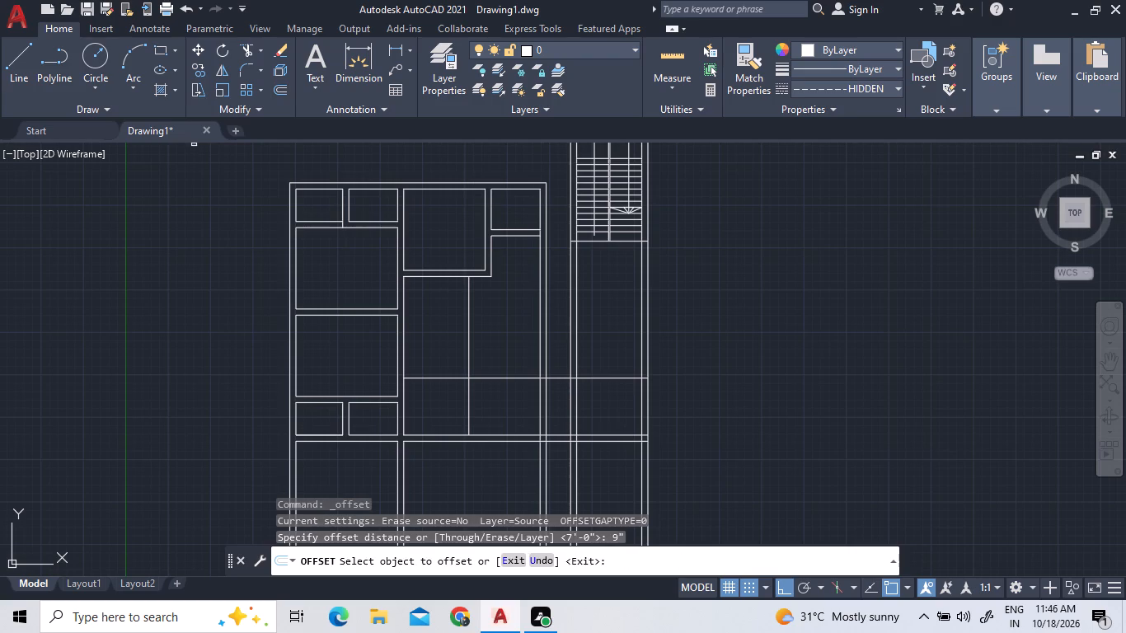
double_click(444, 379)
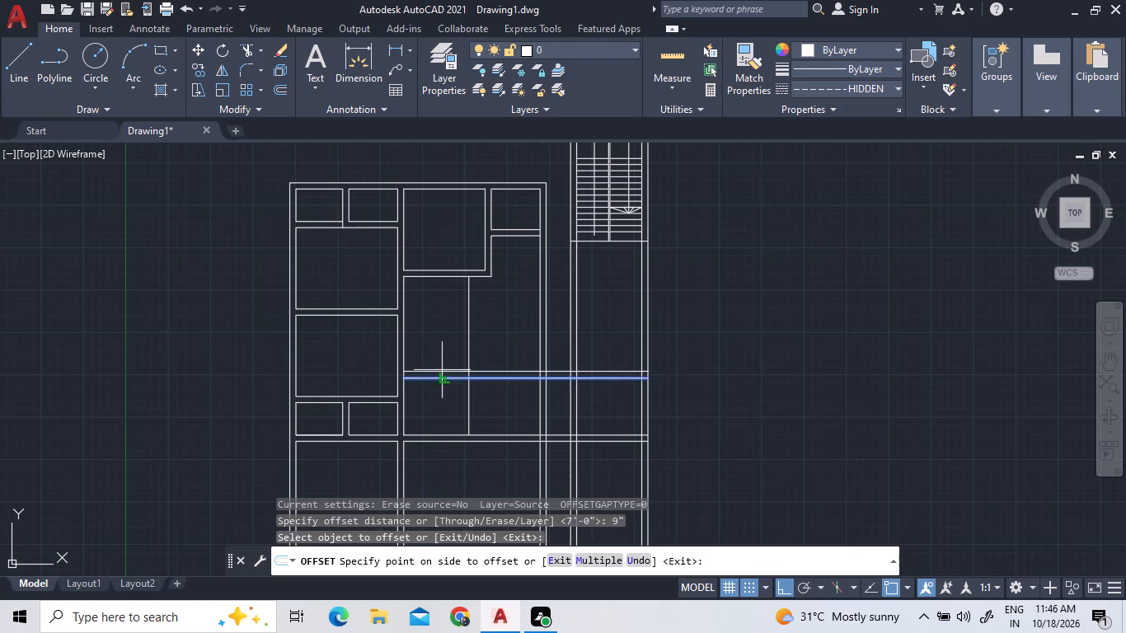
double_click(441, 367)
click(471, 399)
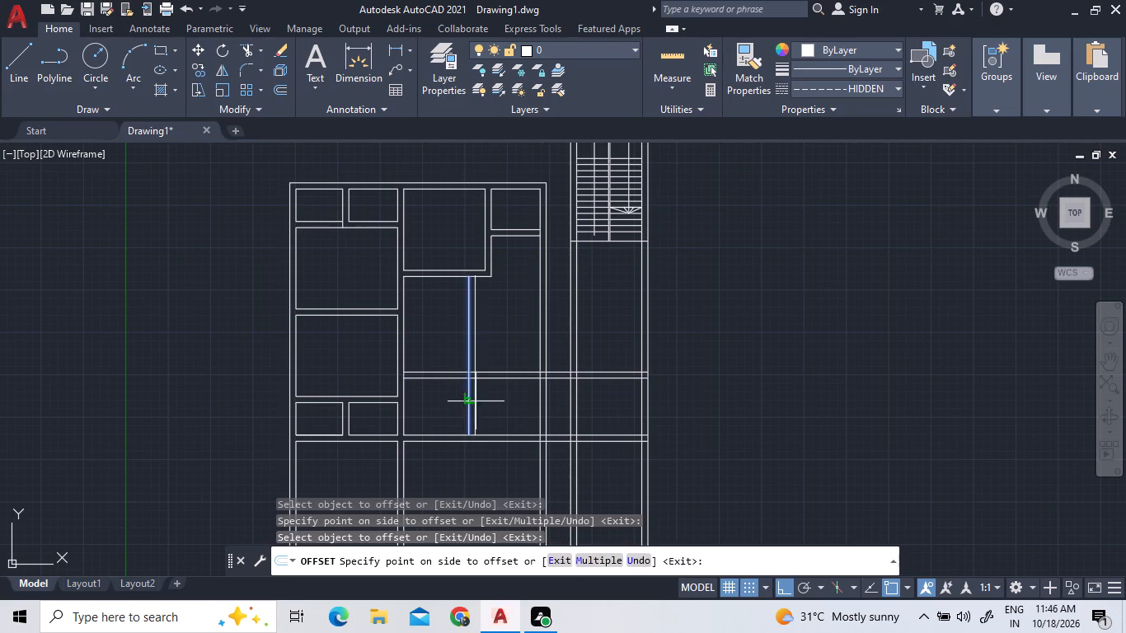
triple_click(486, 405)
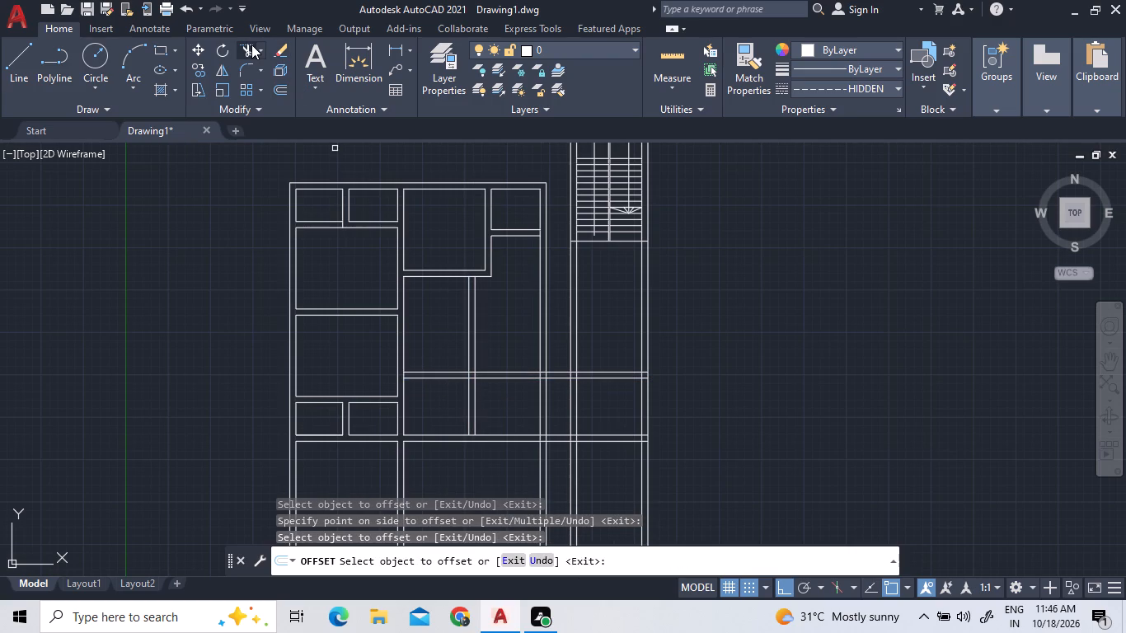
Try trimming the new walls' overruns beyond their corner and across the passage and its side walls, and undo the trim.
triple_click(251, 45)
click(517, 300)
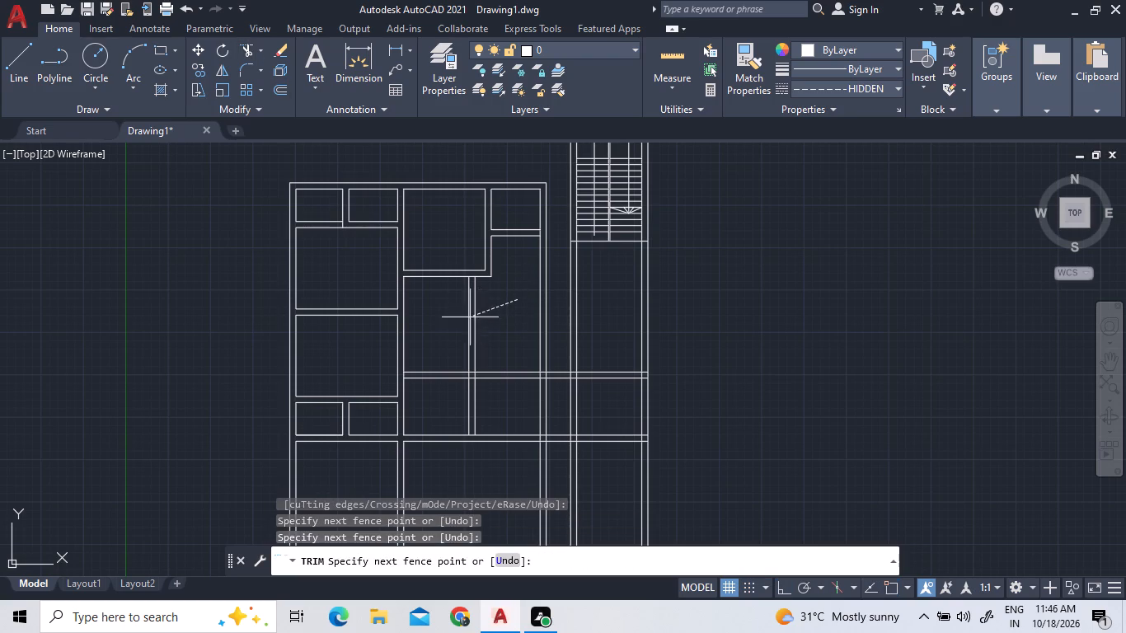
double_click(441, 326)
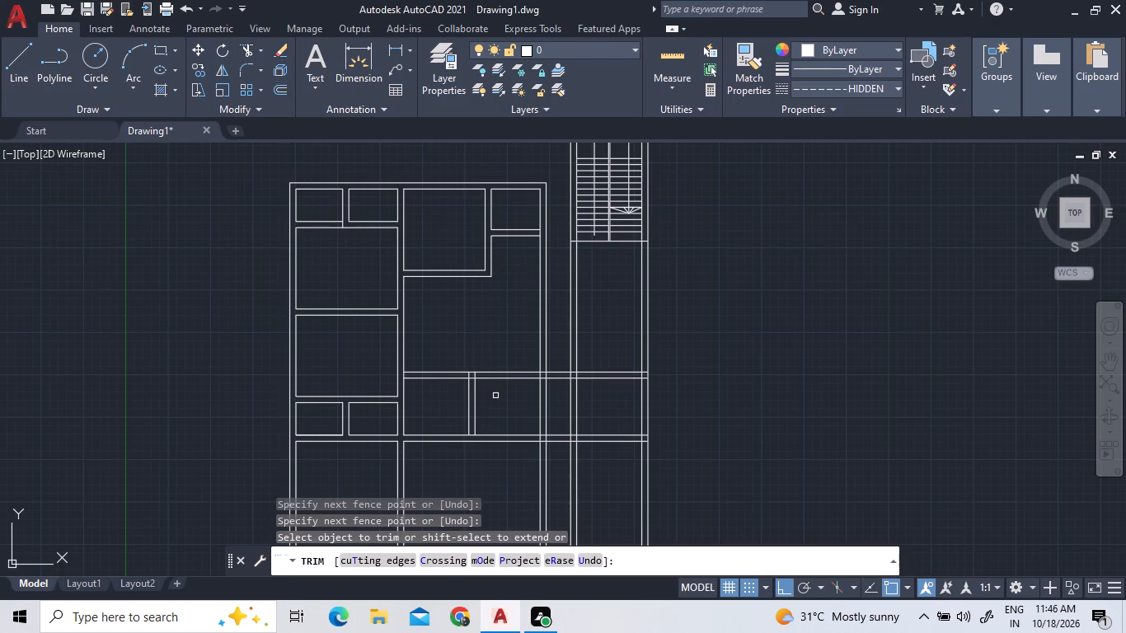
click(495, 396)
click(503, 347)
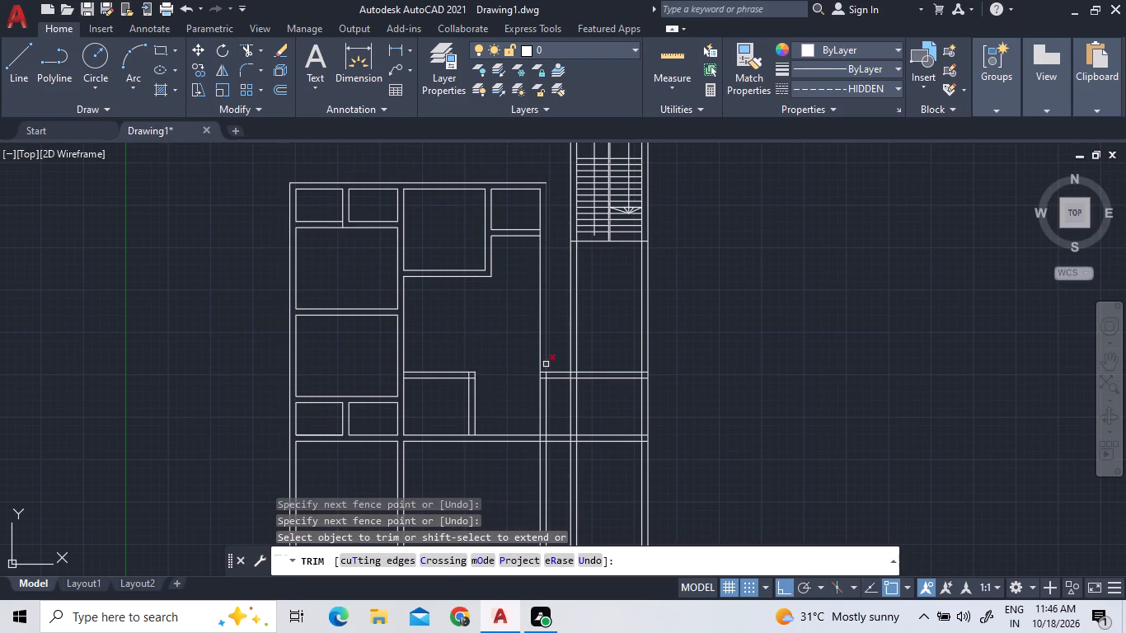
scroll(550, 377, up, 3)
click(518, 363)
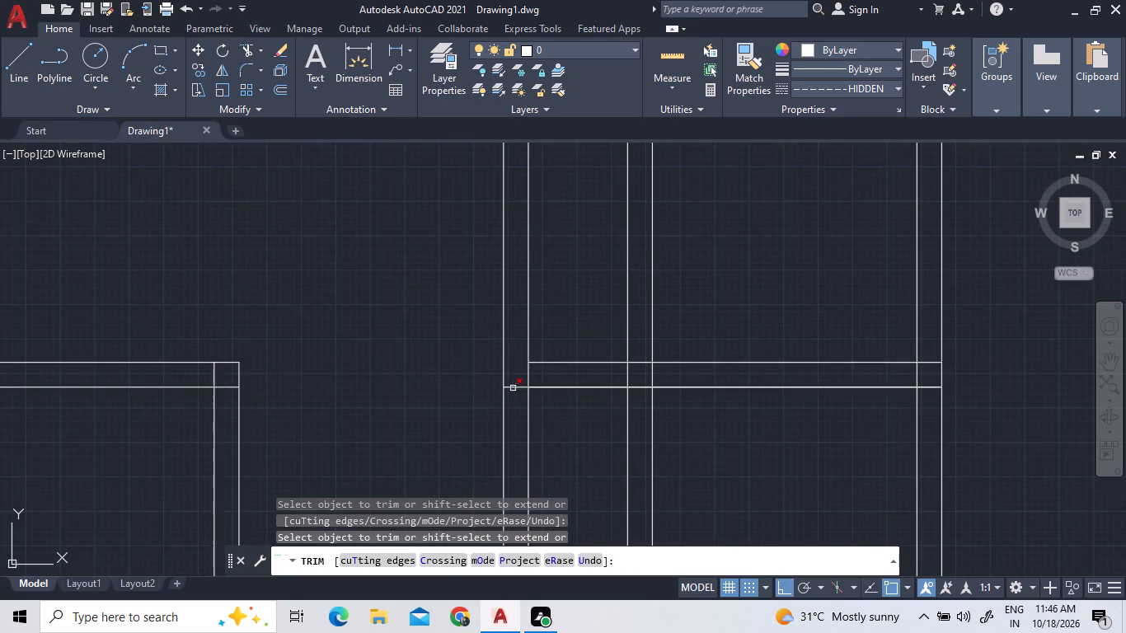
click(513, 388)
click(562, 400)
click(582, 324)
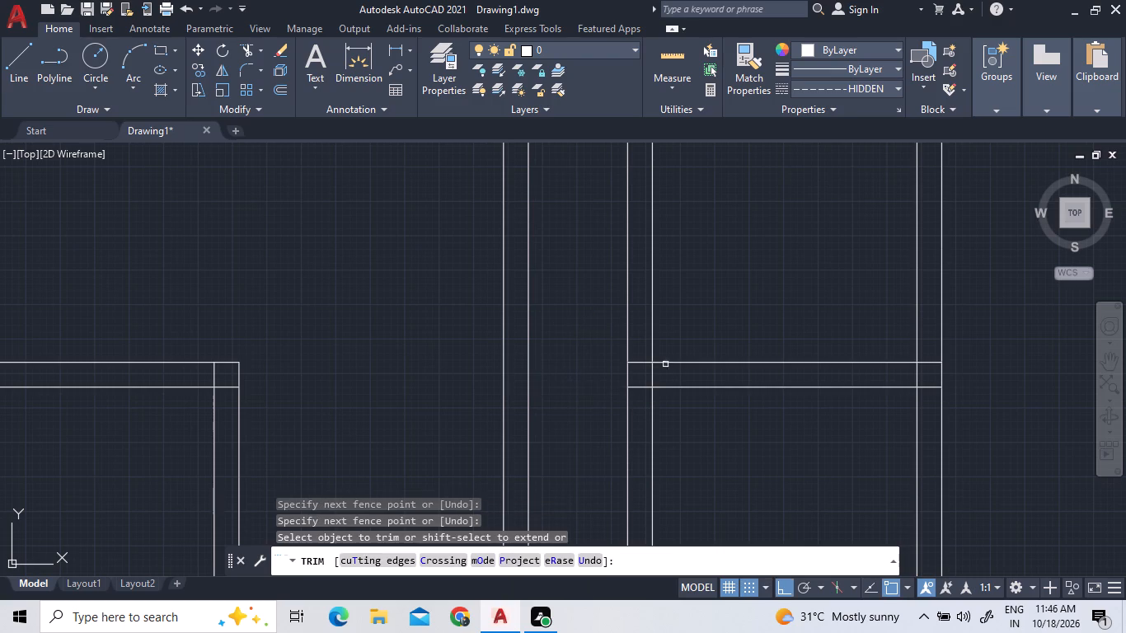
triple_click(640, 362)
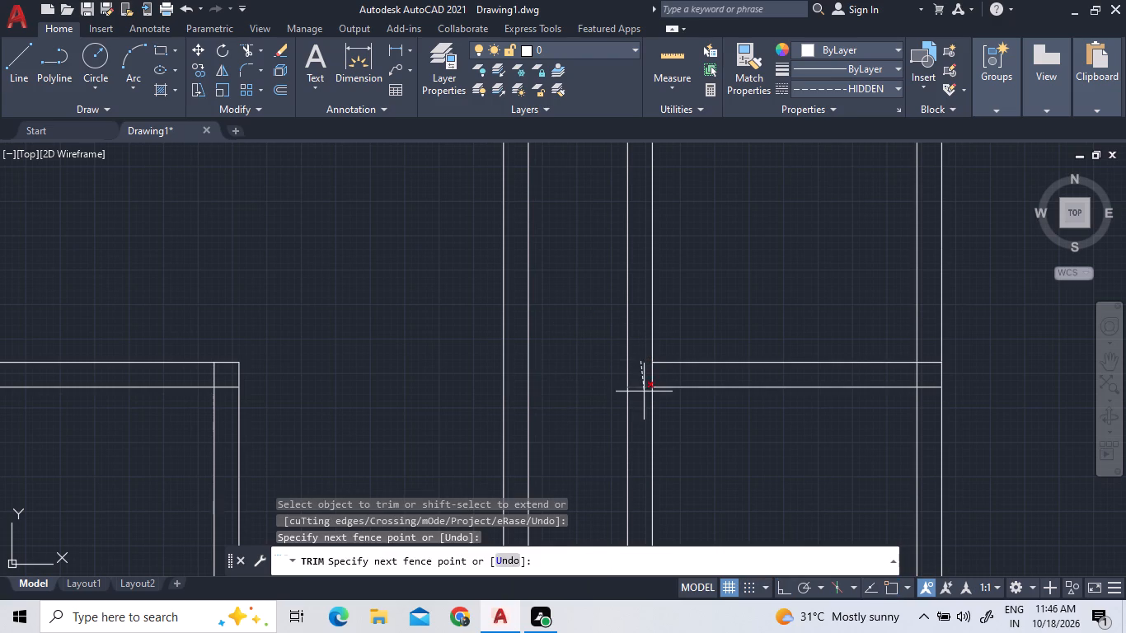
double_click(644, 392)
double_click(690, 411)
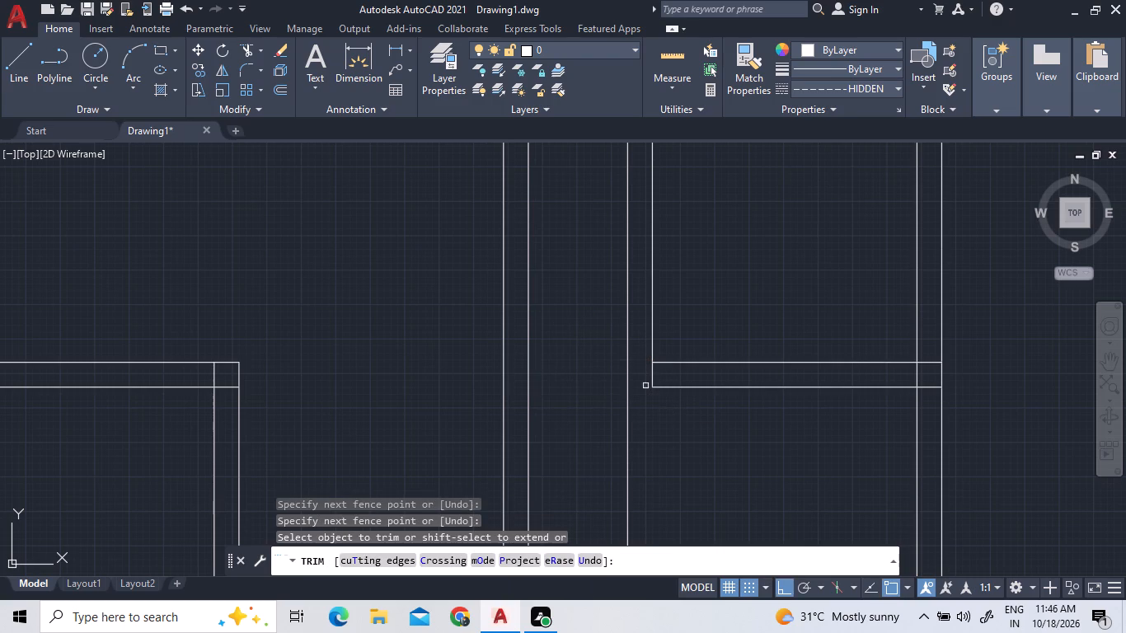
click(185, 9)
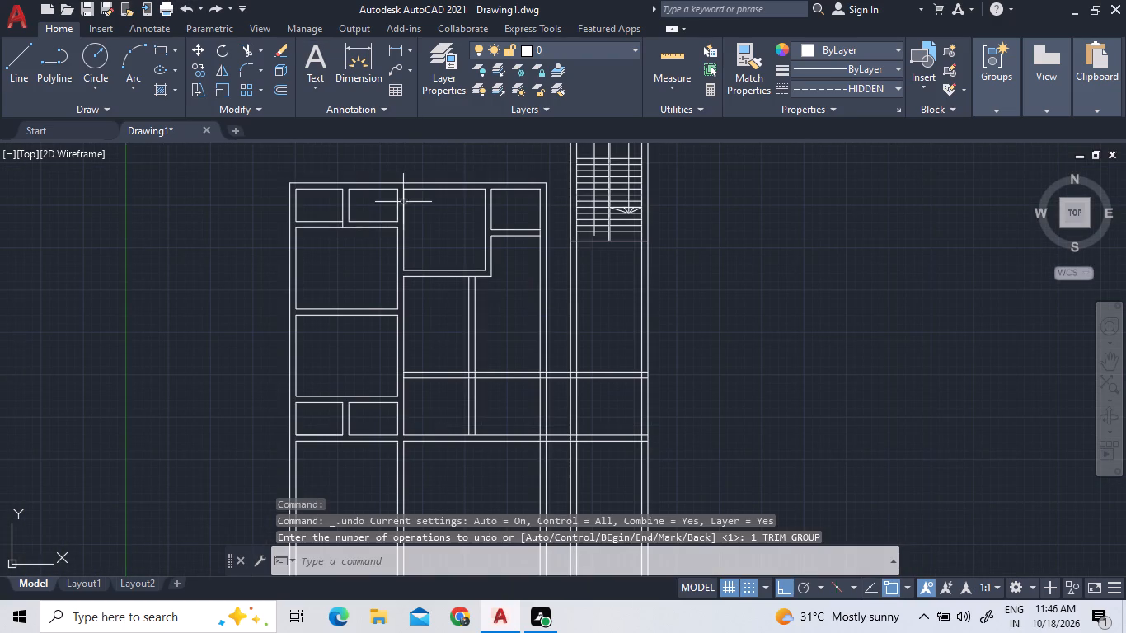
Trim the new vertical wall north of the horizontal one and the horizontal wall between their corner and the block's east wall.
double_click(239, 49)
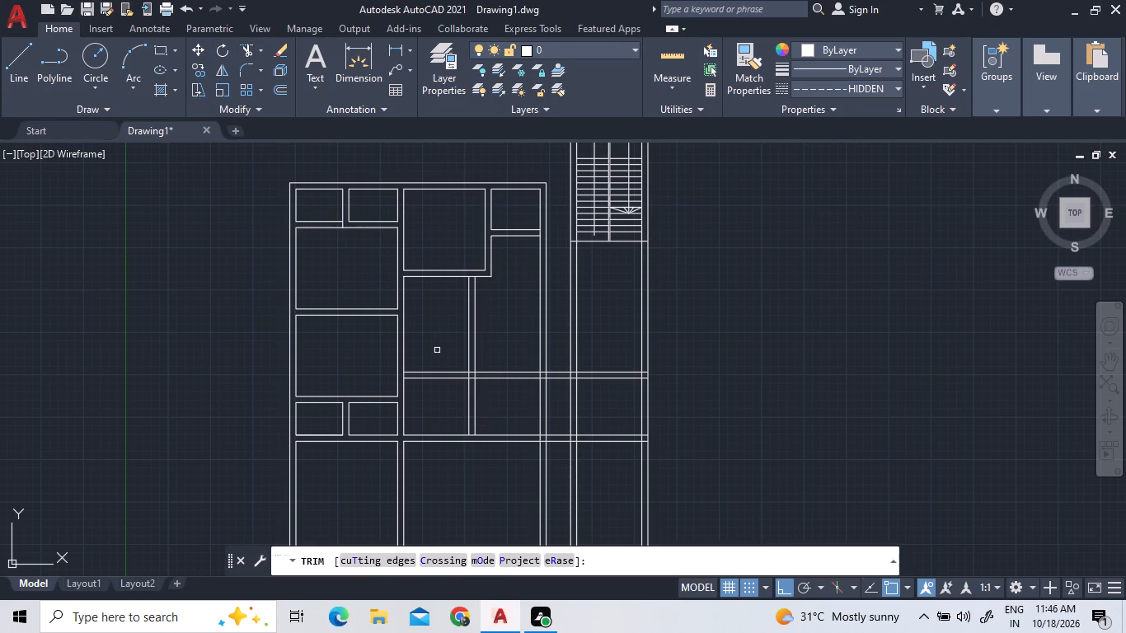
click(519, 381)
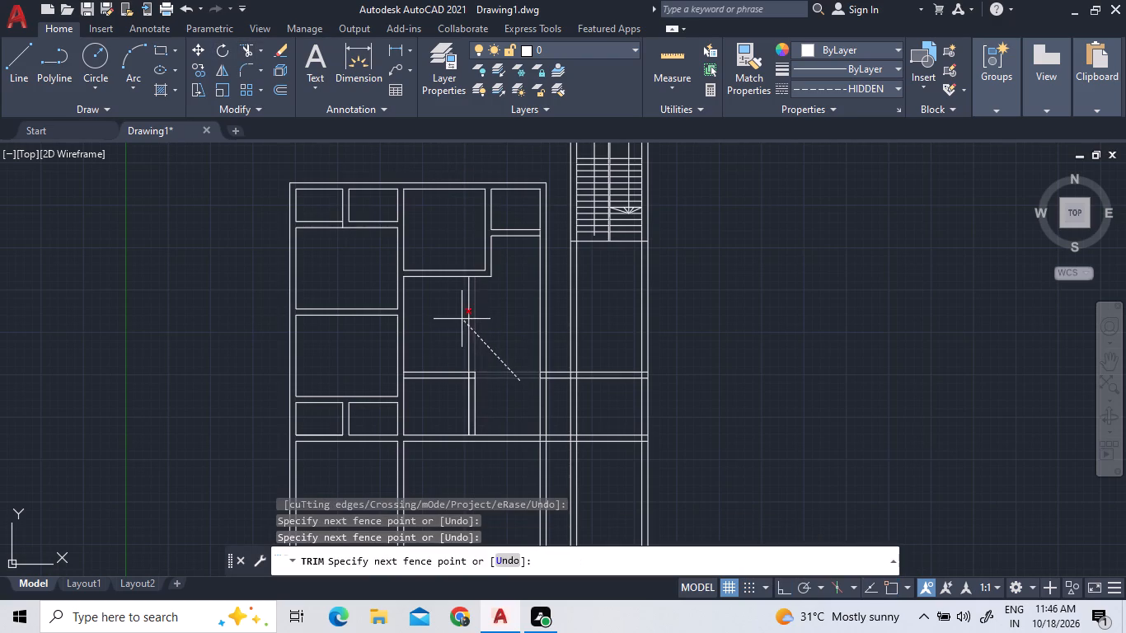
triple_click(461, 319)
click(512, 339)
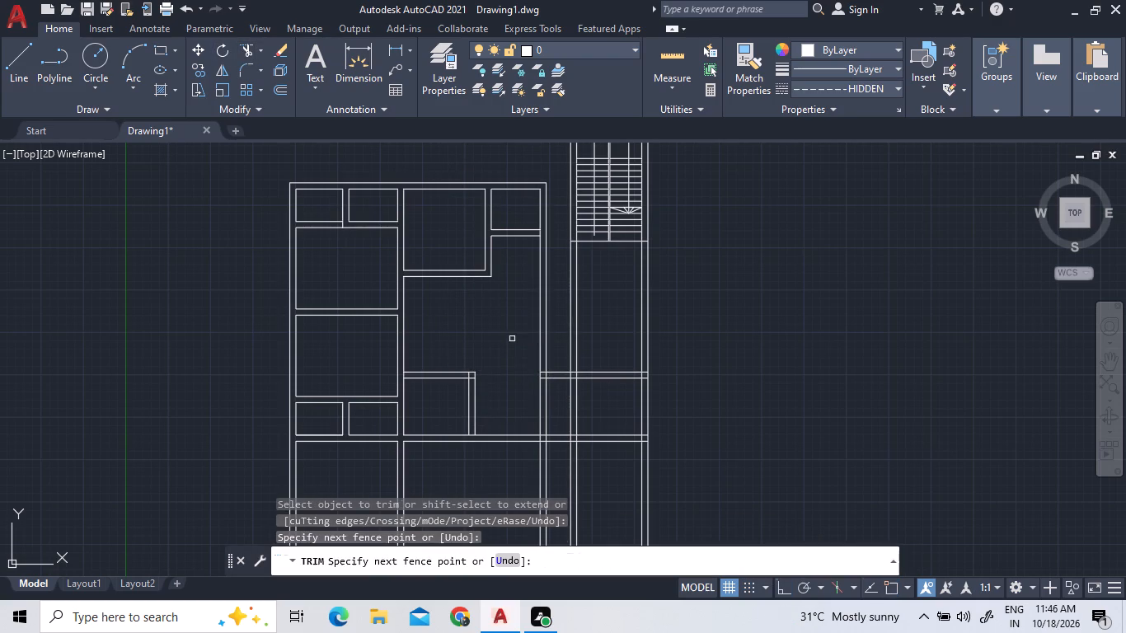
Trim the new horizontal wall's lines inside the block's east wall, across the passage and inside the wall on the passage's east side.
scroll(542, 383, up, 2)
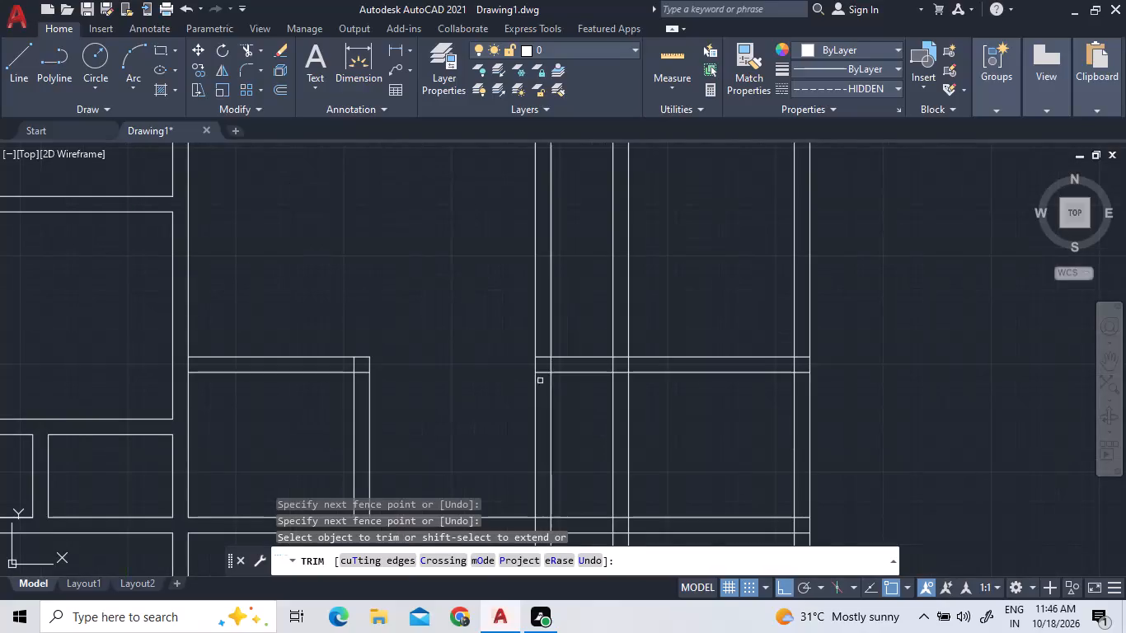
click(540, 374)
double_click(542, 356)
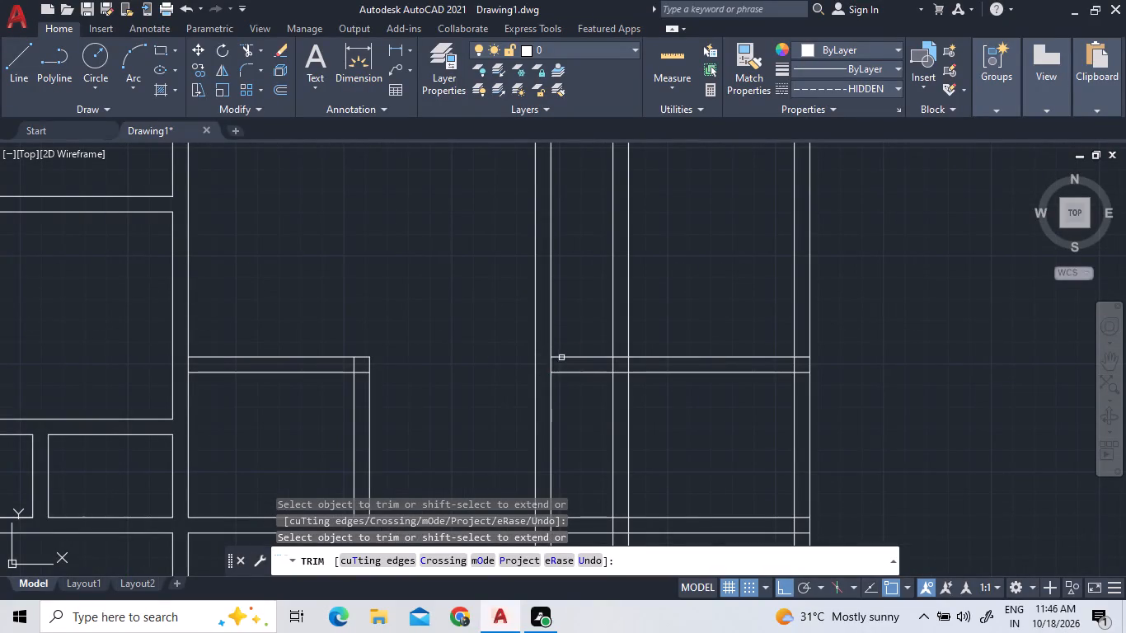
double_click(566, 358)
double_click(573, 376)
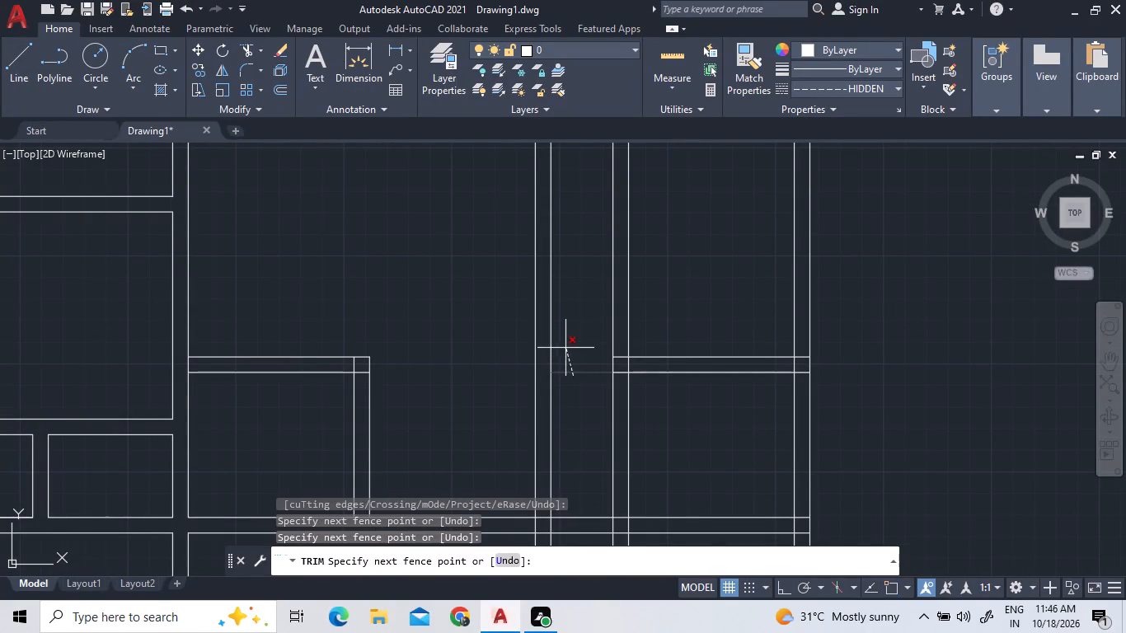
click(571, 343)
click(624, 359)
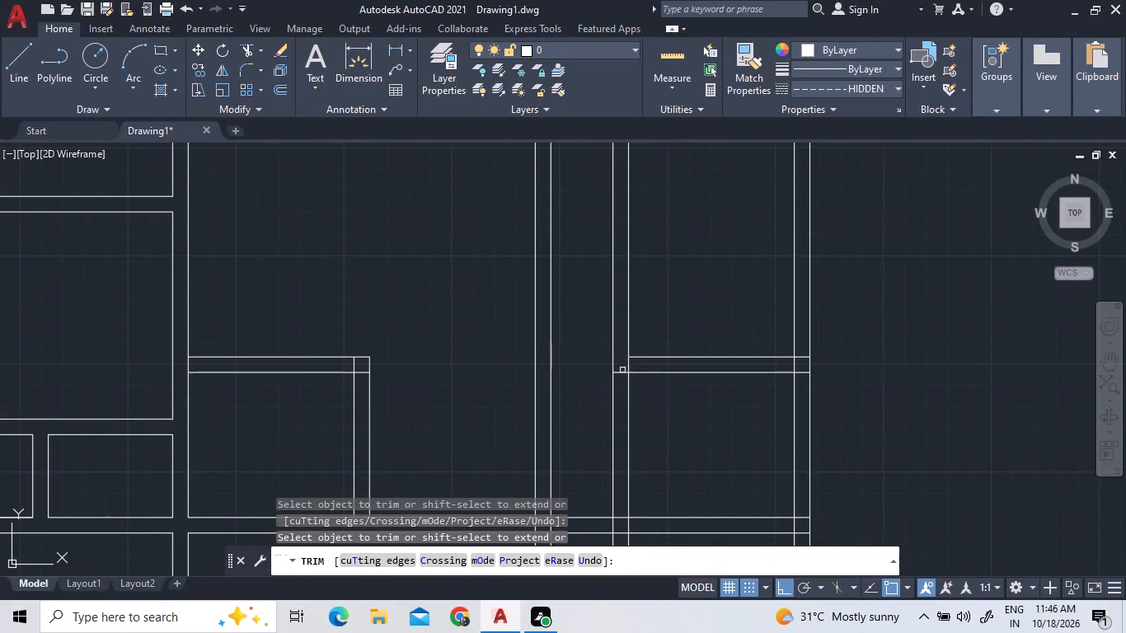
click(621, 374)
scroll(684, 403, down, 3)
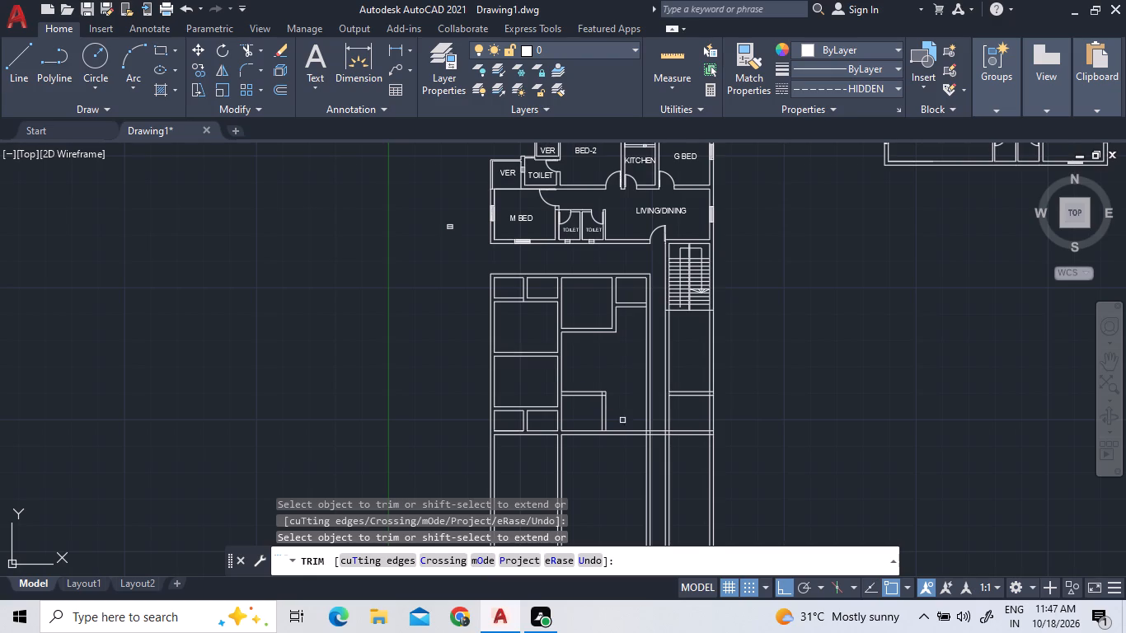
Trim the leftover lines inside the new central room's northeast wall corner and its junctions with the southern and western walls.
scroll(604, 422, up, 3)
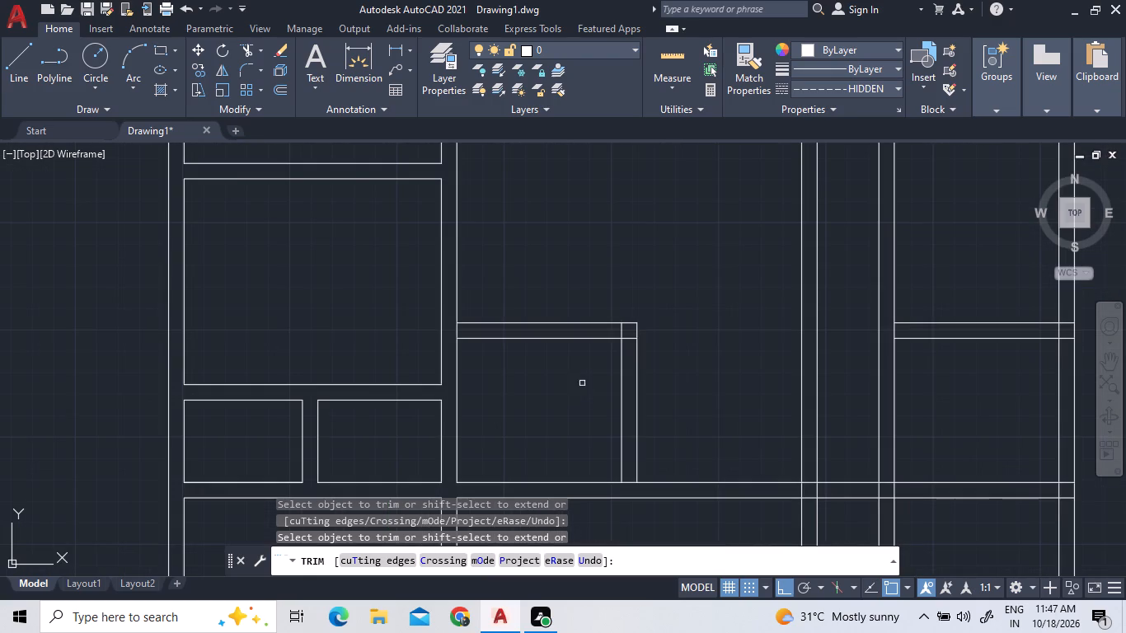
triple_click(634, 338)
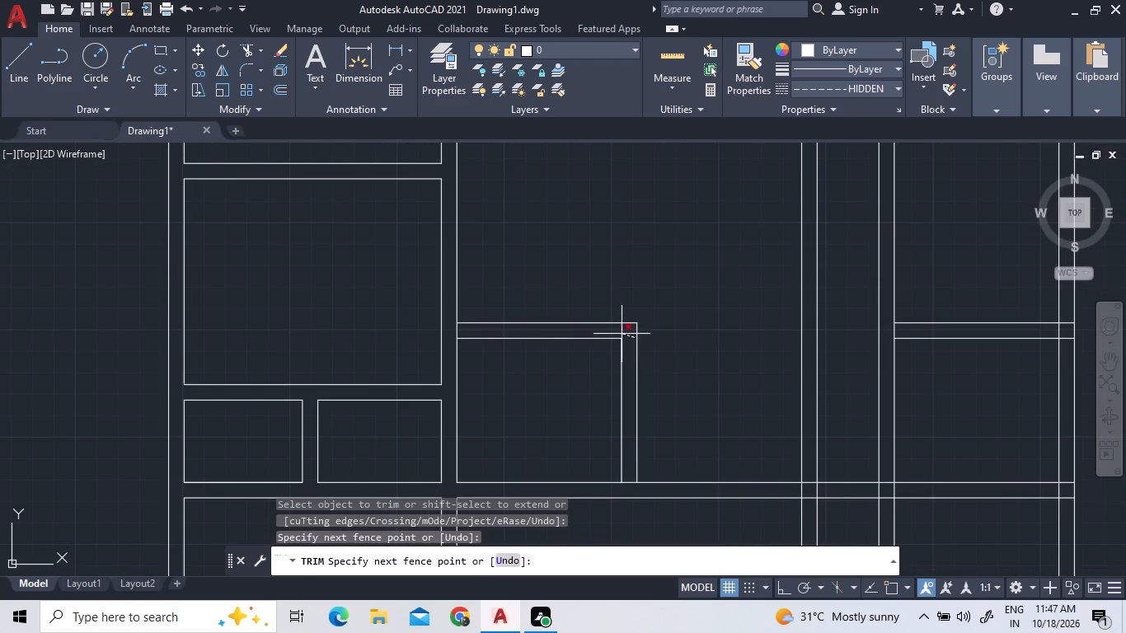
triple_click(622, 334)
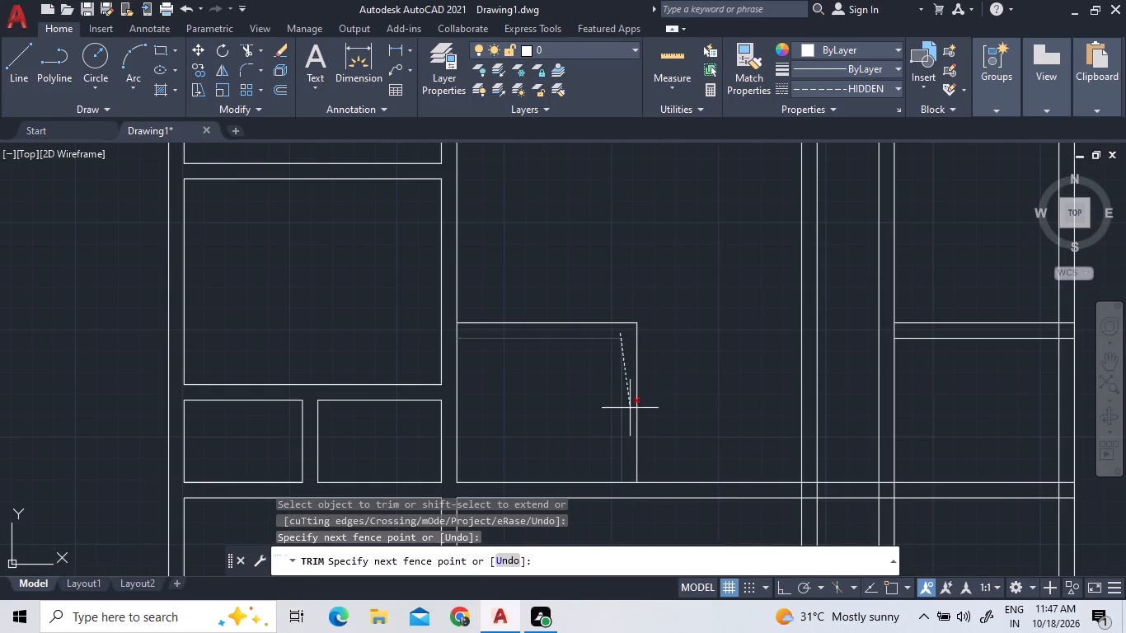
double_click(626, 330)
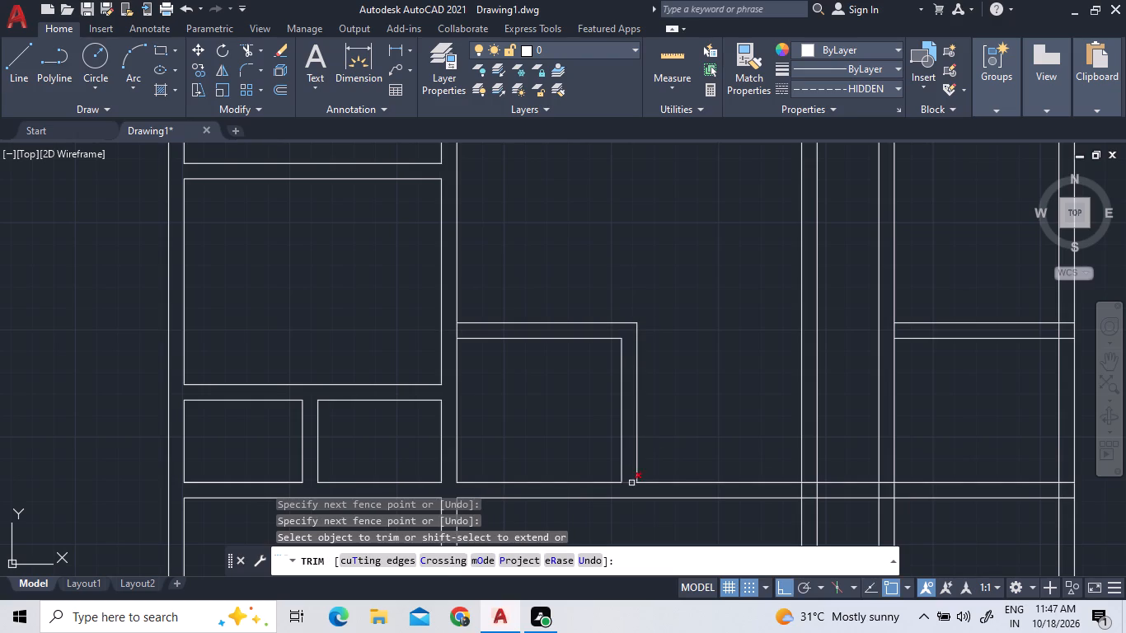
click(631, 483)
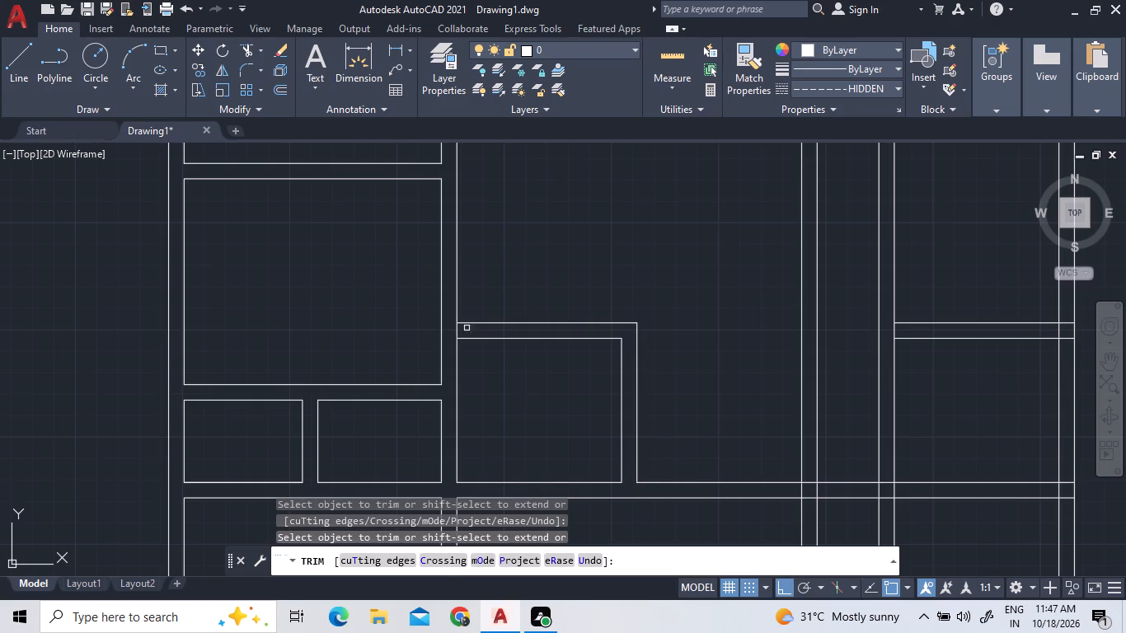
triple_click(459, 330)
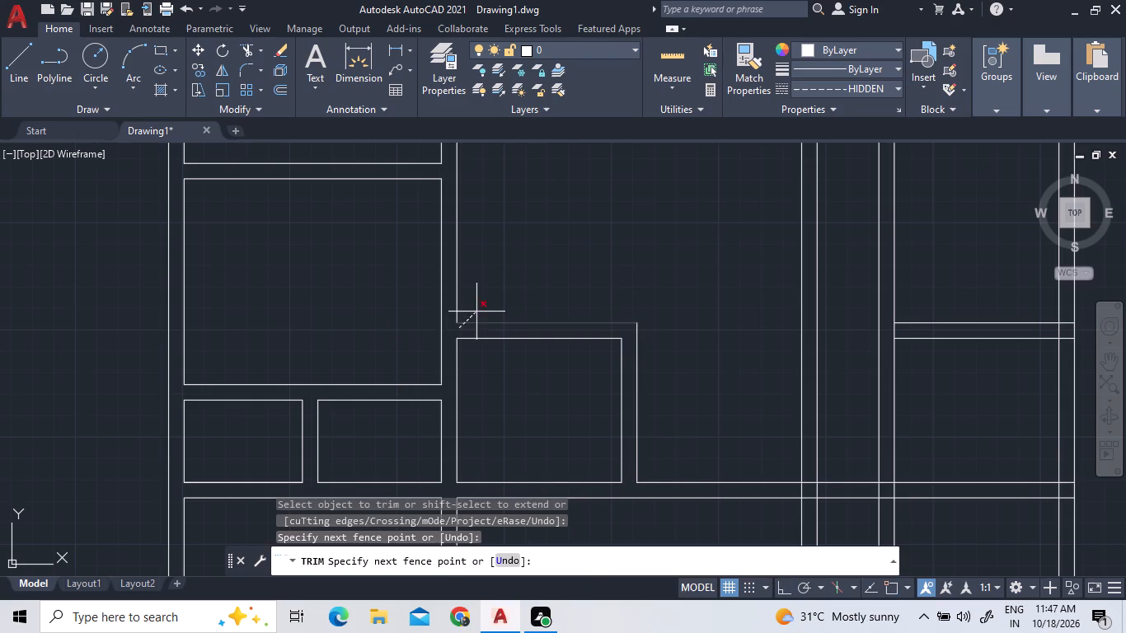
double_click(478, 327)
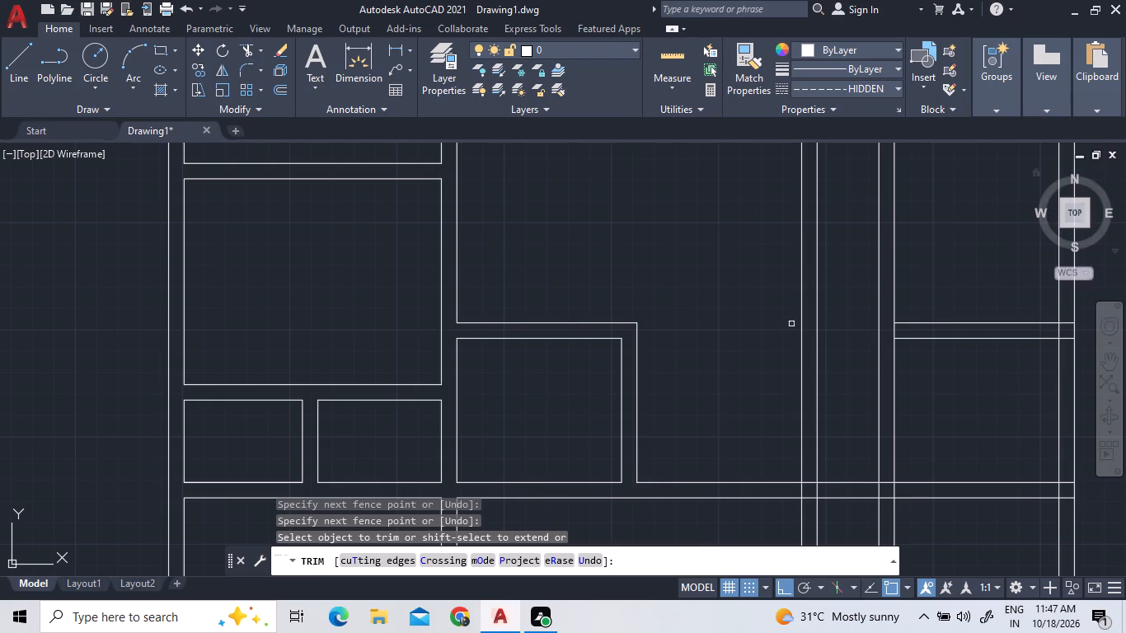
Trim the room's southern wall line pair across the passage and clear the lines inside its junction with the block's east wall.
scroll(701, 381, down, 1)
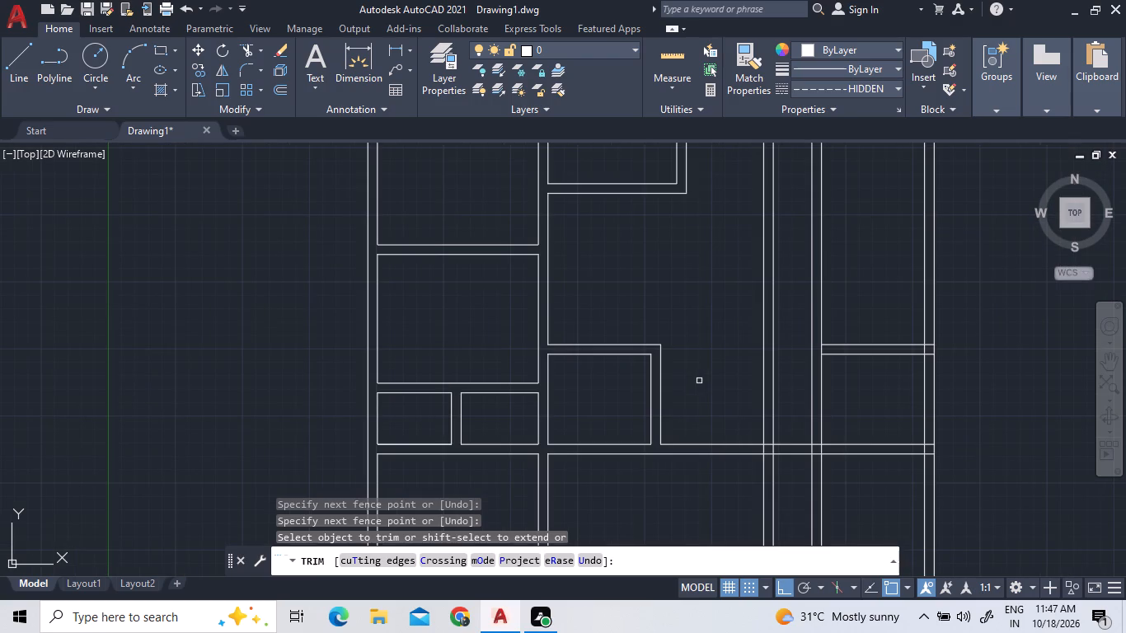
scroll(688, 331, down, 1)
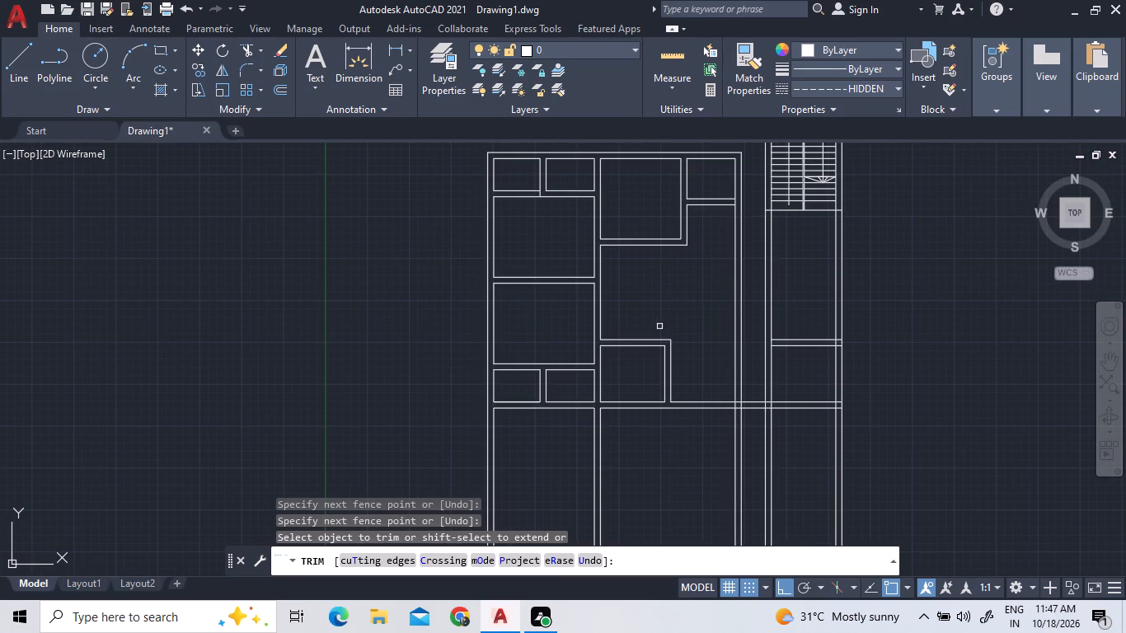
click(750, 406)
double_click(750, 400)
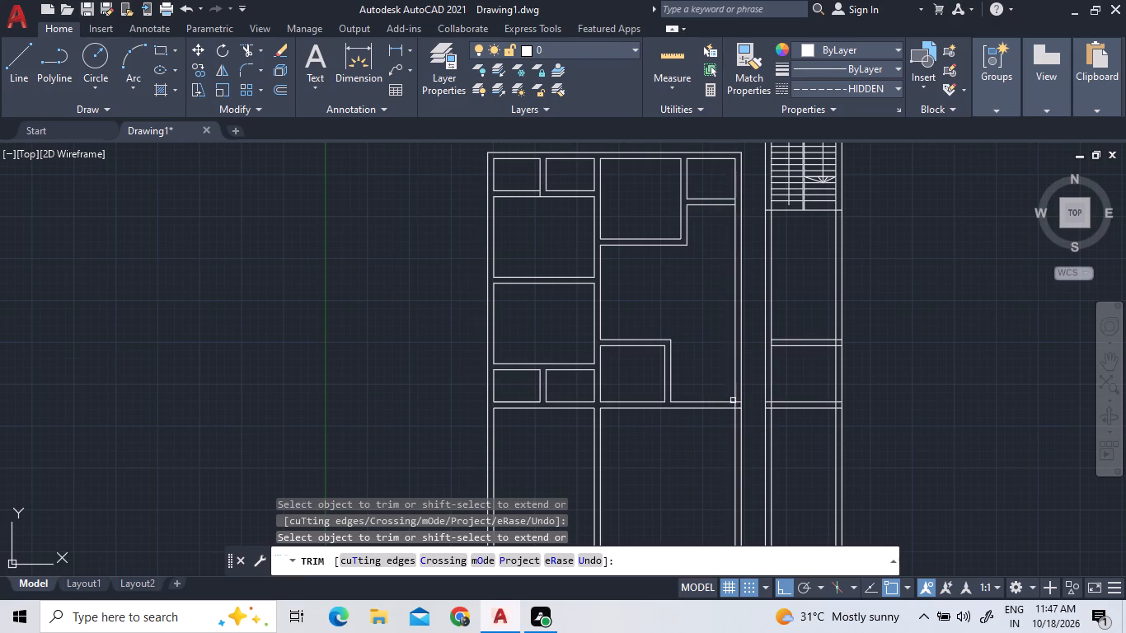
scroll(734, 404, up, 3)
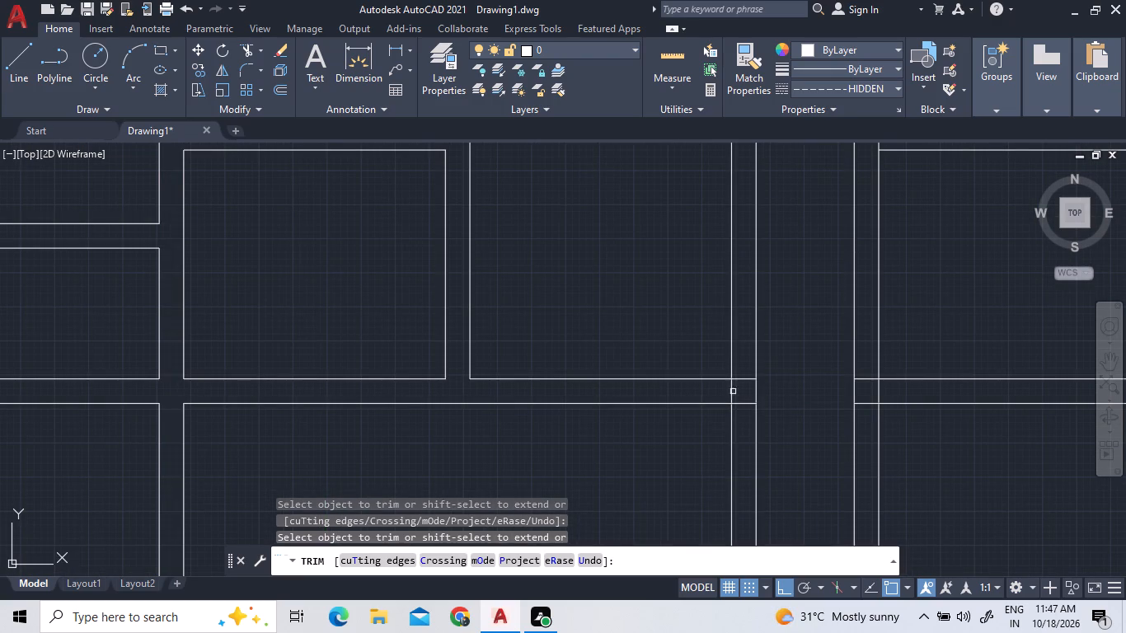
double_click(730, 389)
click(745, 378)
scroll(584, 537, down, 1)
scroll(353, 345, down, 2)
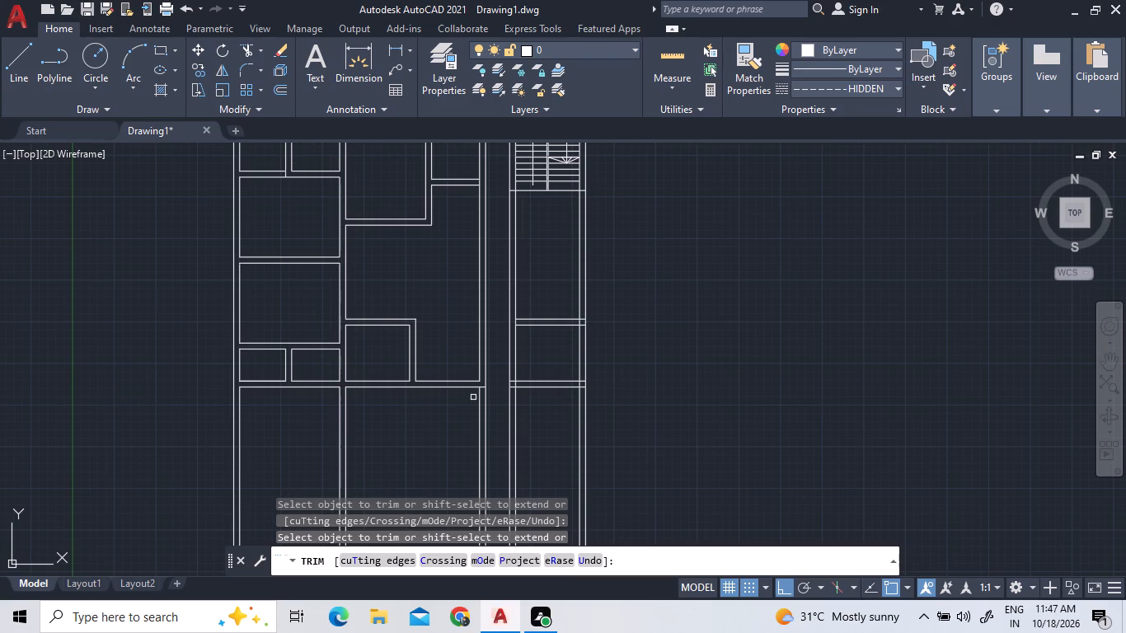
right_click(436, 428)
click(479, 208)
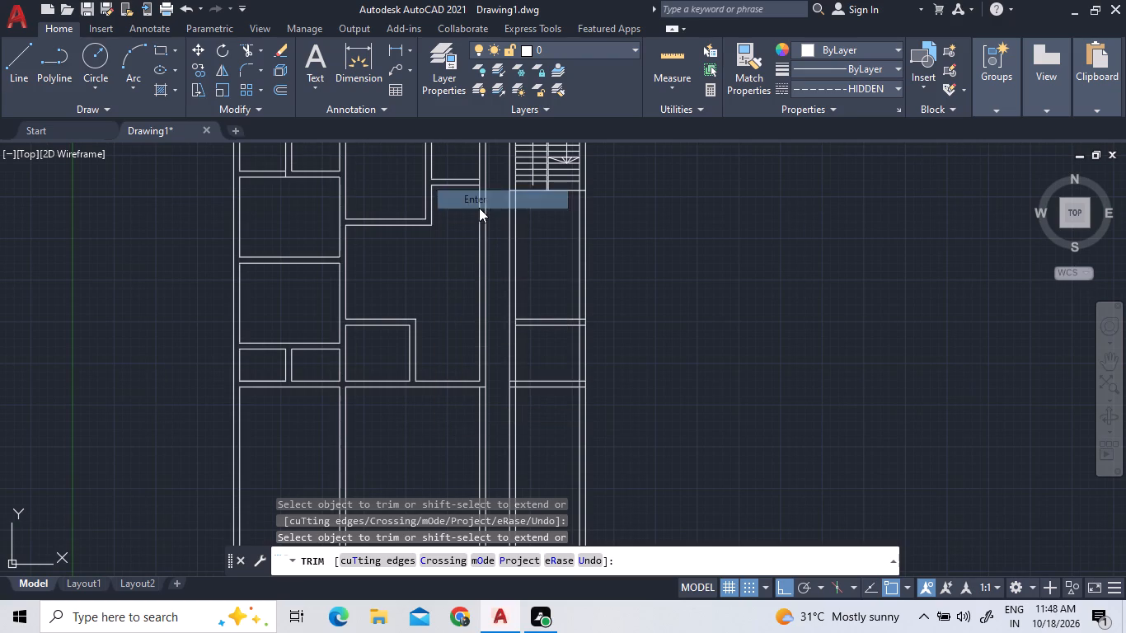
Trim the east wall's inner line where the small northeast room's south wall meets it.
scroll(443, 341, down, 2)
scroll(382, 272, up, 2)
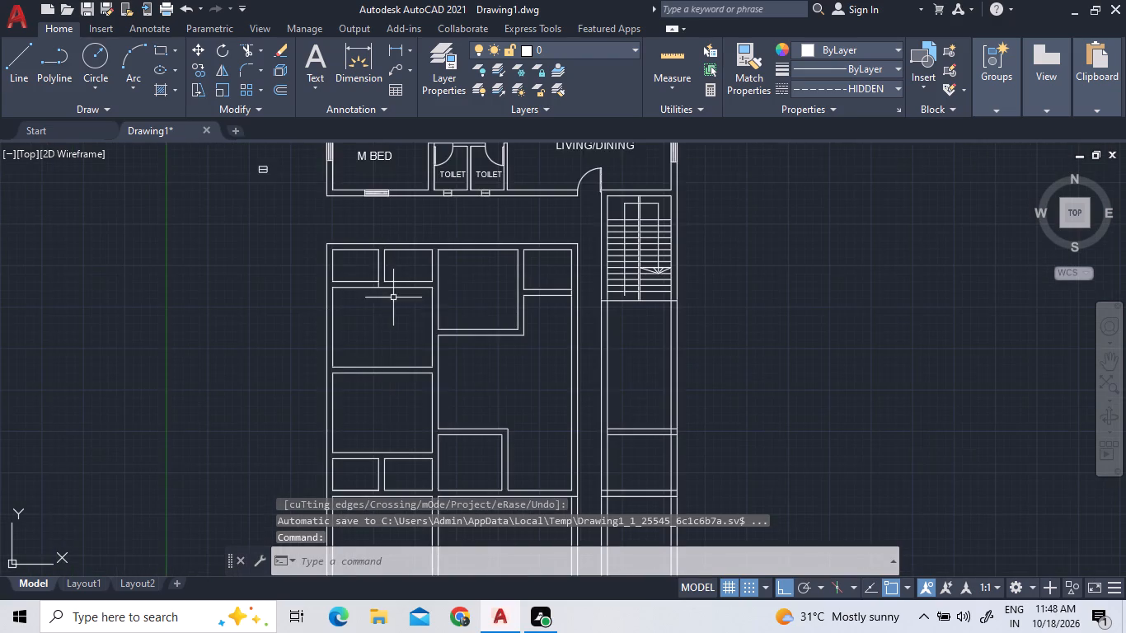
scroll(411, 308, up, 1)
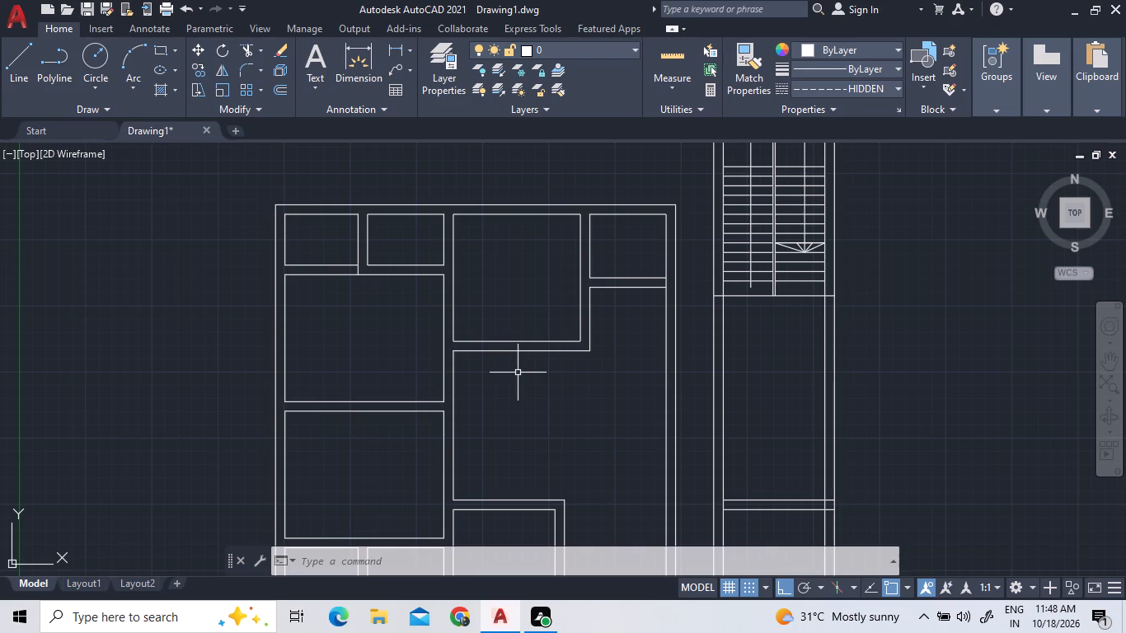
scroll(654, 256, up, 2)
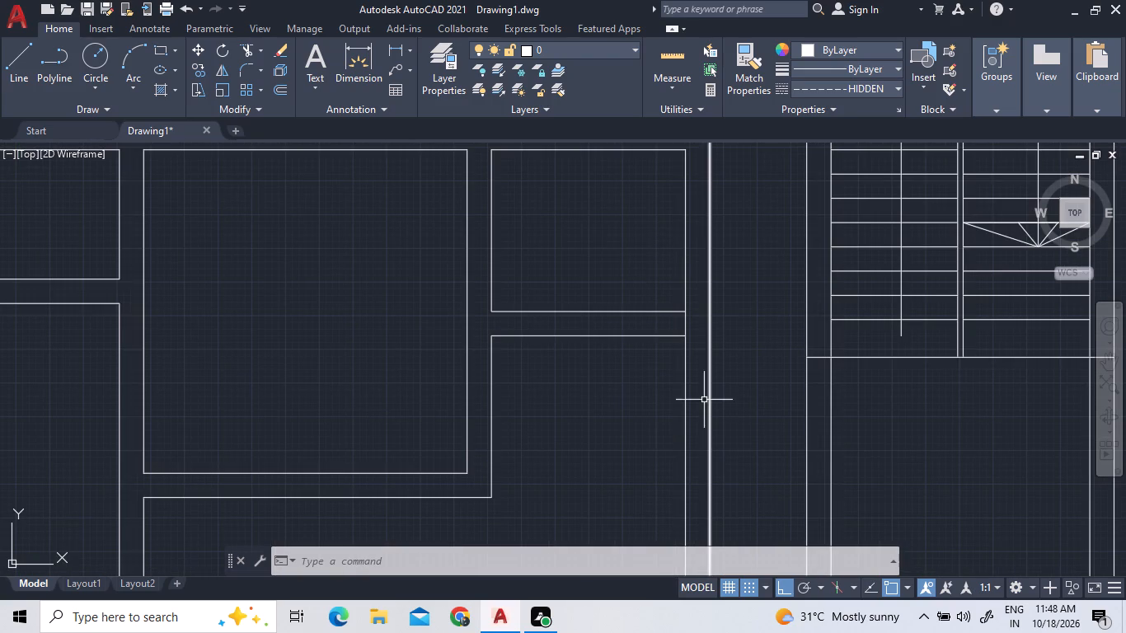
scroll(692, 323, up, 2)
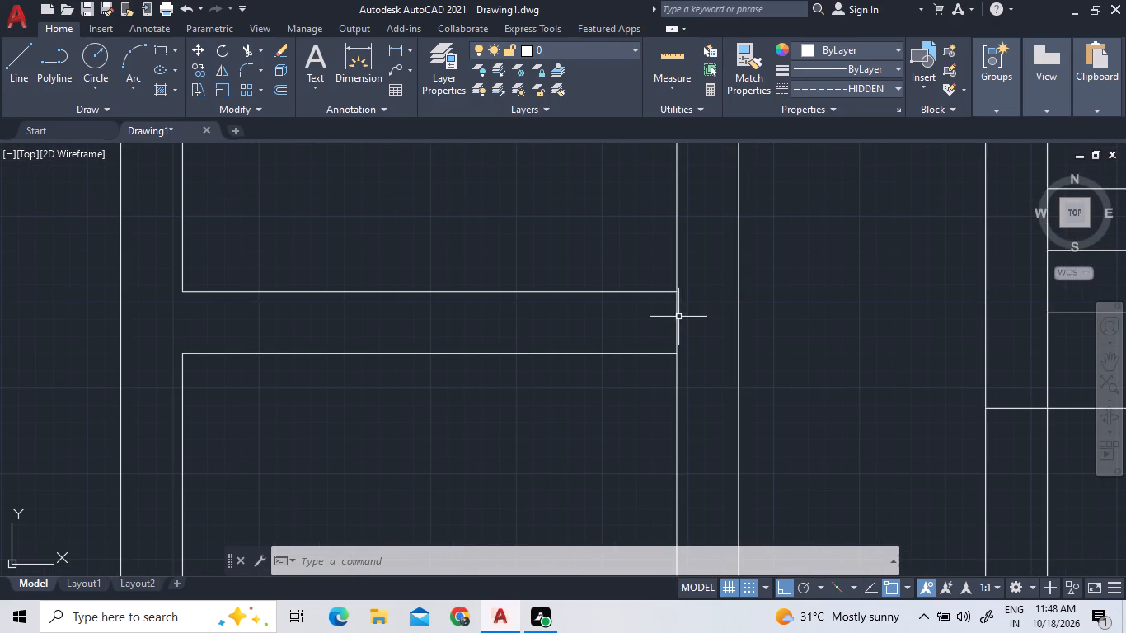
click(240, 45)
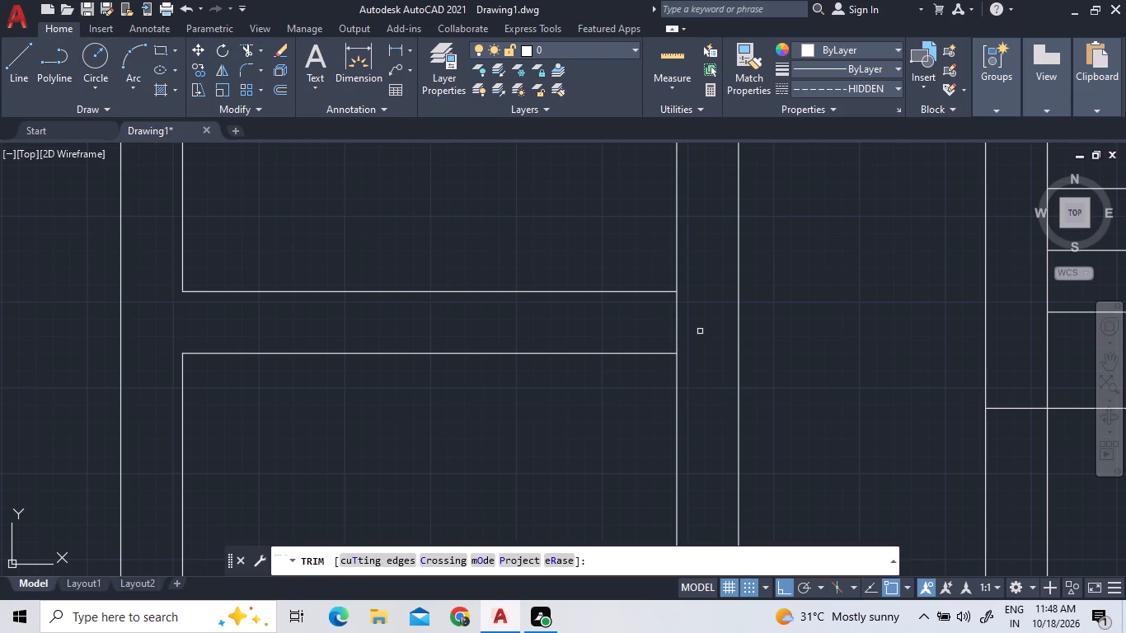
double_click(675, 314)
right_click(640, 327)
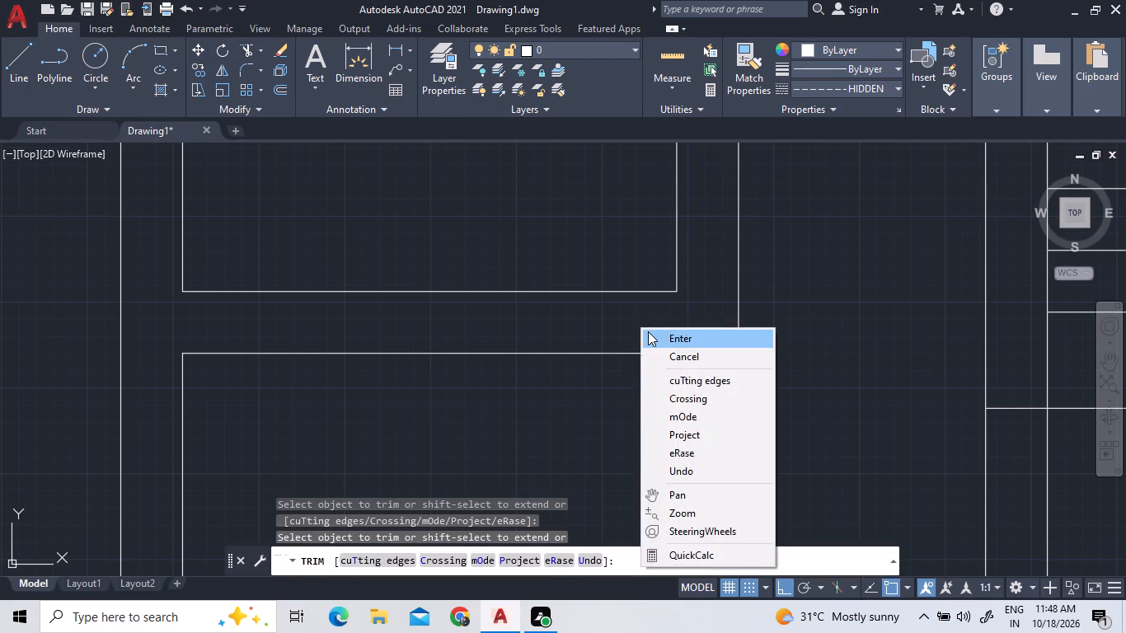
click(650, 331)
Copy the BED-2 door straight south into the gap between the upper plan and the southern block.
scroll(556, 415, down, 5)
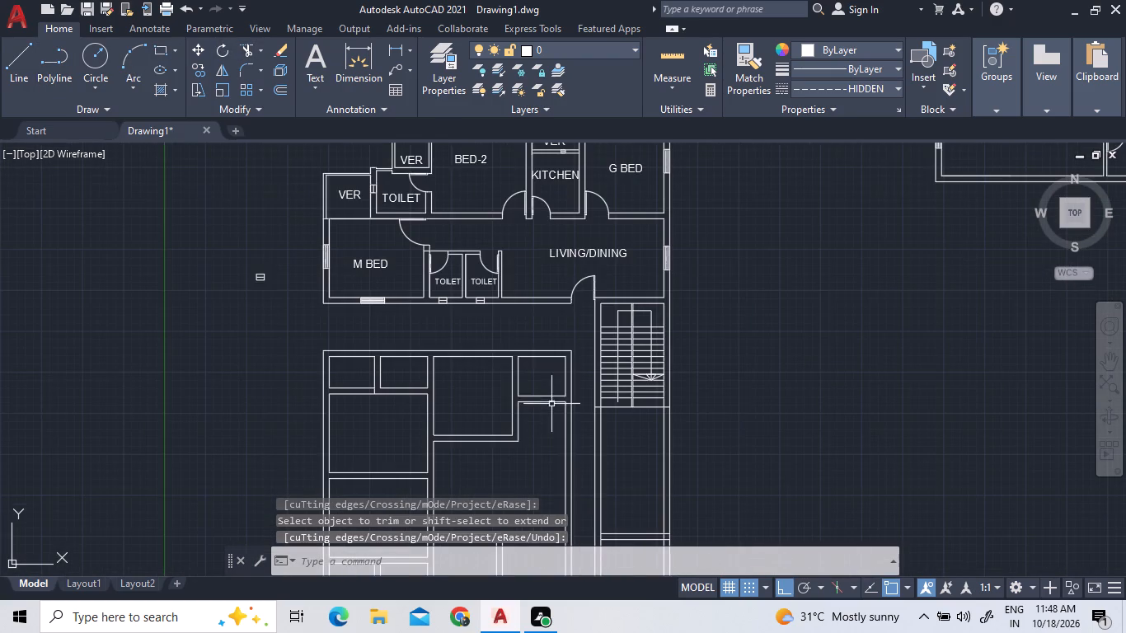
scroll(475, 199, up, 1)
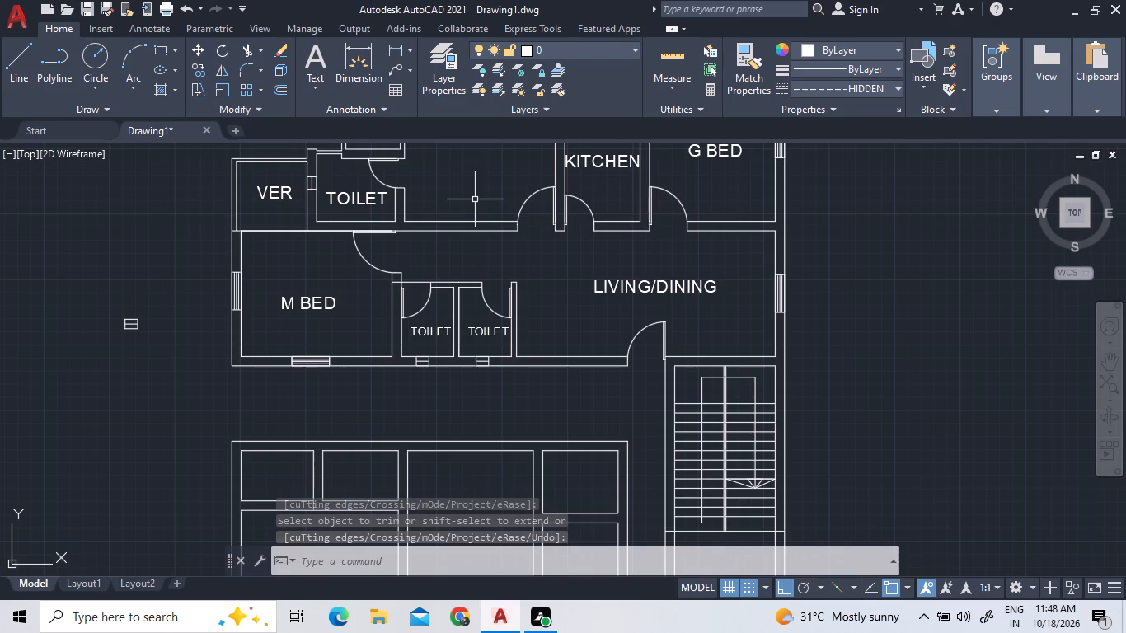
scroll(495, 205, up, 2)
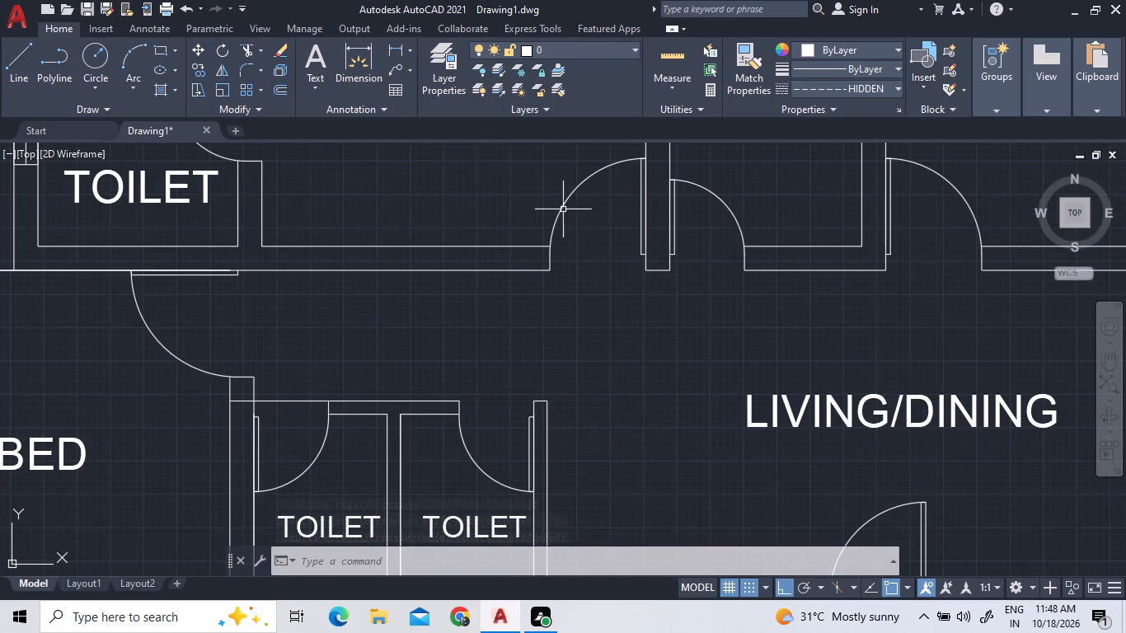
double_click(584, 211)
click(554, 186)
right_click(574, 211)
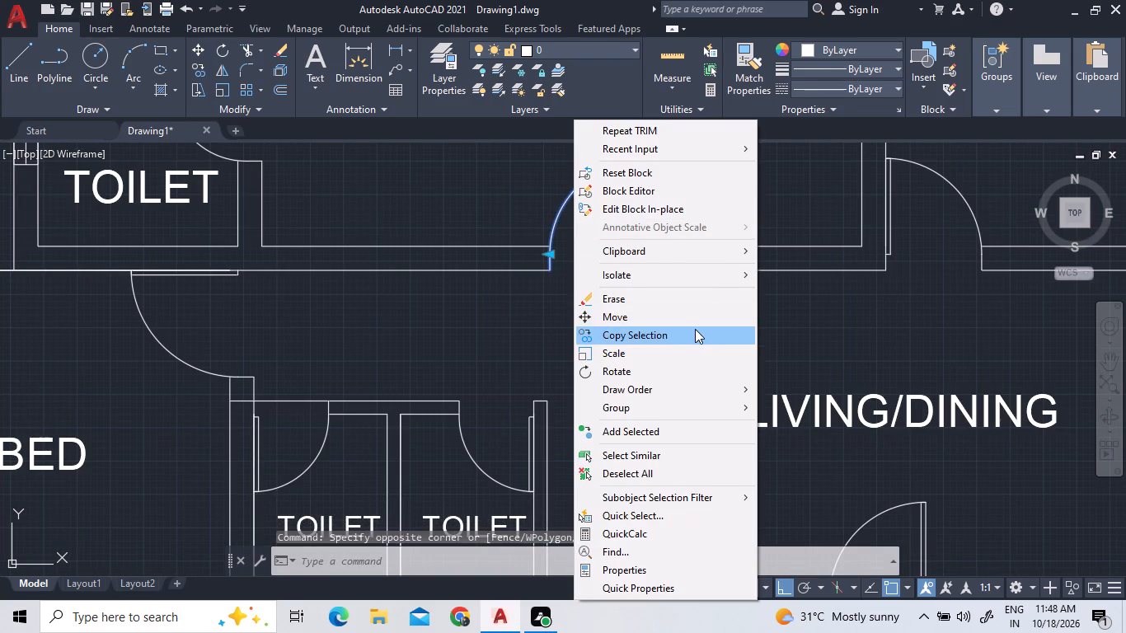
click(695, 329)
double_click(695, 329)
scroll(700, 366, down, 3)
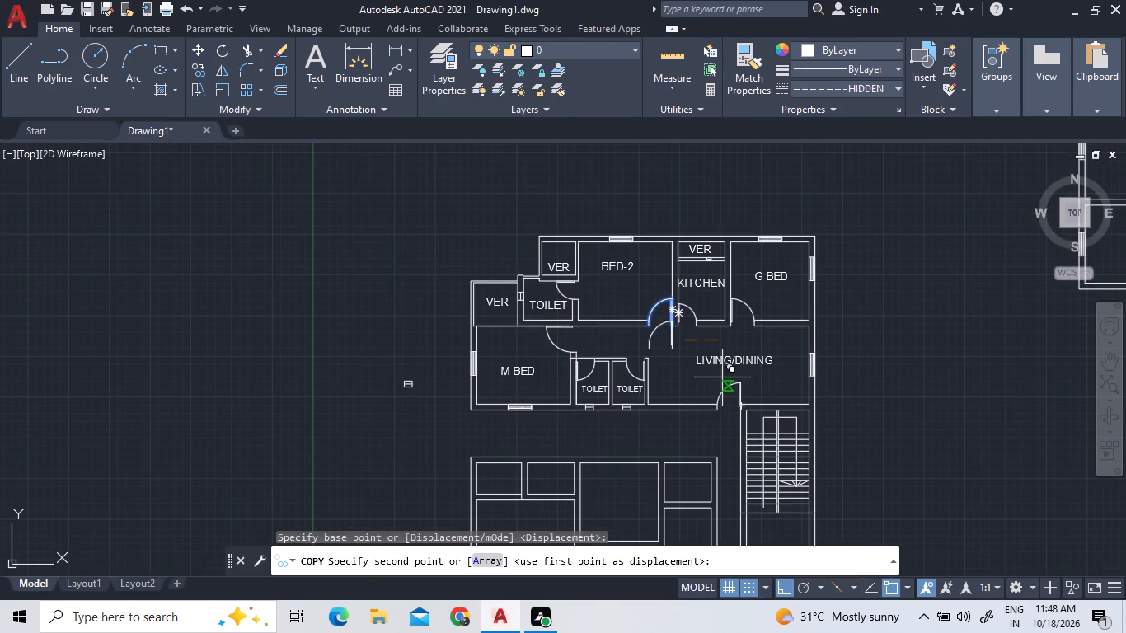
scroll(752, 457, up, 1)
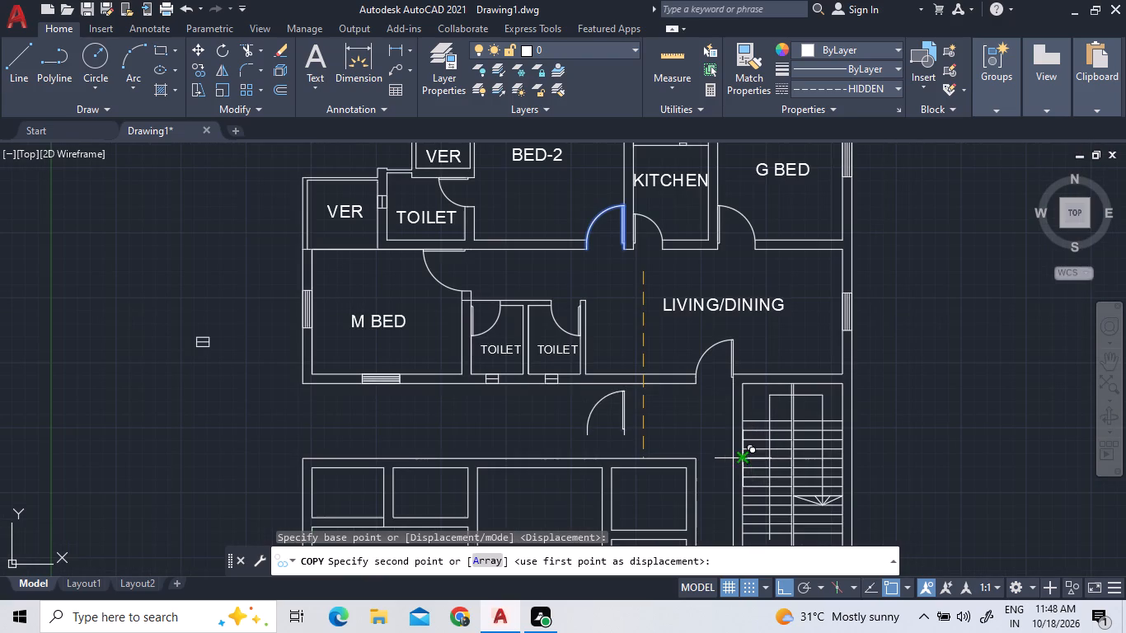
scroll(687, 441, up, 2)
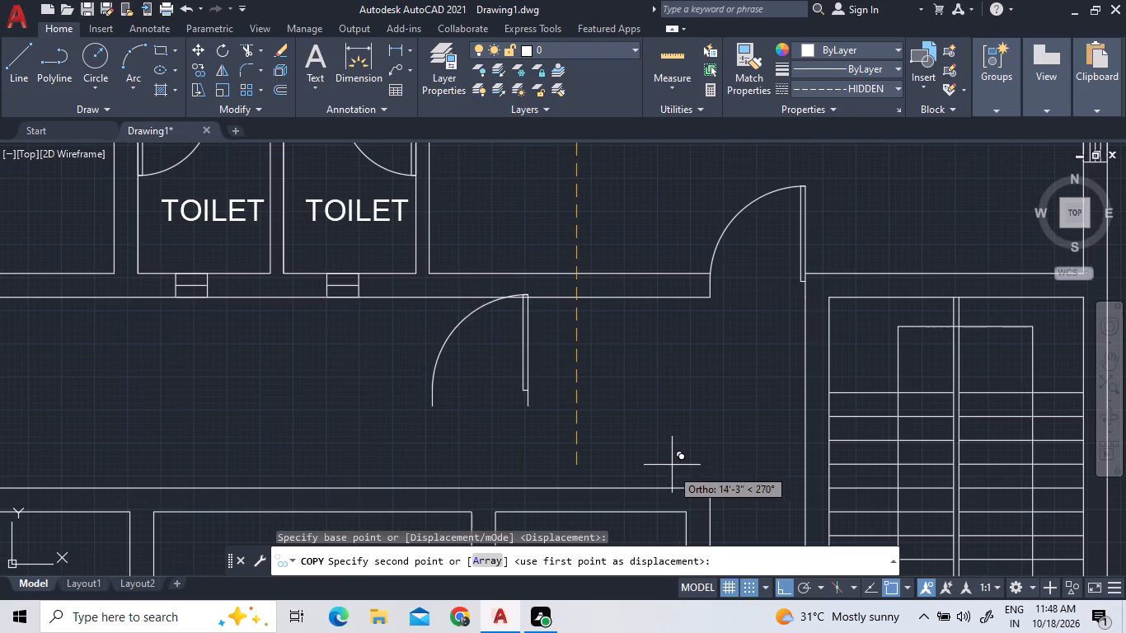
click(641, 537)
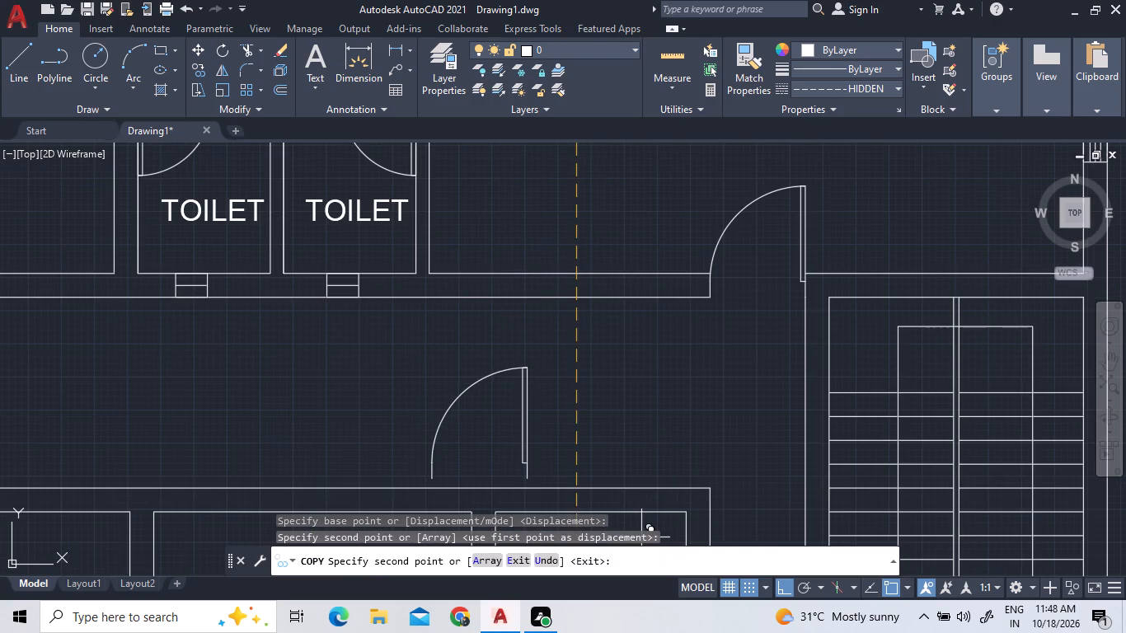
right_click(598, 434)
double_click(635, 211)
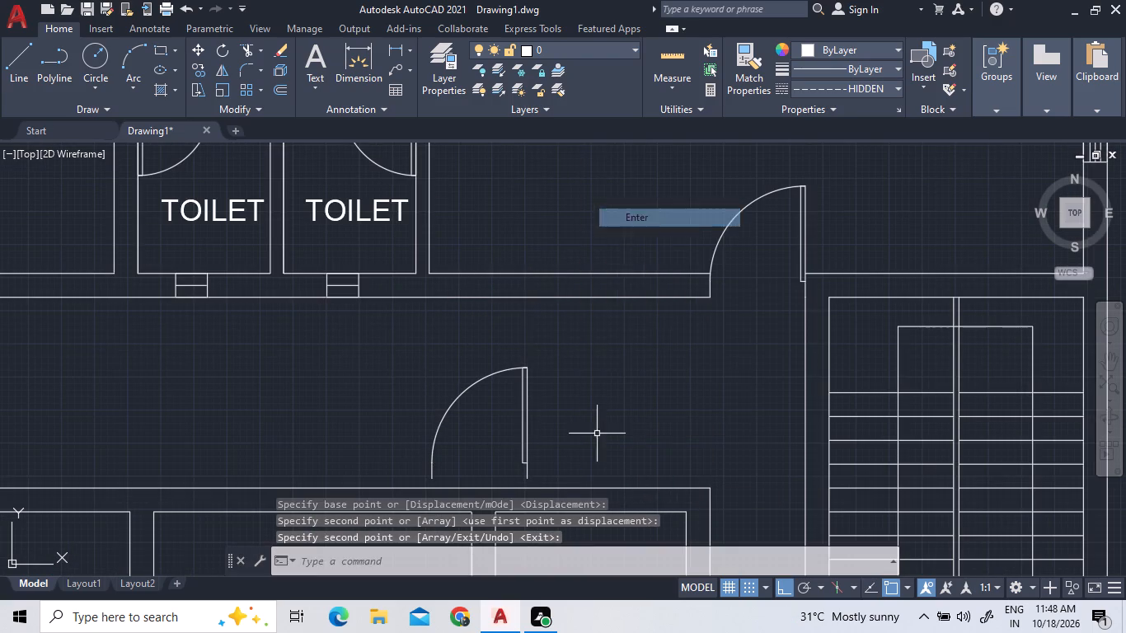
click(602, 225)
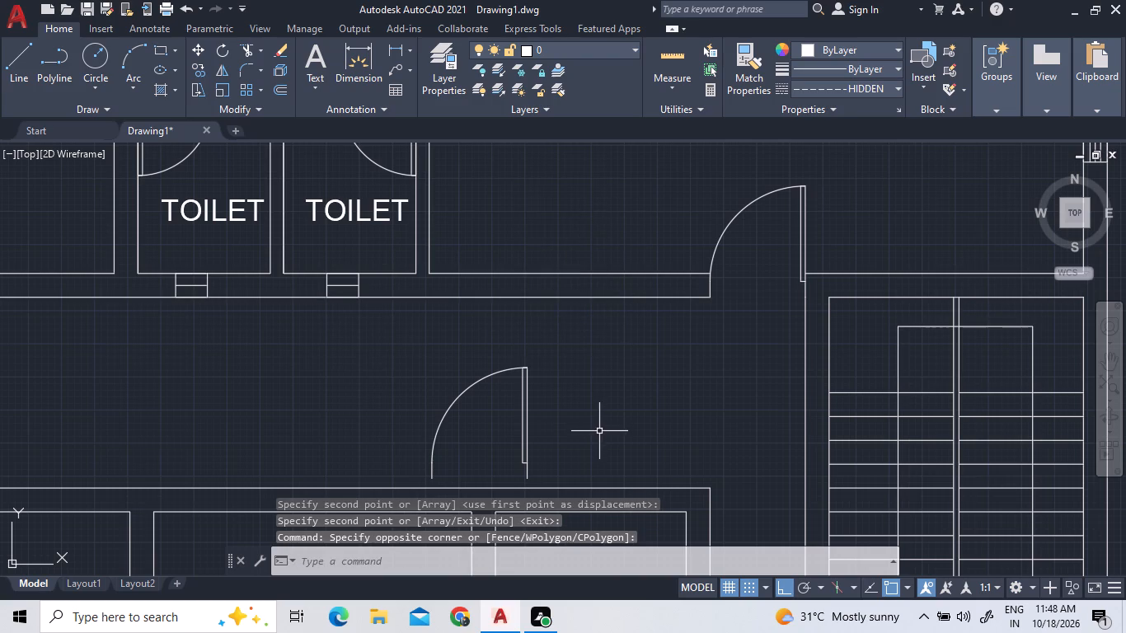
Move the copied door, with Ortho off, onto the east wall's inner line at the small northeast room's south wall.
scroll(561, 369, down, 4)
scroll(593, 413, up, 2)
scroll(528, 309, up, 1)
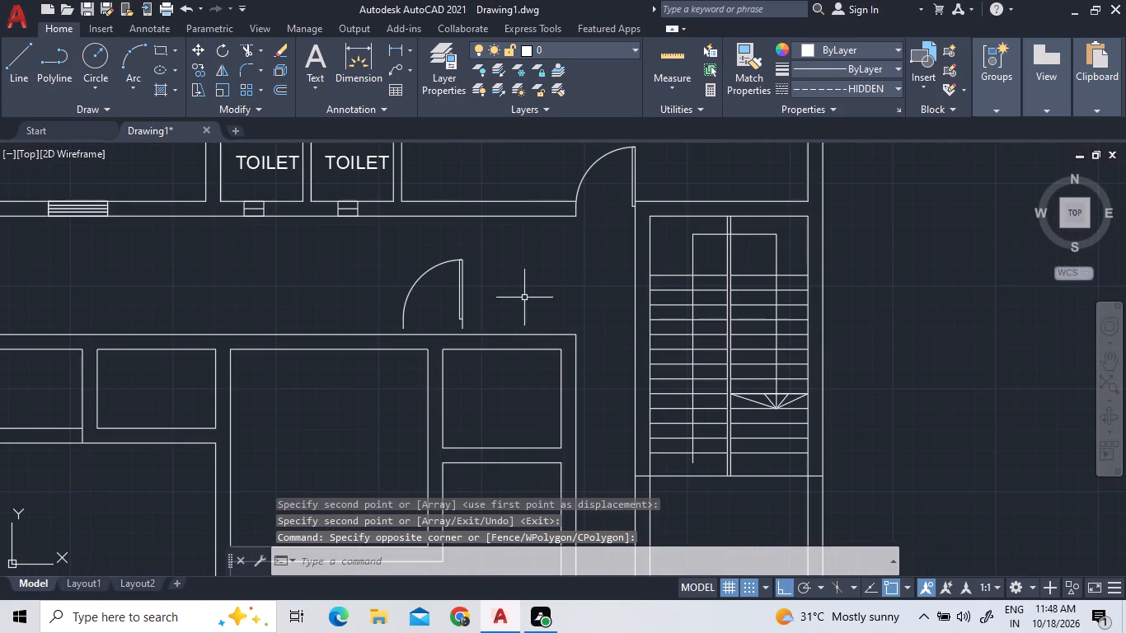
click(500, 311)
click(255, 251)
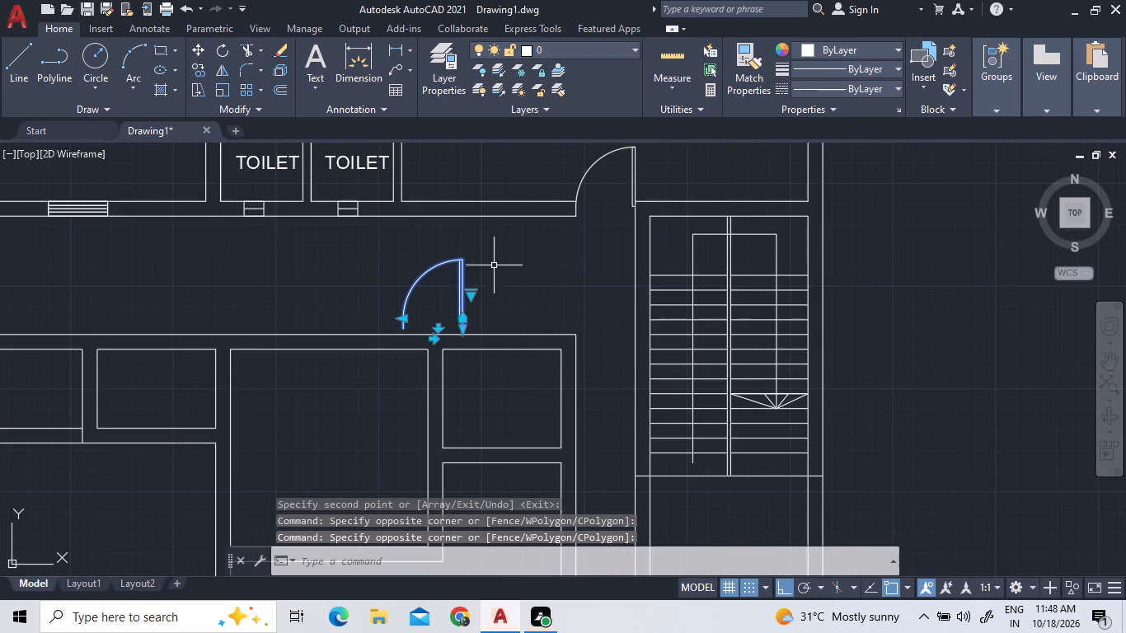
right_click(505, 276)
click(576, 320)
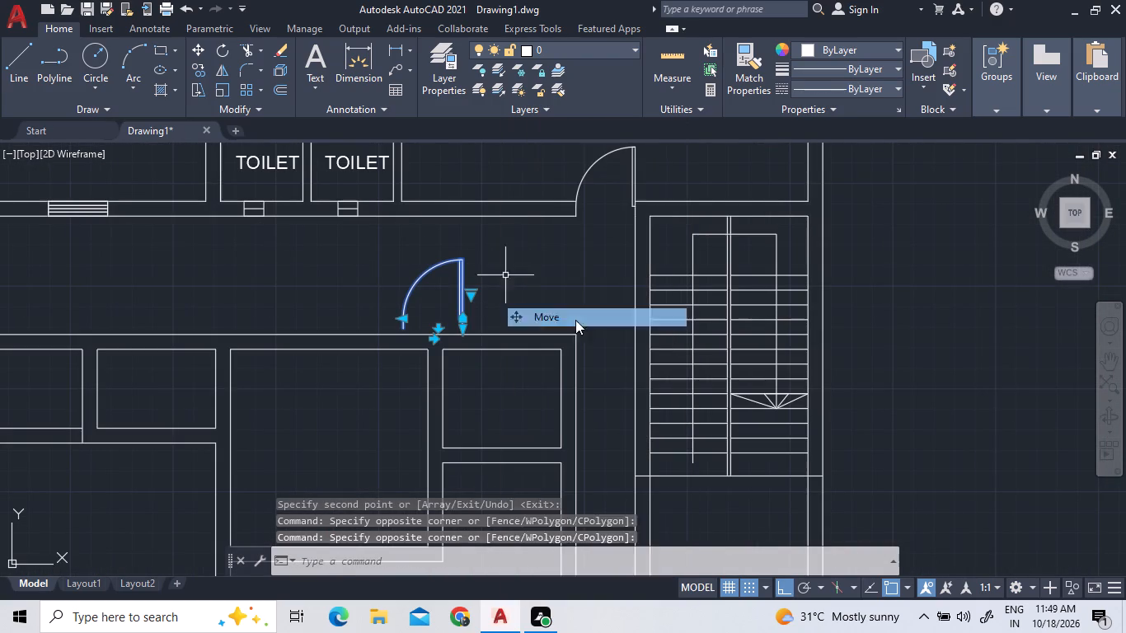
click(462, 334)
scroll(566, 458, up, 3)
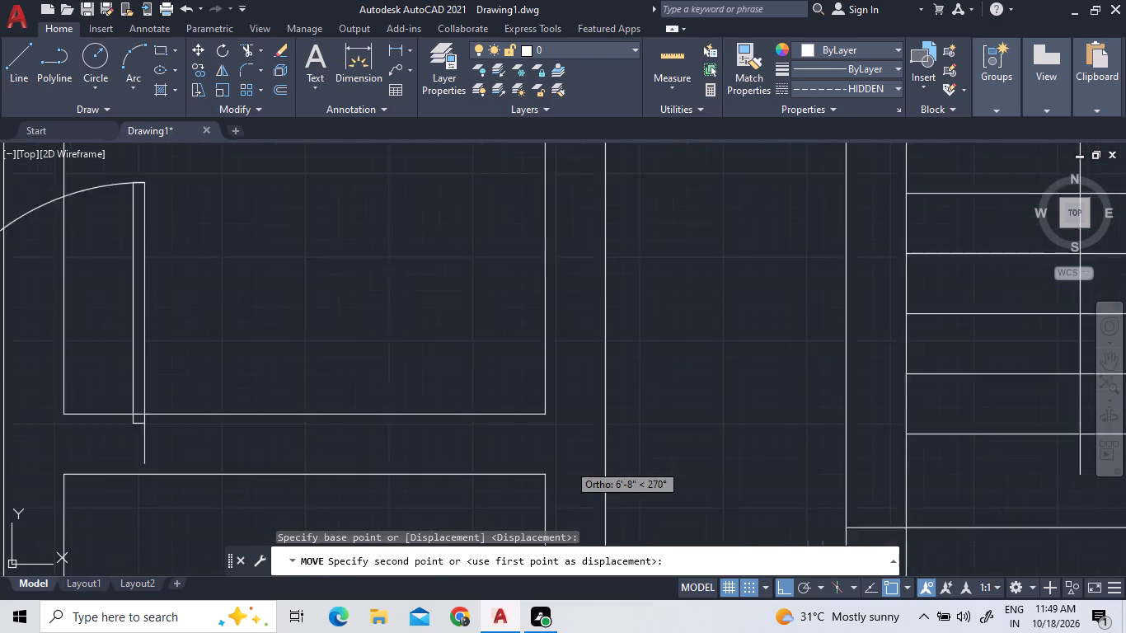
scroll(568, 463, up, 1)
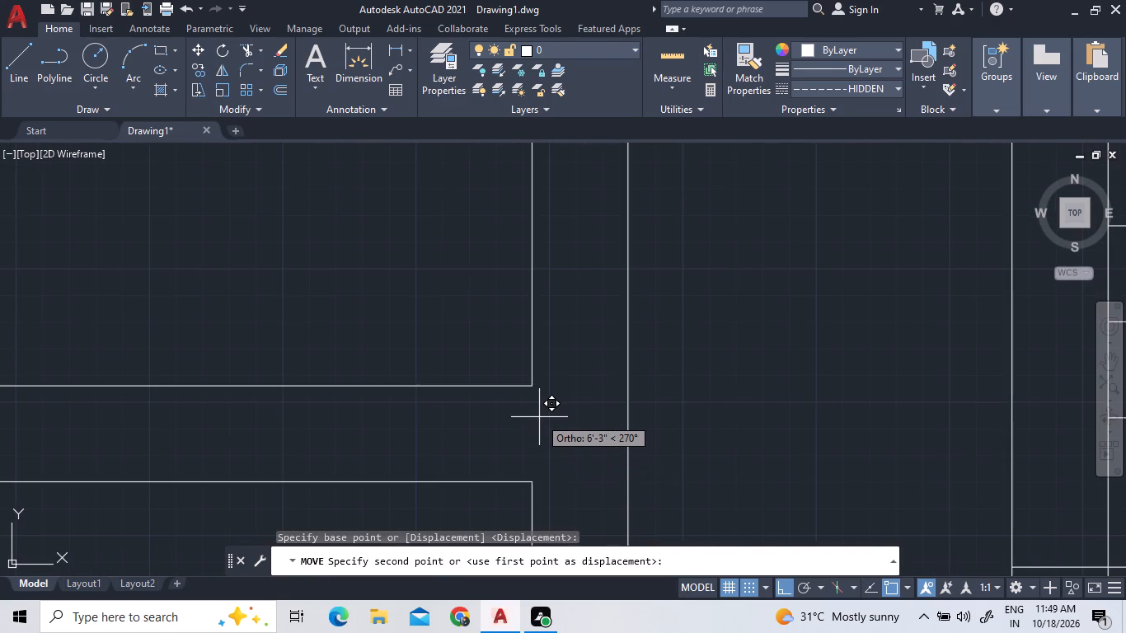
key(F8)
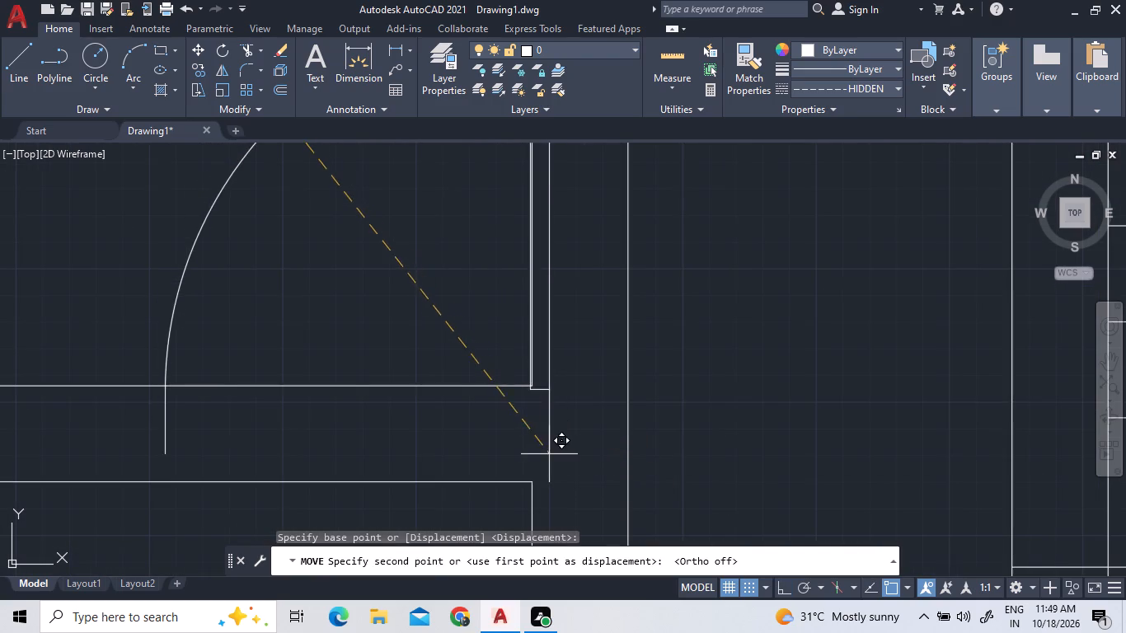
scroll(531, 480, up, 2)
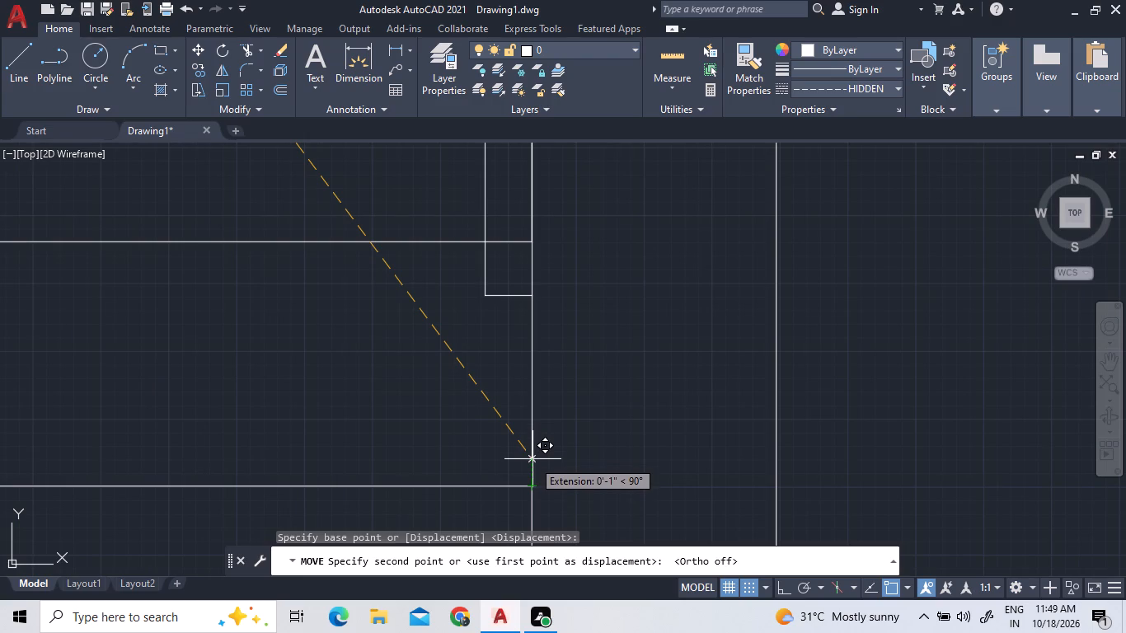
click(533, 458)
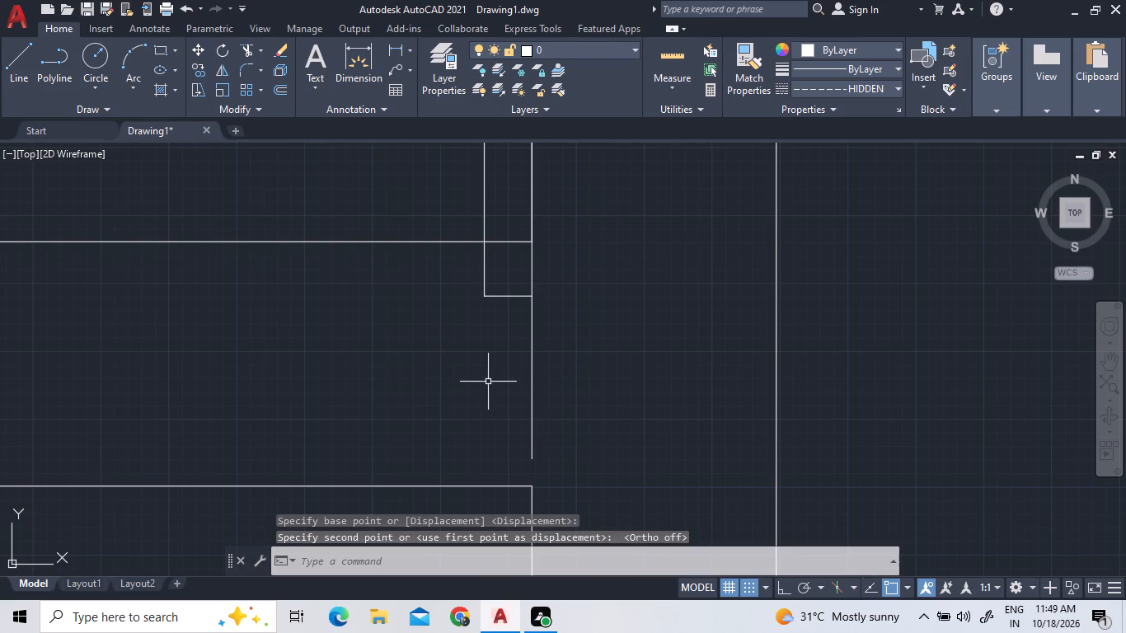
Move the door south so its jamb end snaps to the corner where the south wall's lower line meets the east wall.
right_click(540, 371)
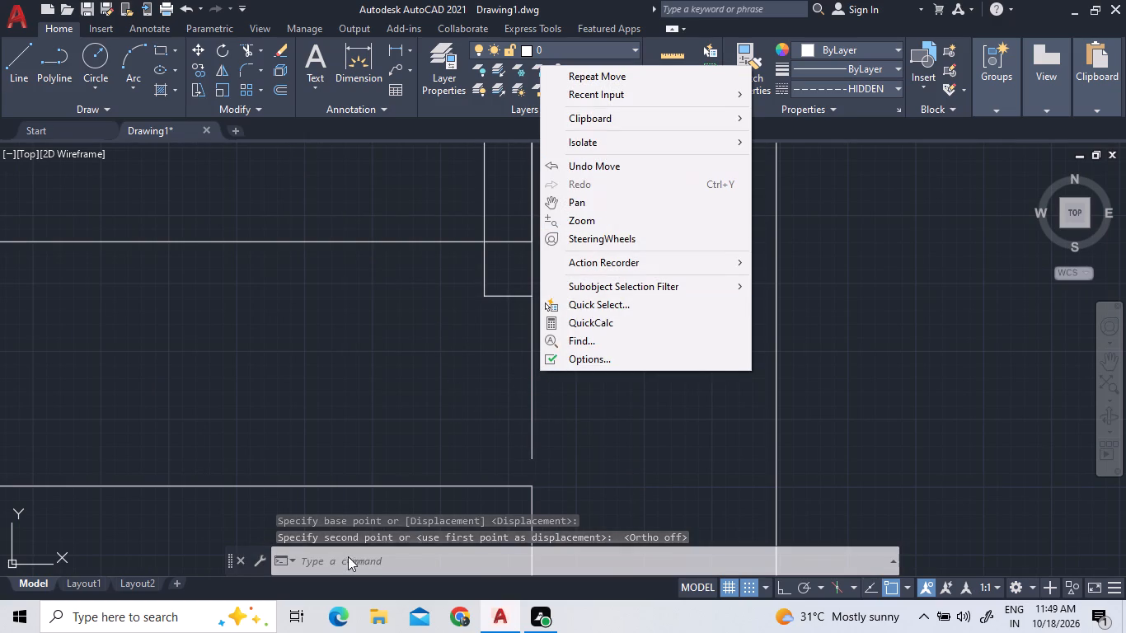
click(398, 414)
click(519, 351)
click(560, 368)
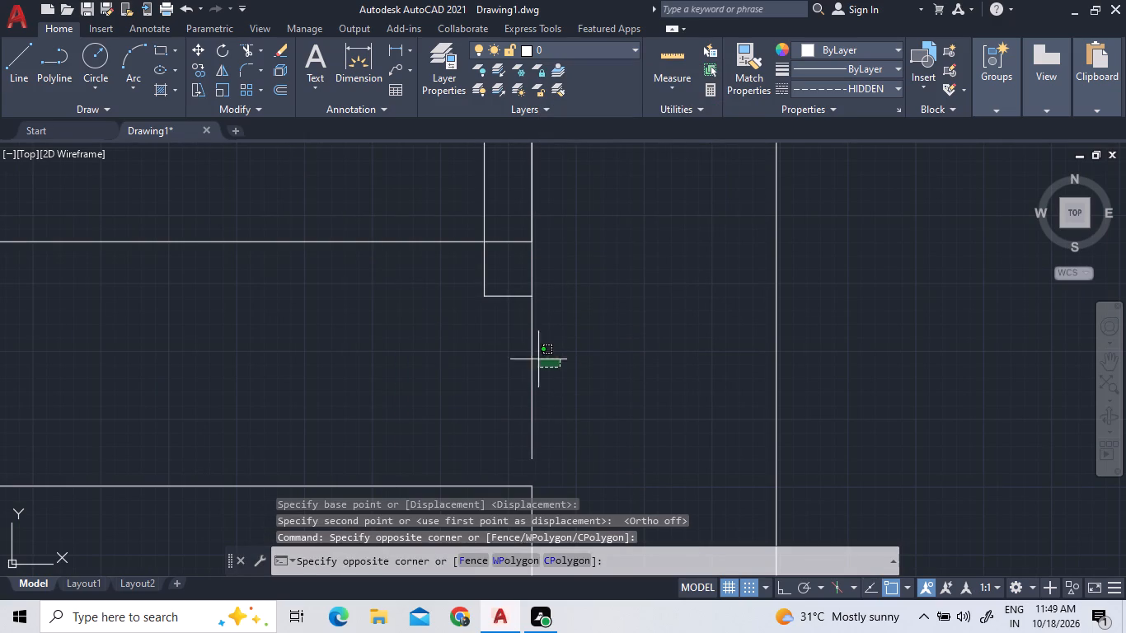
click(485, 356)
right_click(598, 348)
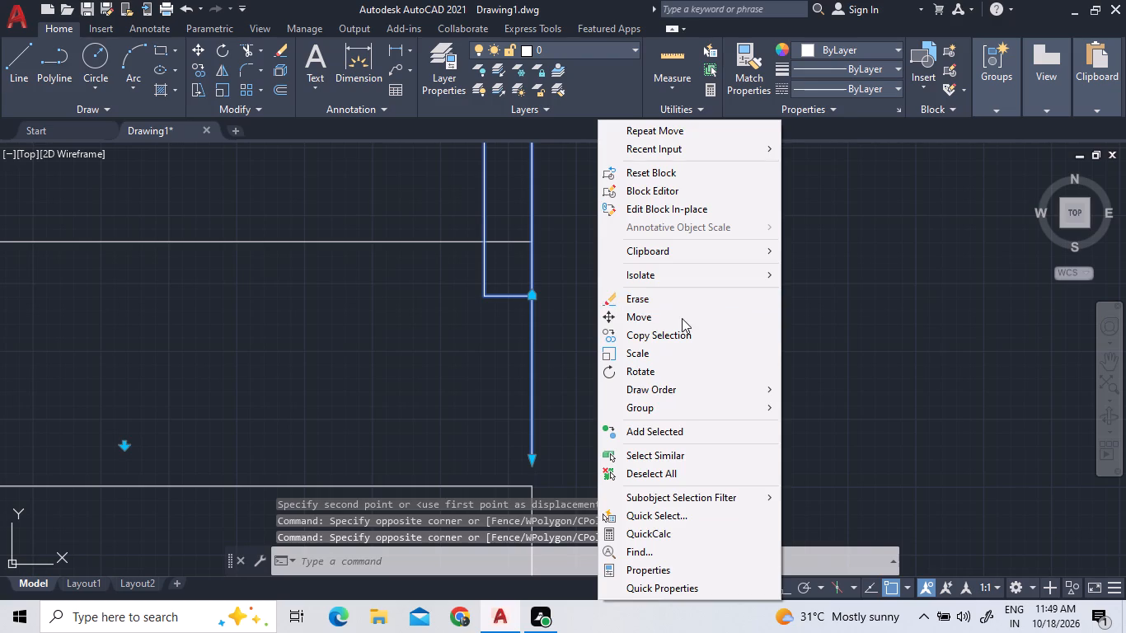
click(681, 318)
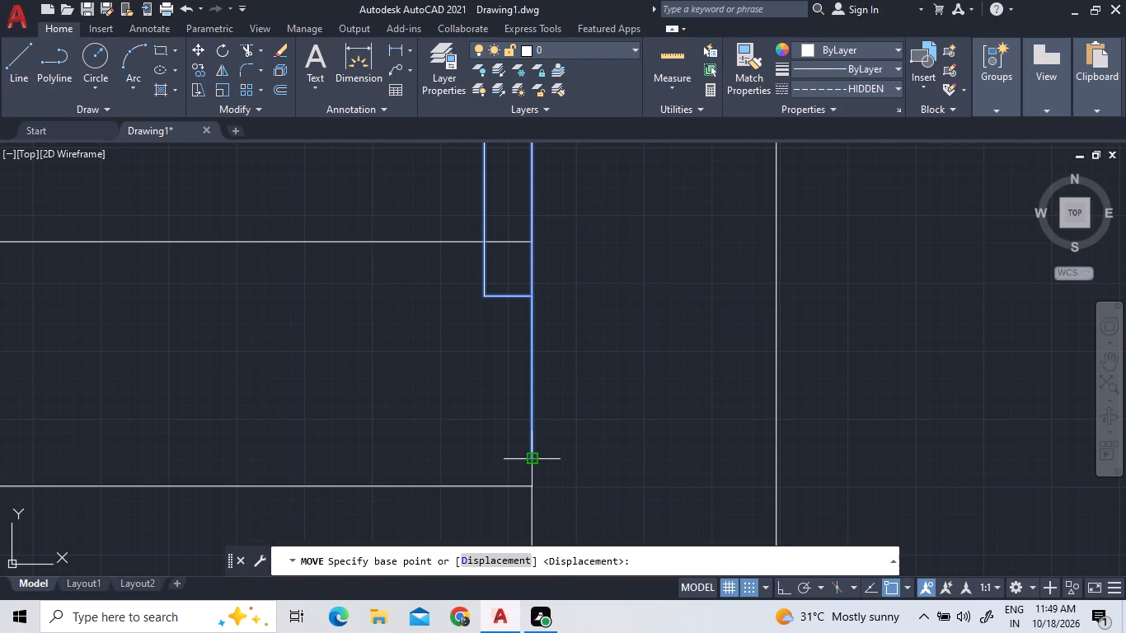
double_click(531, 460)
click(530, 485)
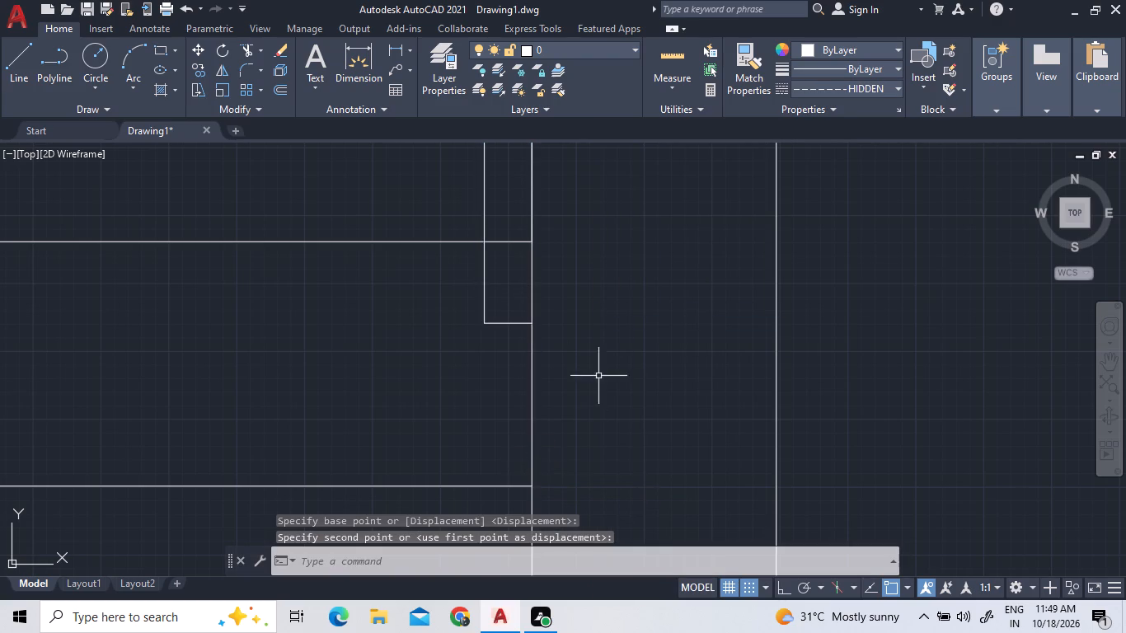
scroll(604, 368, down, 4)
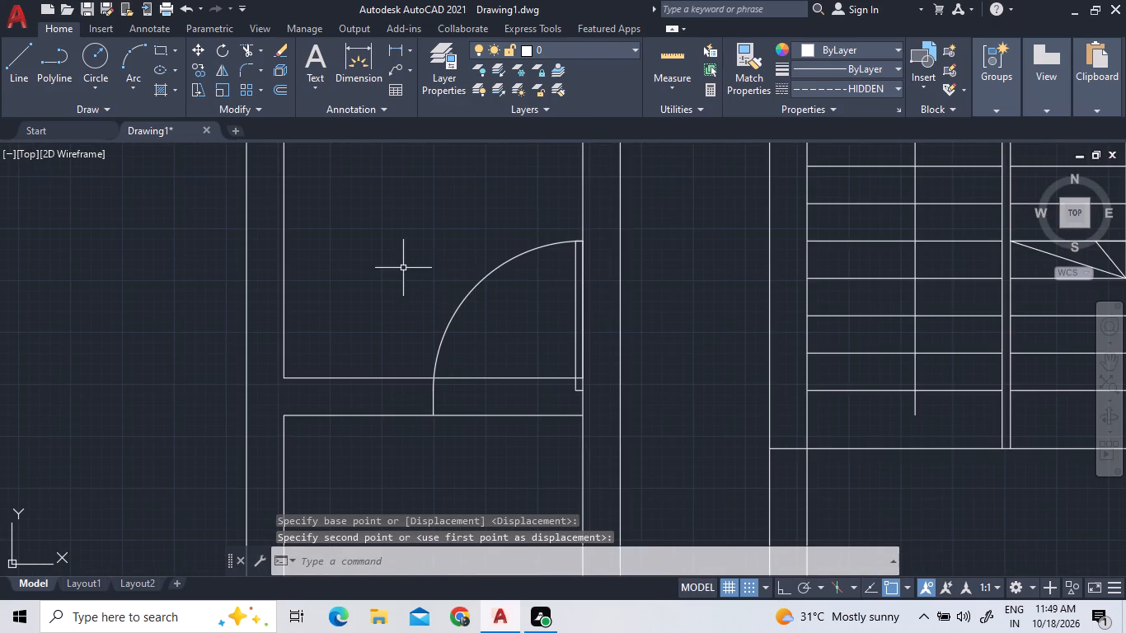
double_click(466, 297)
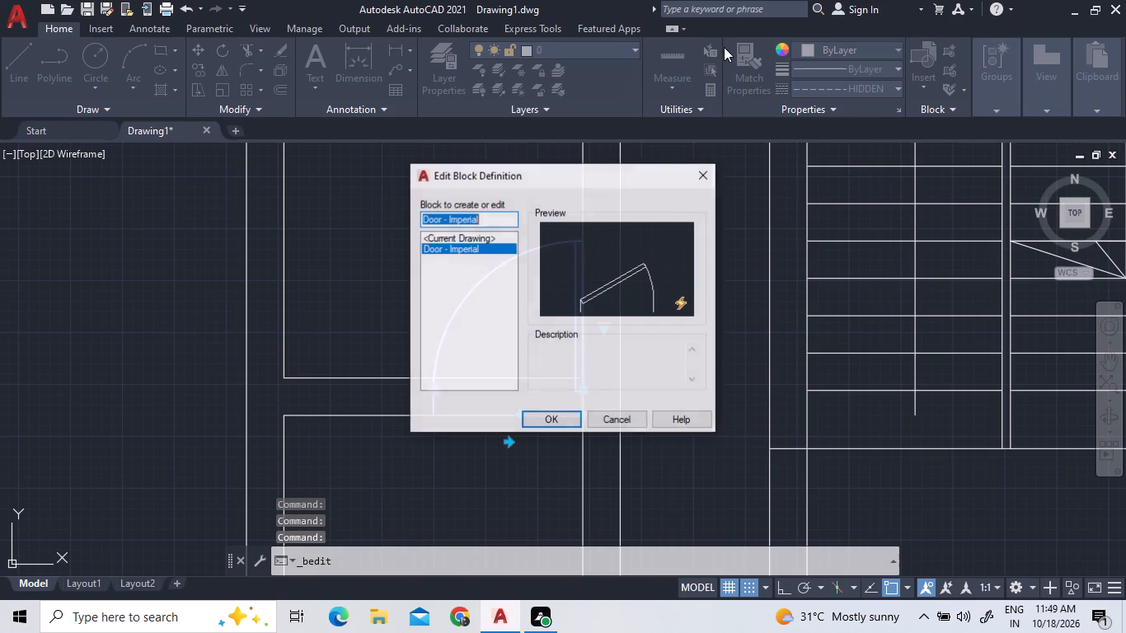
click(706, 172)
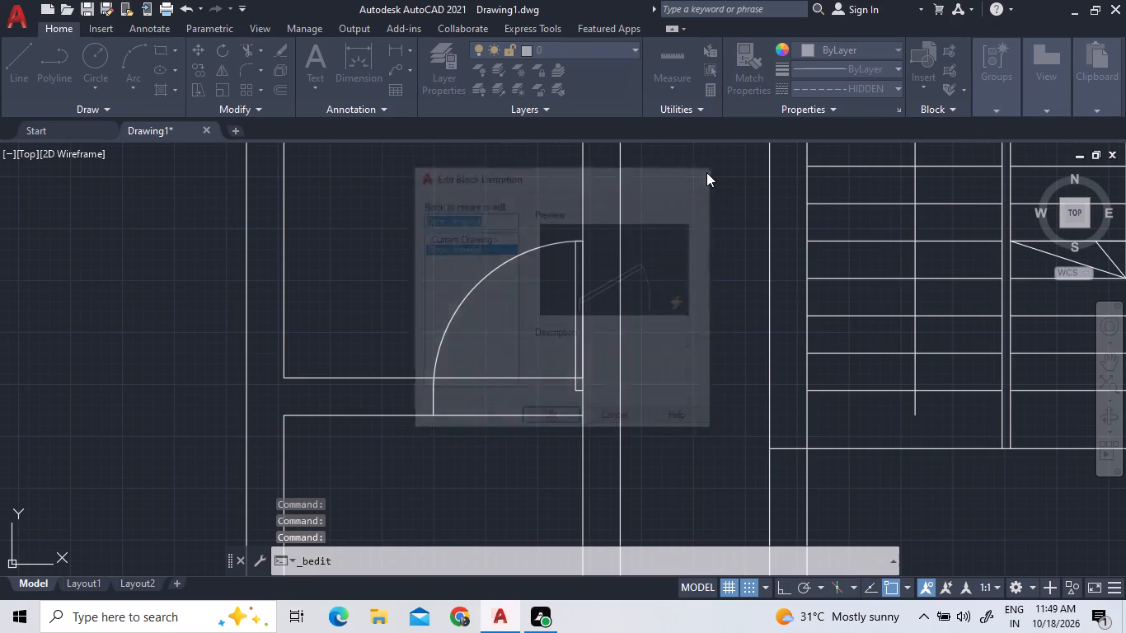
Quick-measure the door and the small northeast room's south wall.
double_click(685, 76)
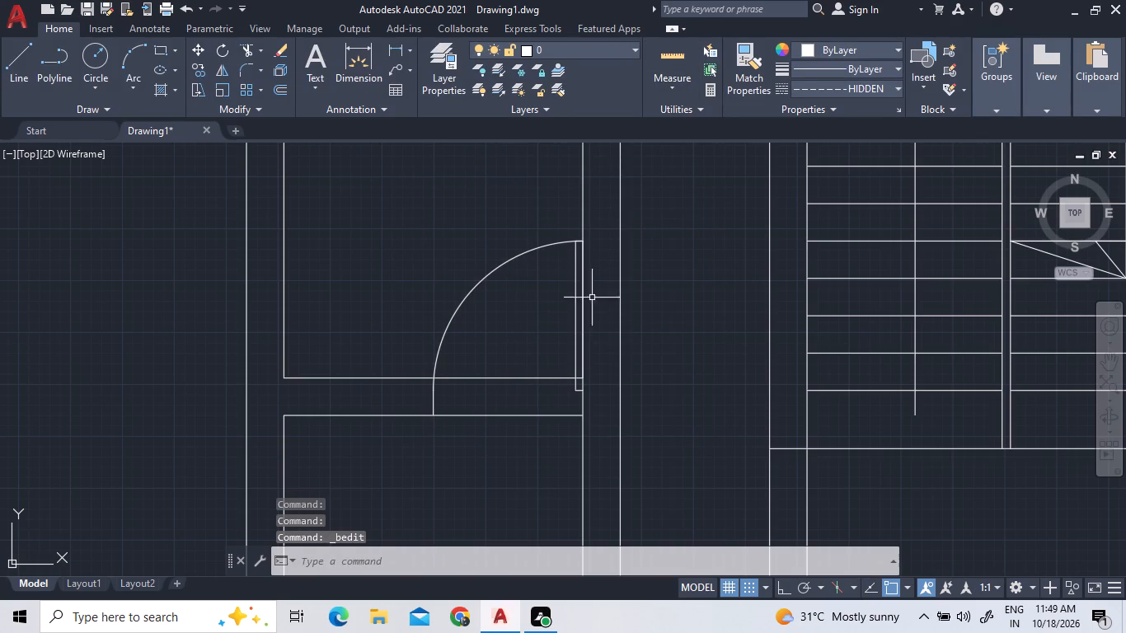
double_click(690, 59)
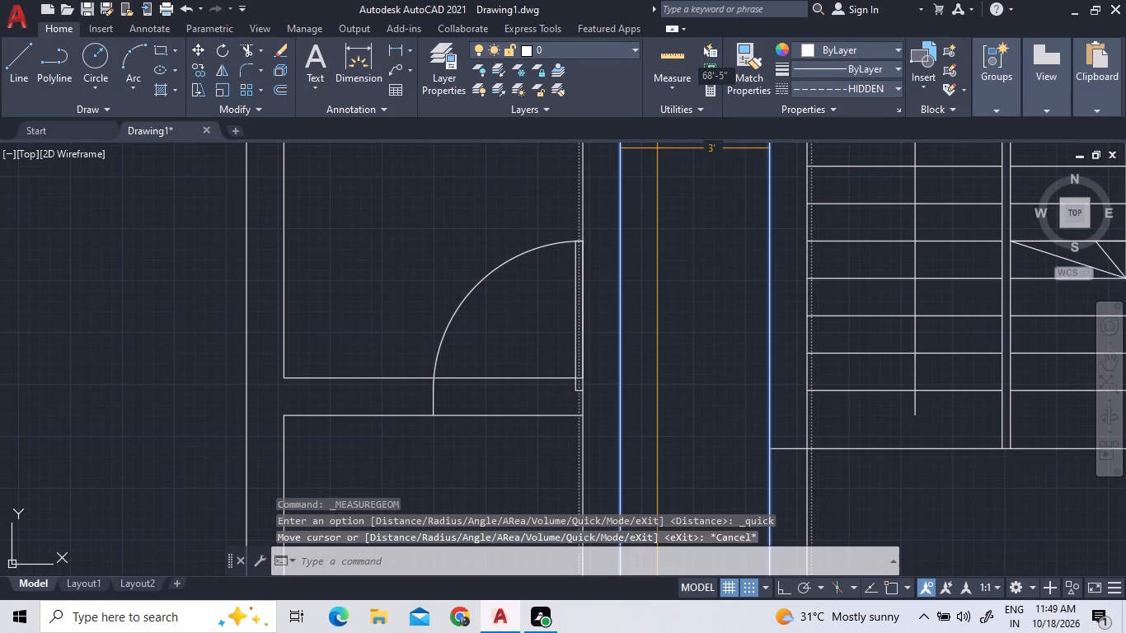
key(Escape)
Reduce the northeast room door to a smaller preset width, keeping its hinge side against the east wall.
click(518, 300)
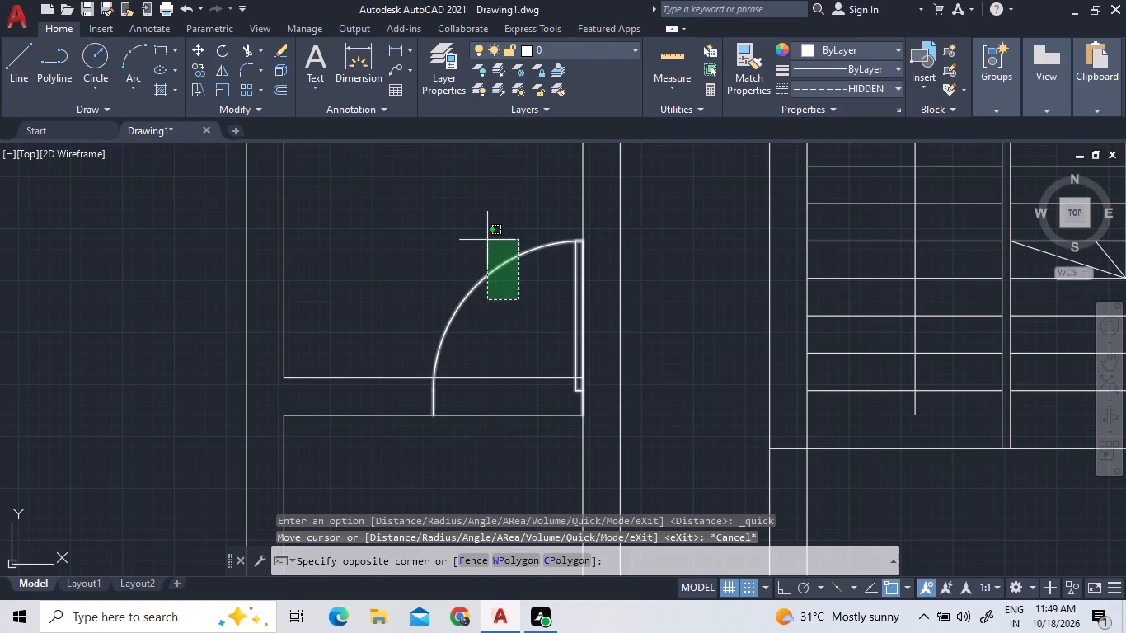
double_click(484, 233)
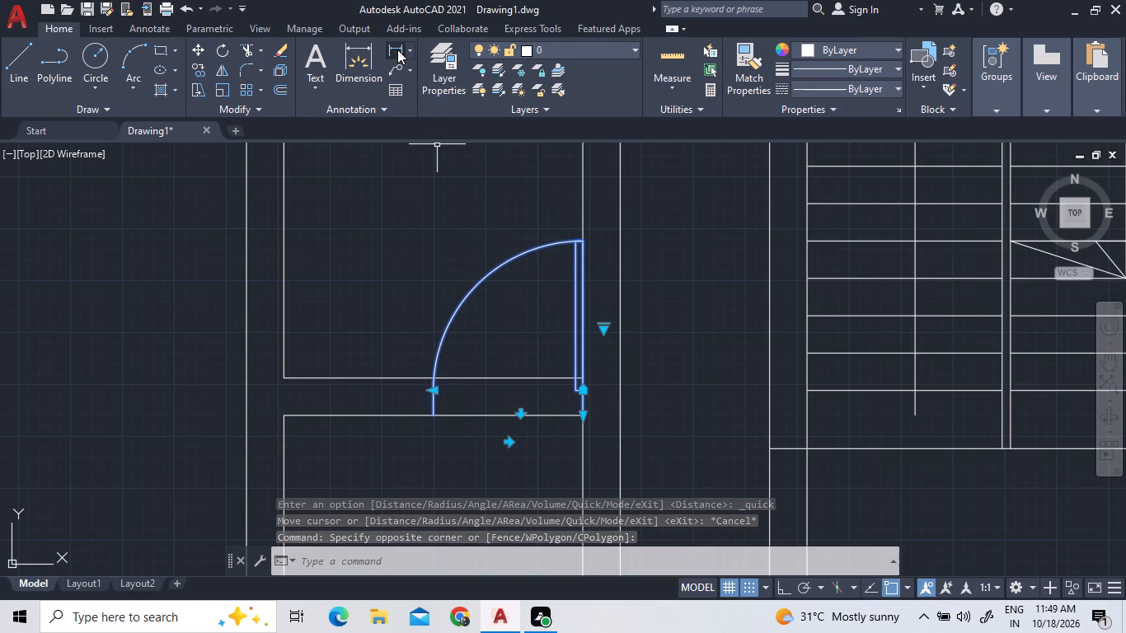
click(435, 391)
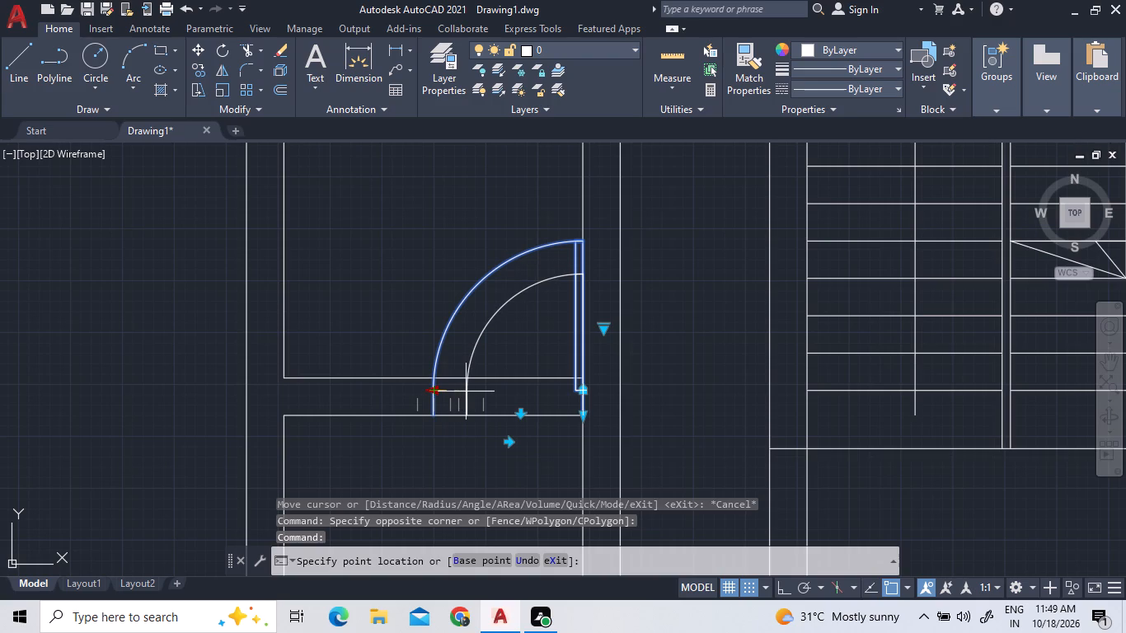
double_click(466, 392)
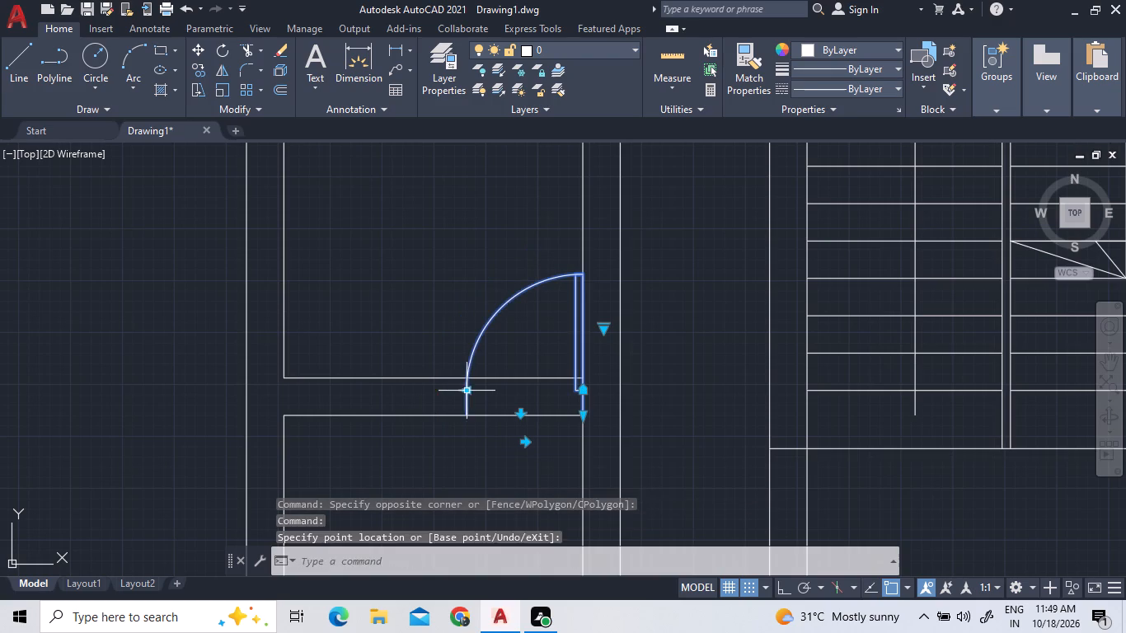
click(617, 423)
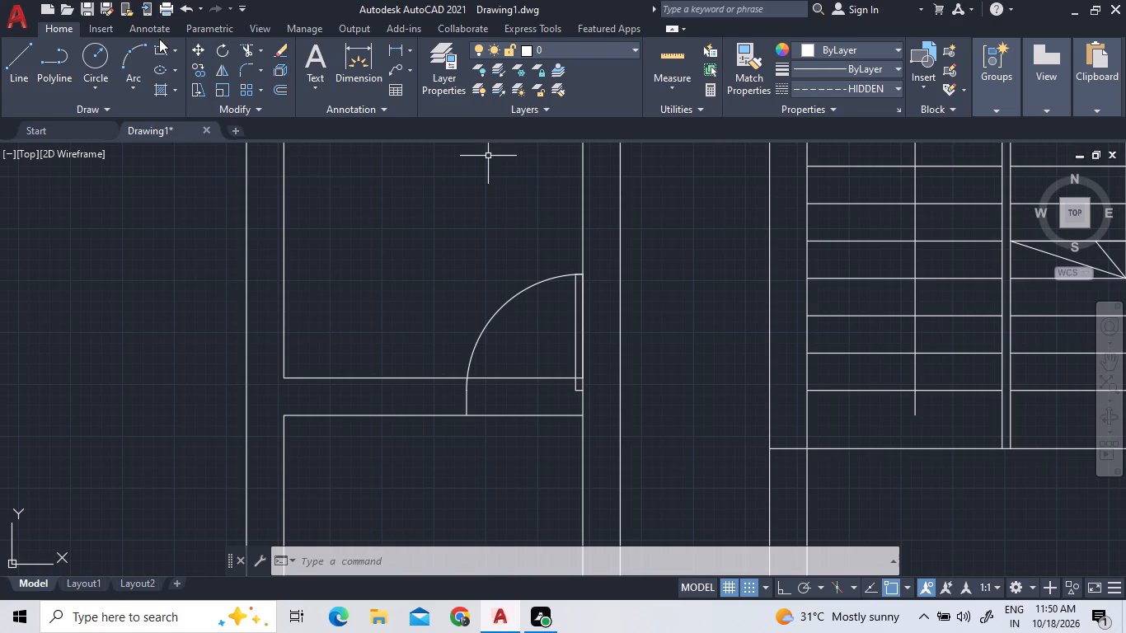
Trim both lines of the northeast room's south wall across the door opening, including the remnant inside the door leaf.
click(251, 50)
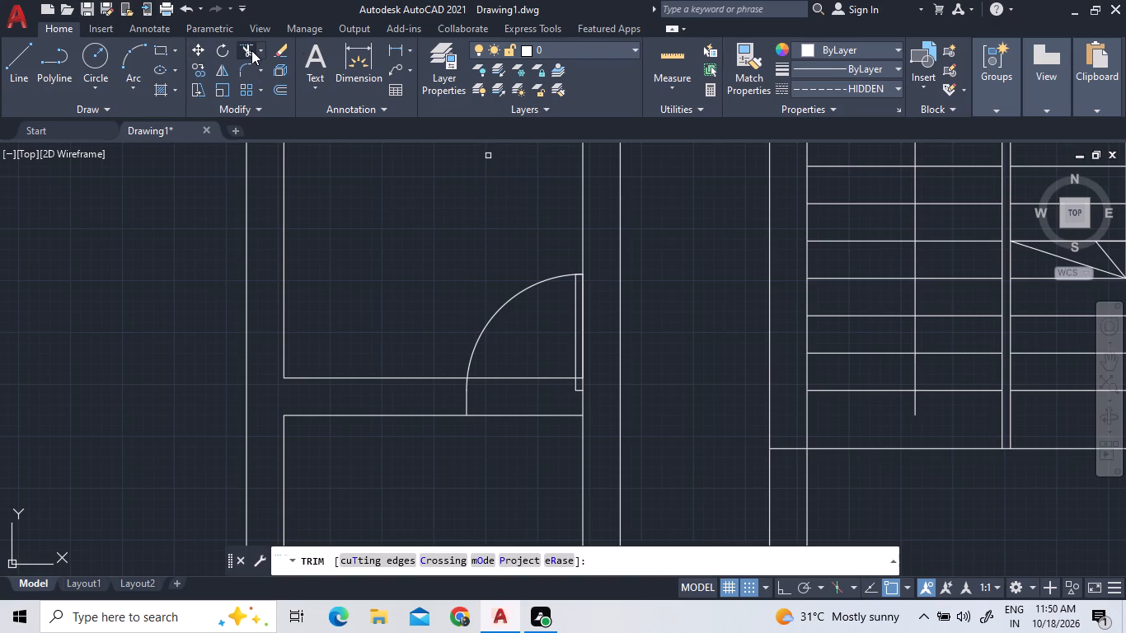
click(533, 377)
click(547, 415)
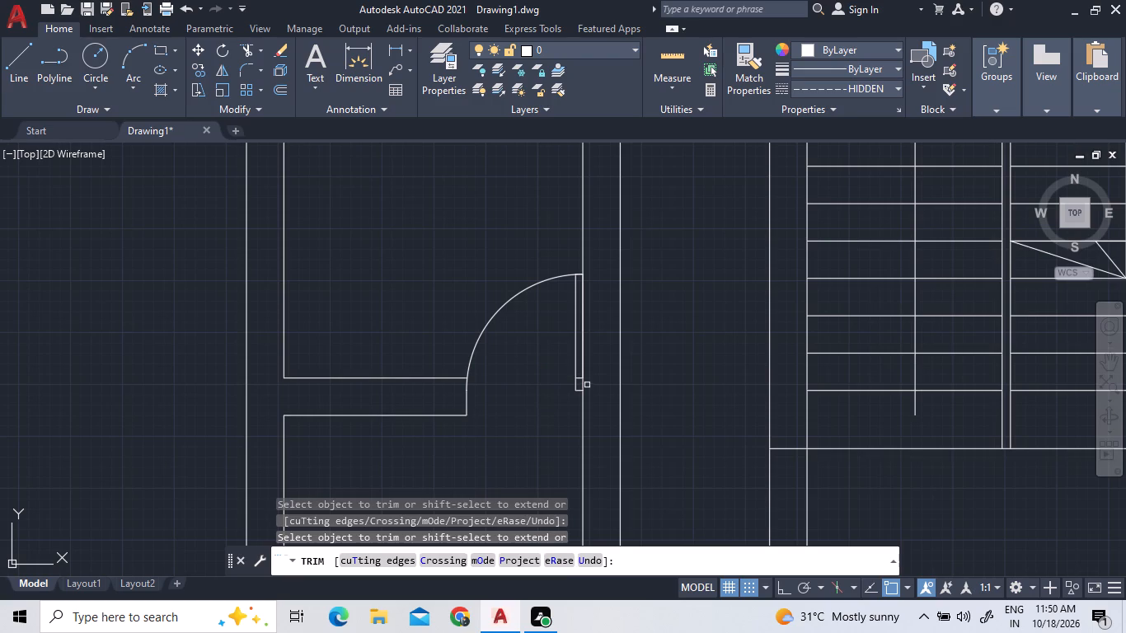
click(579, 377)
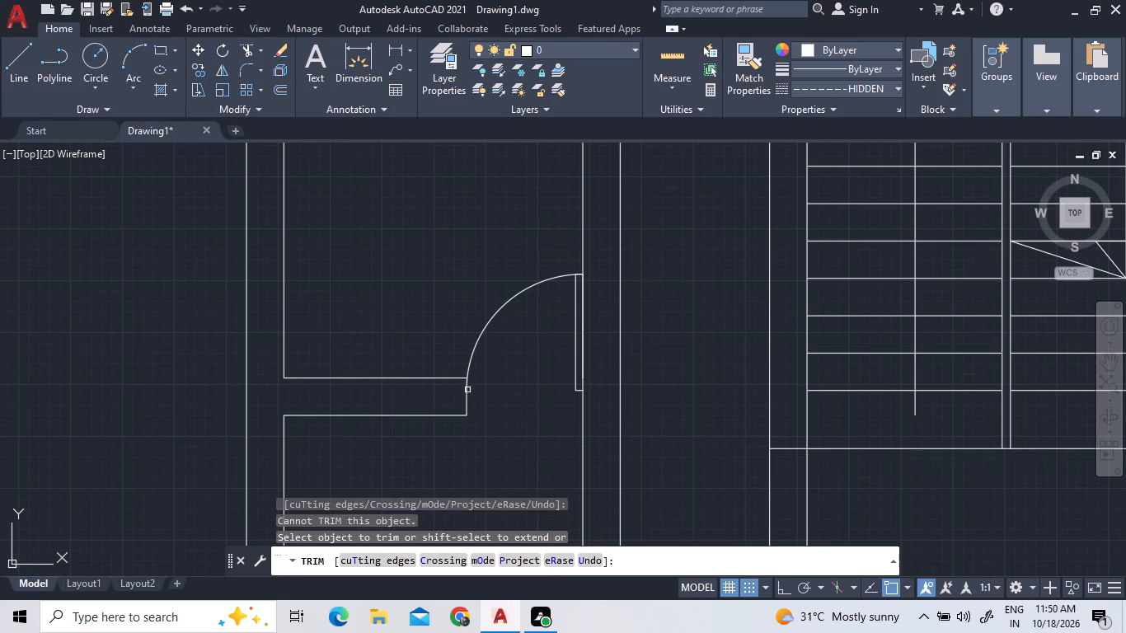
right_click(510, 373)
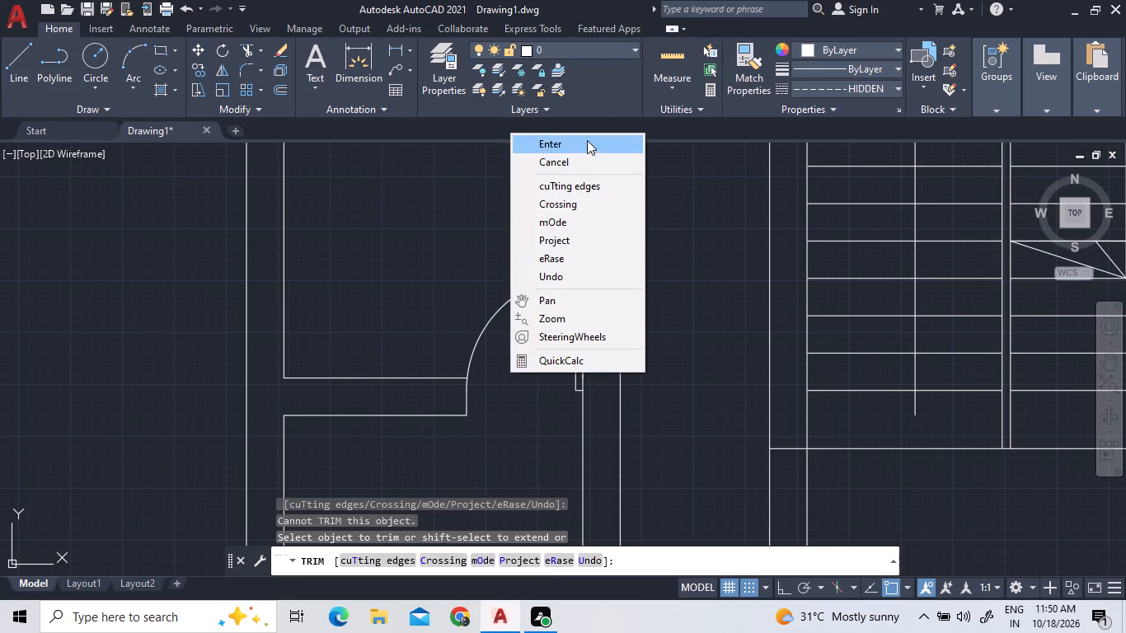
click(586, 143)
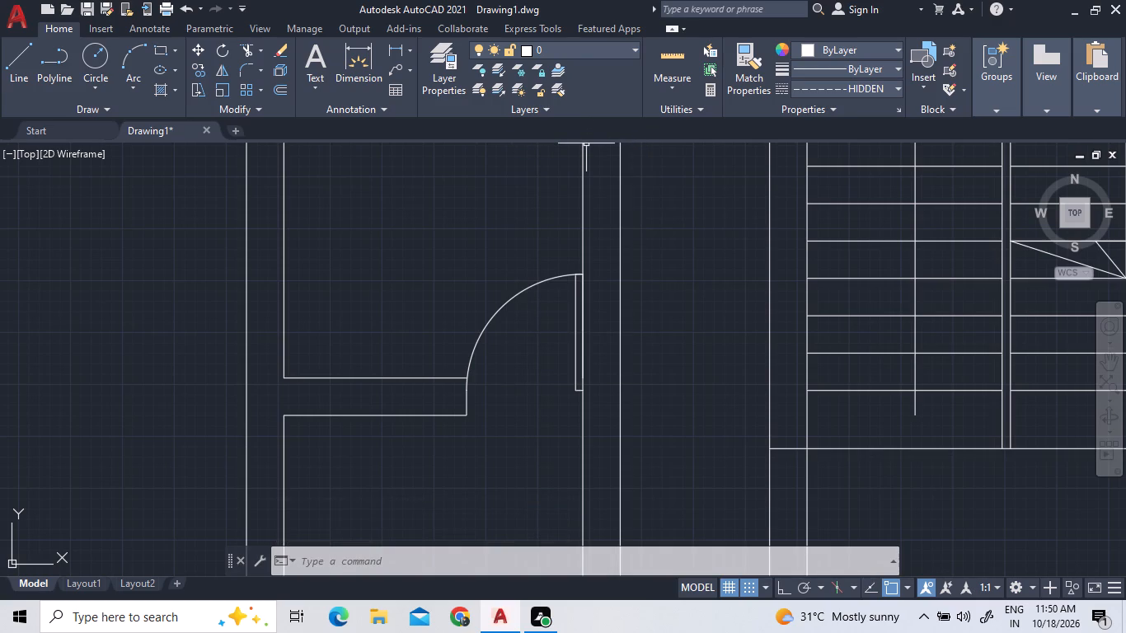
Copy the northeast room door to four places: two in the large central space and one in each of the two western rooms.
scroll(533, 307, down, 3)
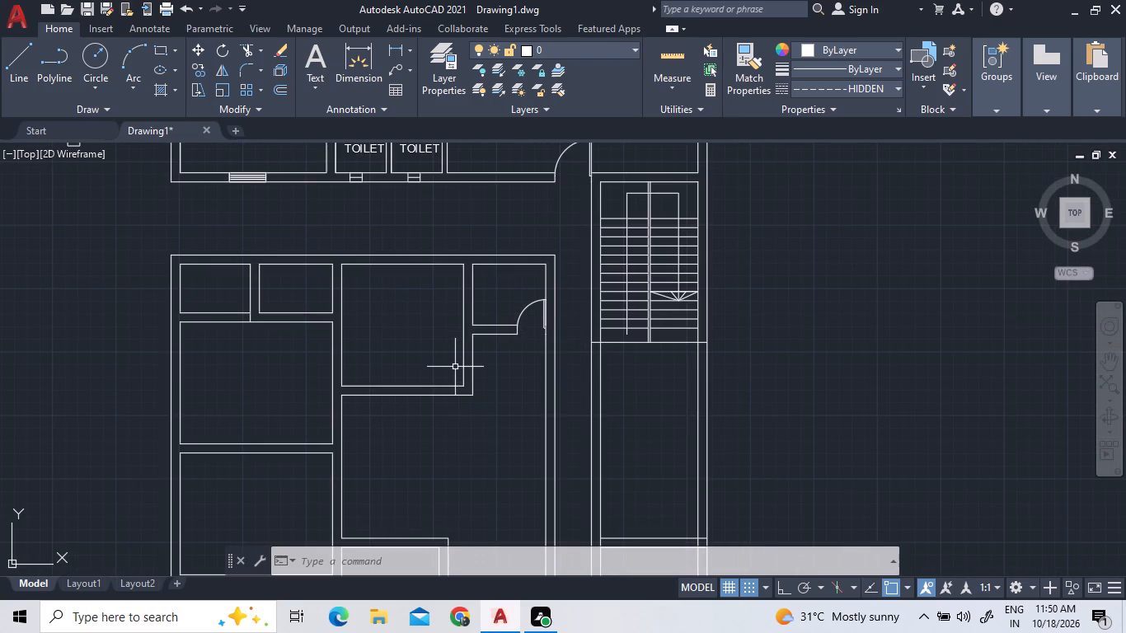
scroll(454, 391, up, 2)
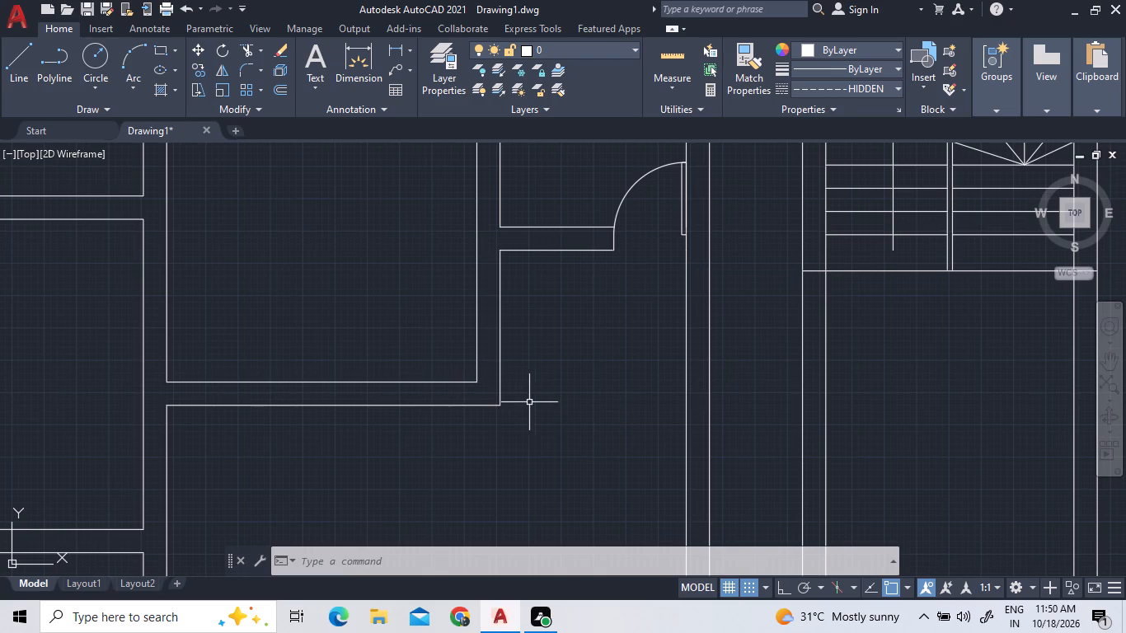
scroll(524, 405, up, 1)
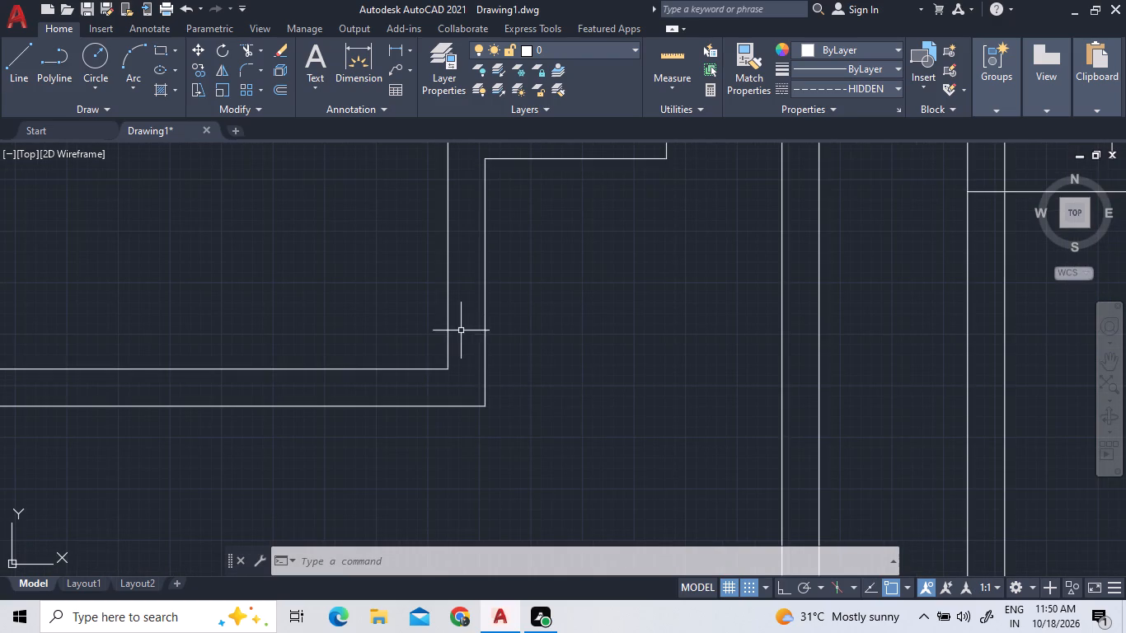
scroll(571, 292, down, 2)
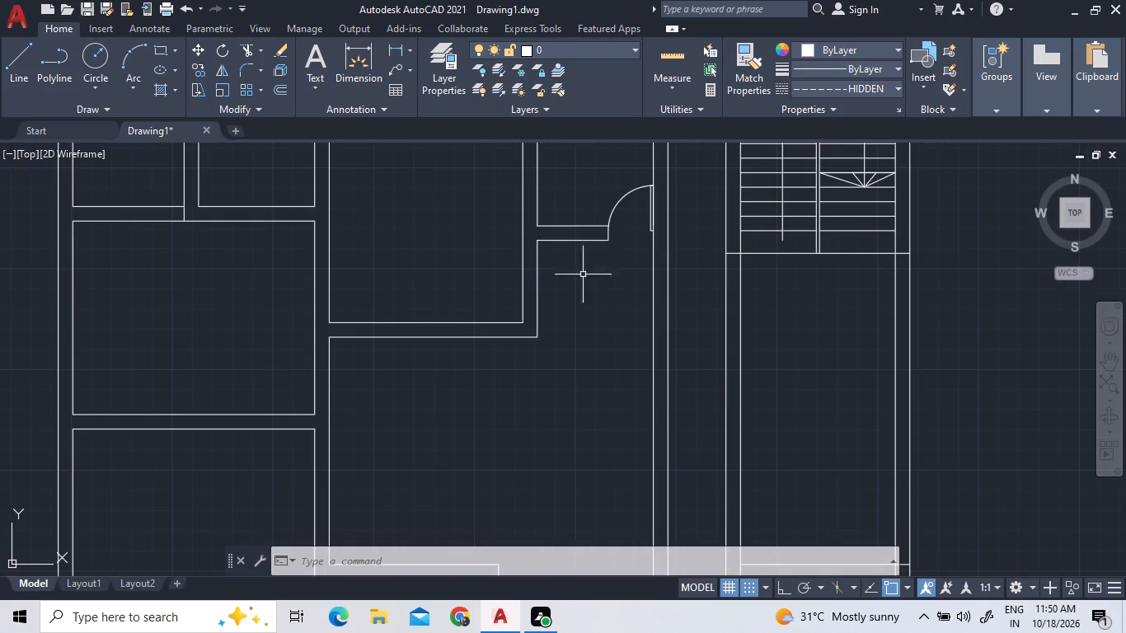
click(620, 200)
right_click(620, 200)
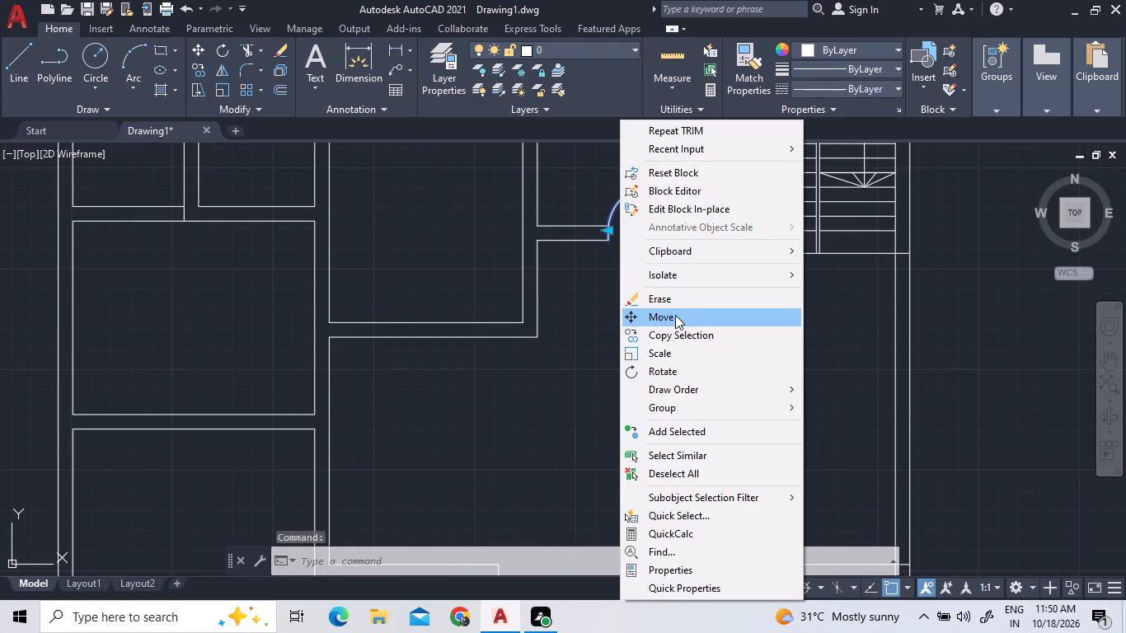
click(675, 340)
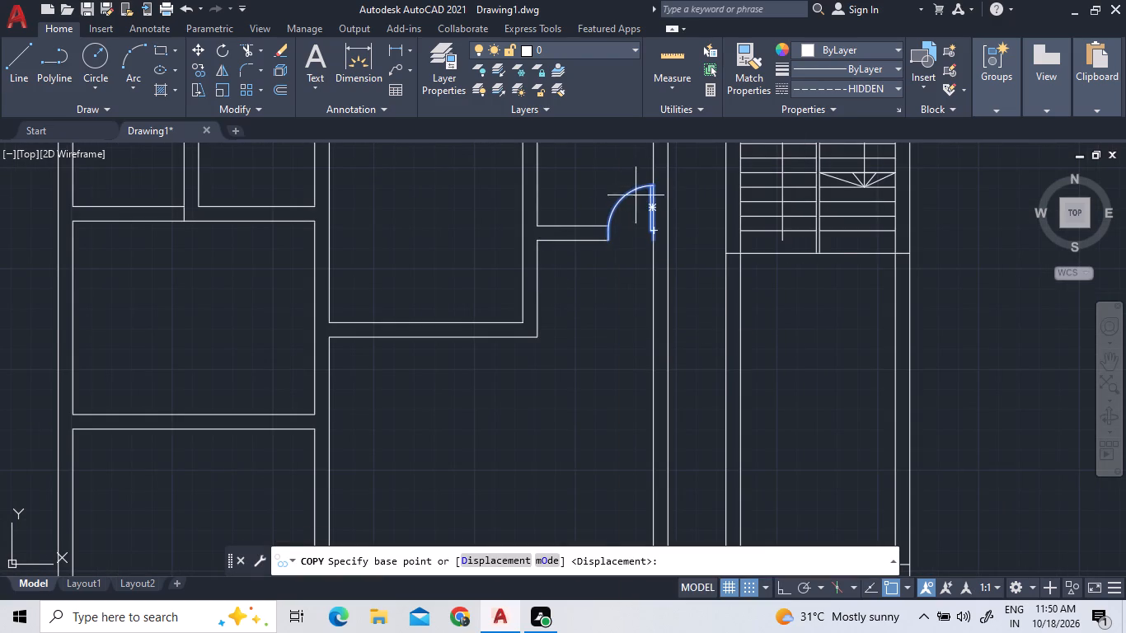
double_click(633, 202)
double_click(529, 422)
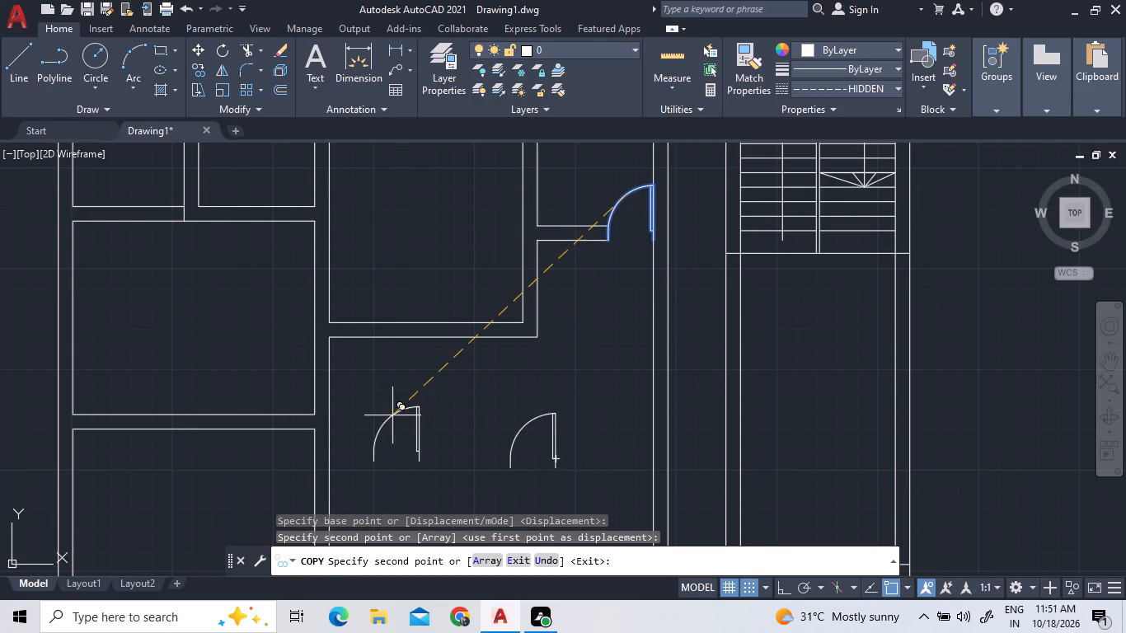
click(392, 415)
click(147, 326)
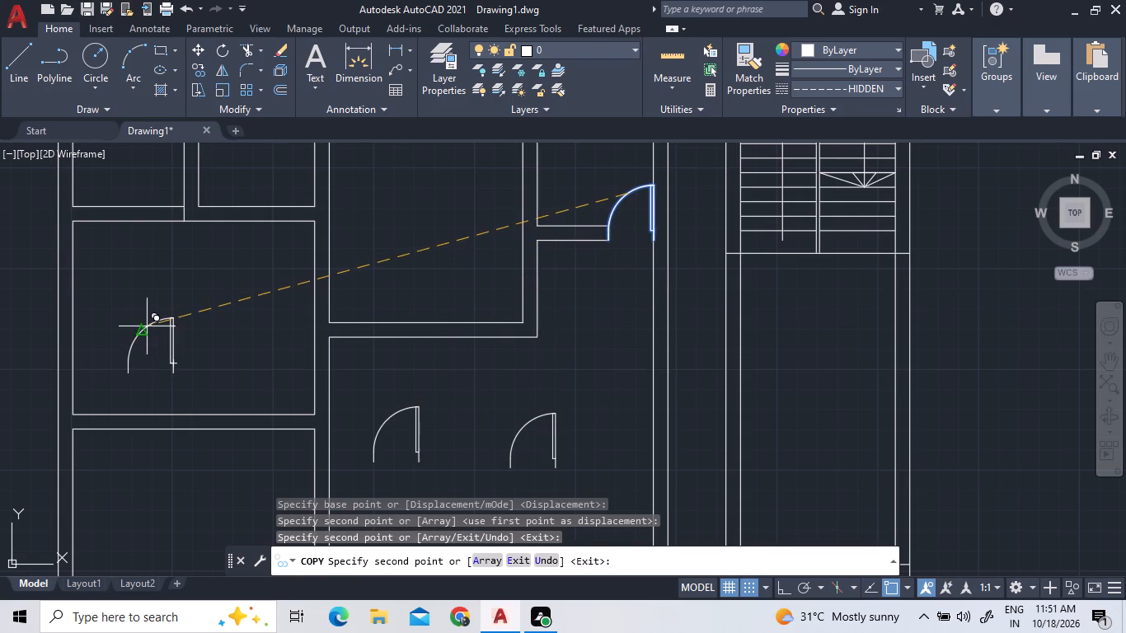
click(153, 507)
right_click(233, 260)
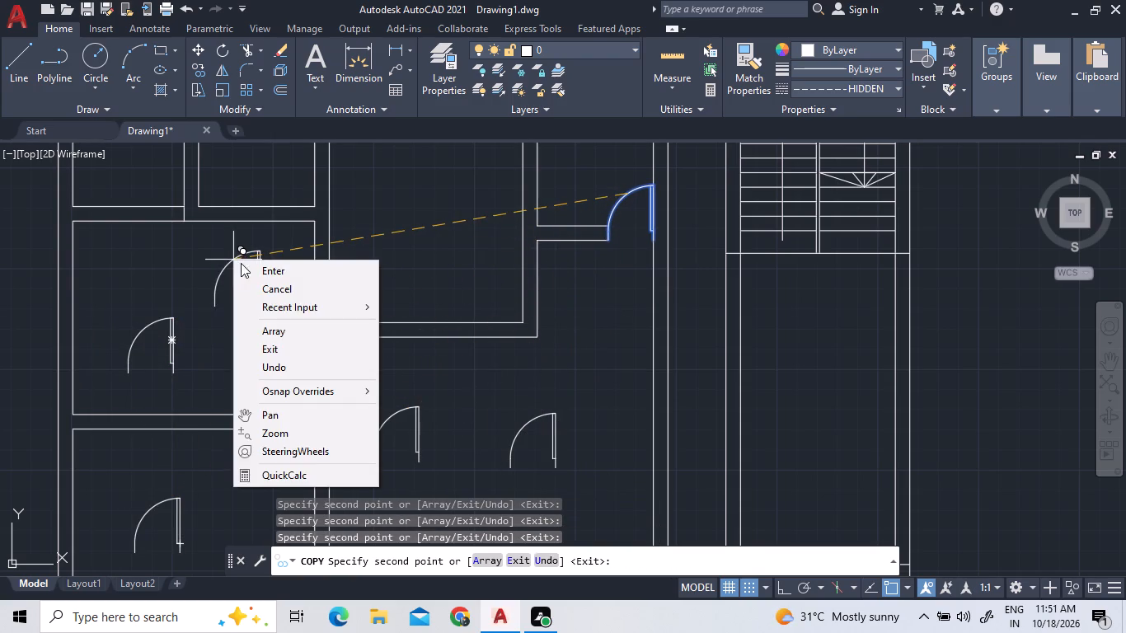
click(249, 269)
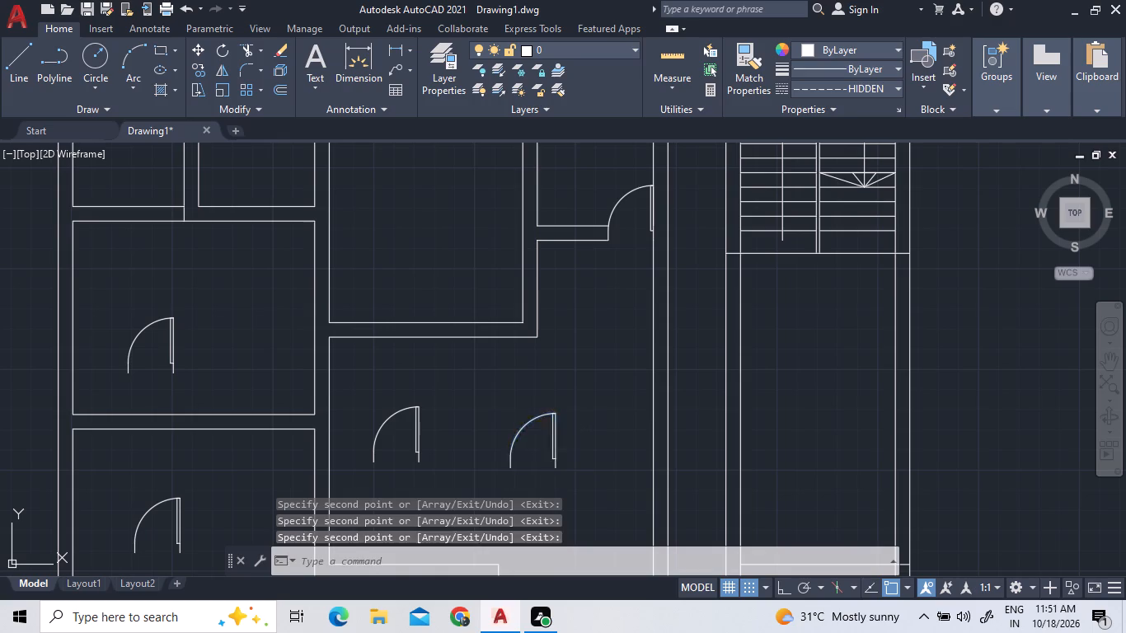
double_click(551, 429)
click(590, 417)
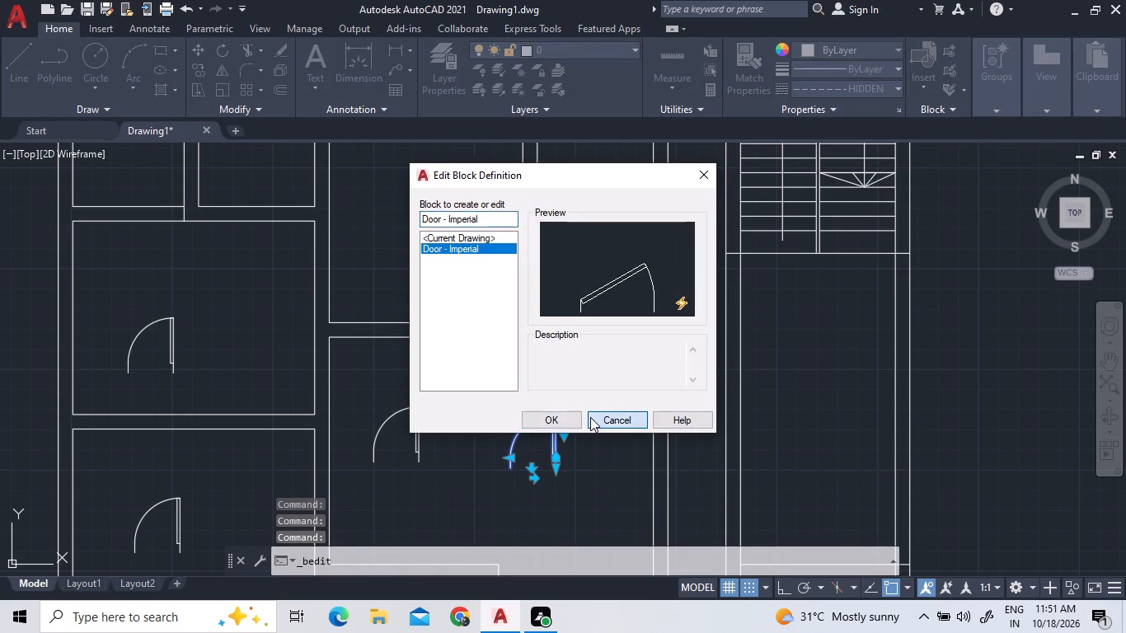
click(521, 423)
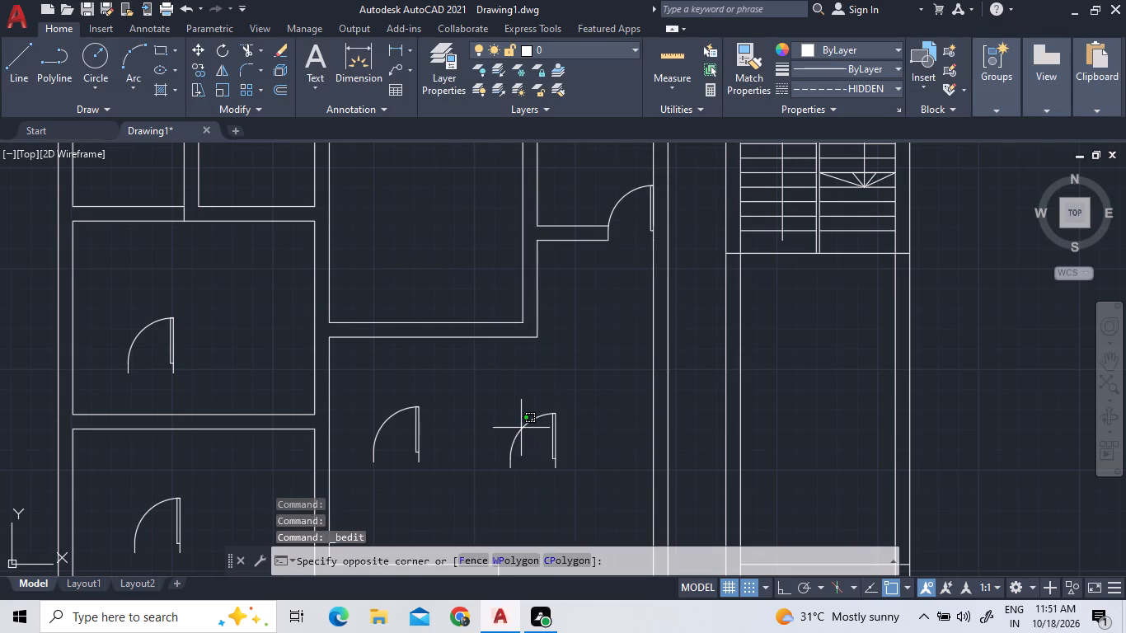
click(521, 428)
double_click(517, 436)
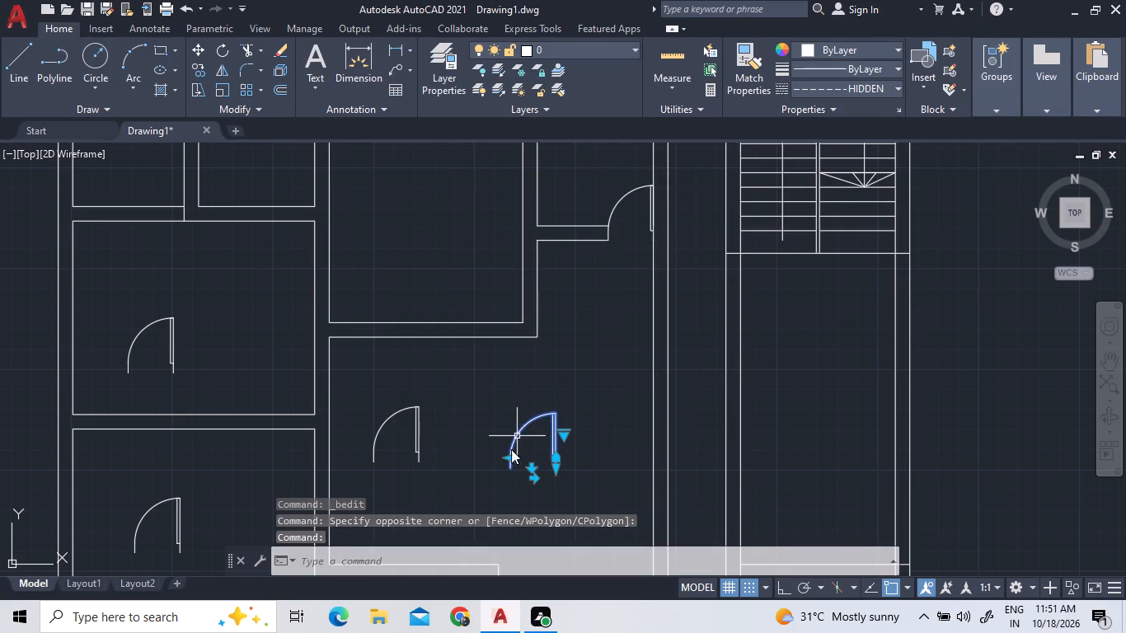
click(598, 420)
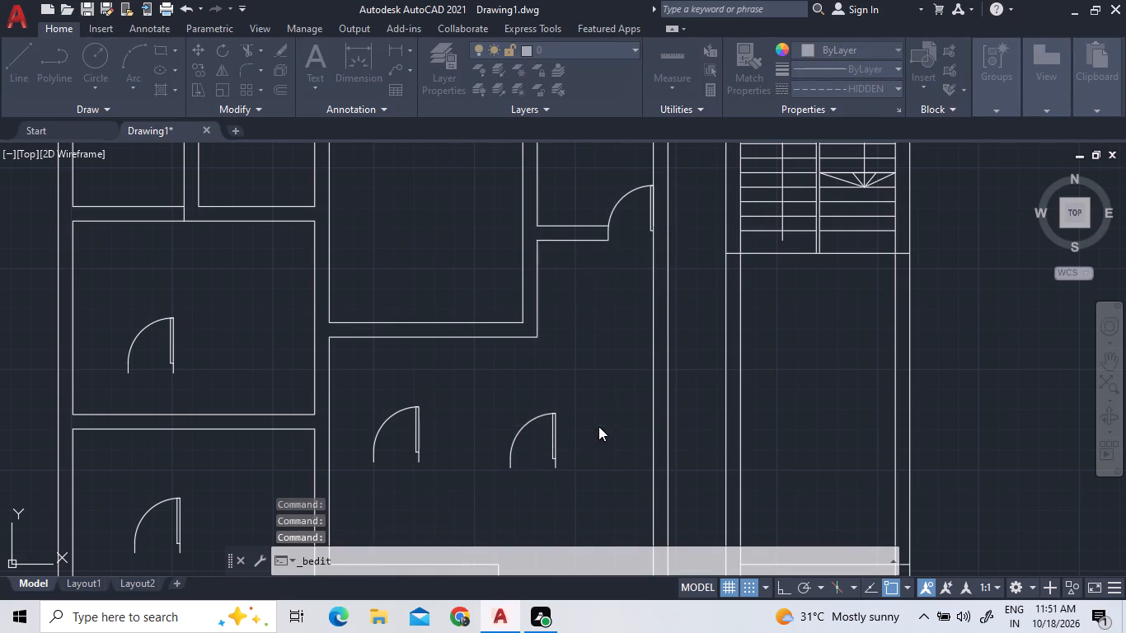
Stretch the eastern door copy in the central space to a larger preset width, keeping its hinge side fixed.
click(511, 443)
scroll(510, 471, up, 4)
click(501, 392)
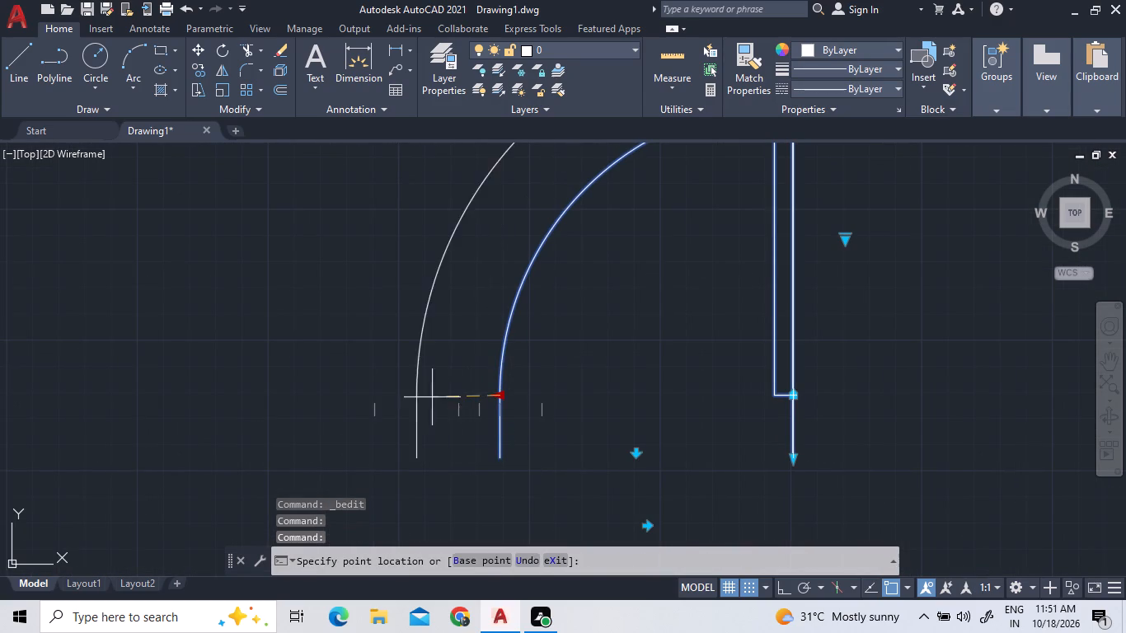
double_click(416, 405)
scroll(423, 434, down, 2)
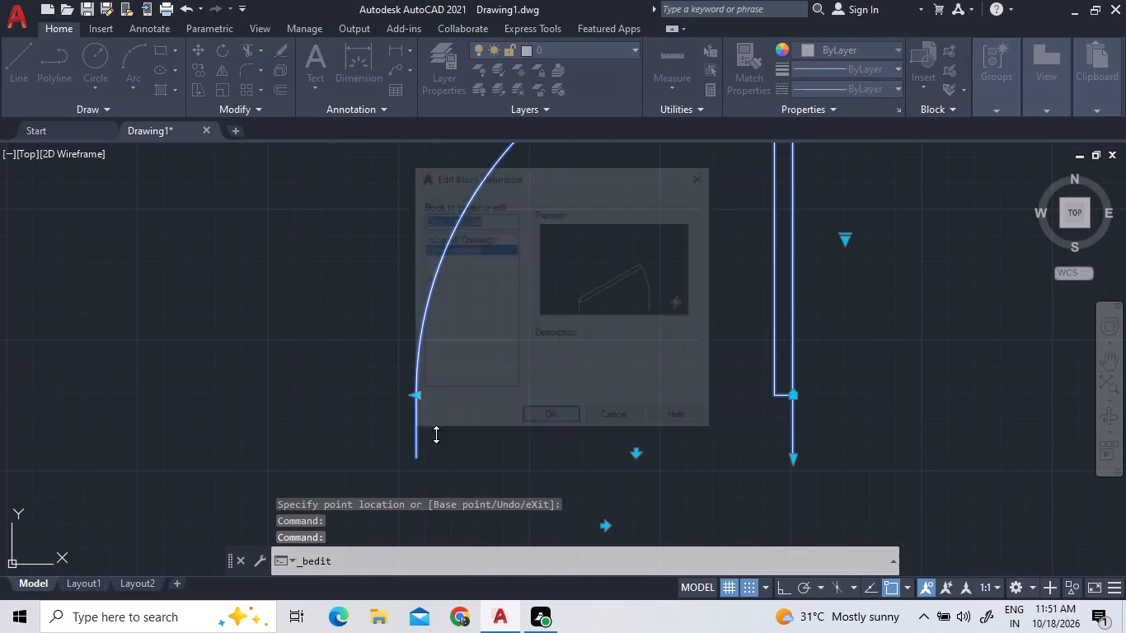
click(624, 420)
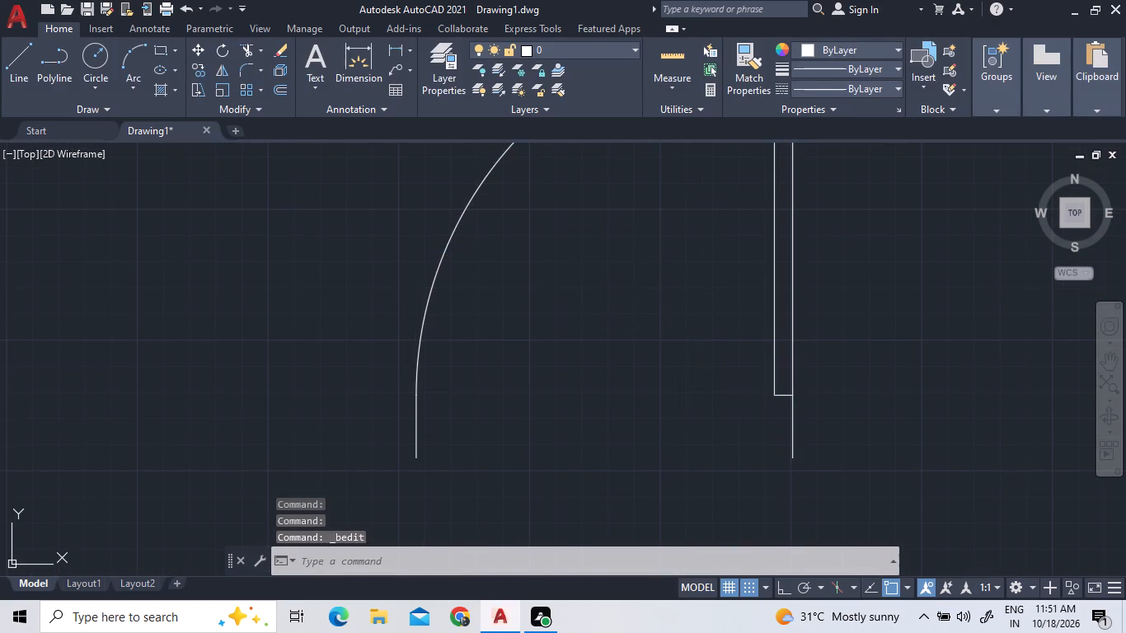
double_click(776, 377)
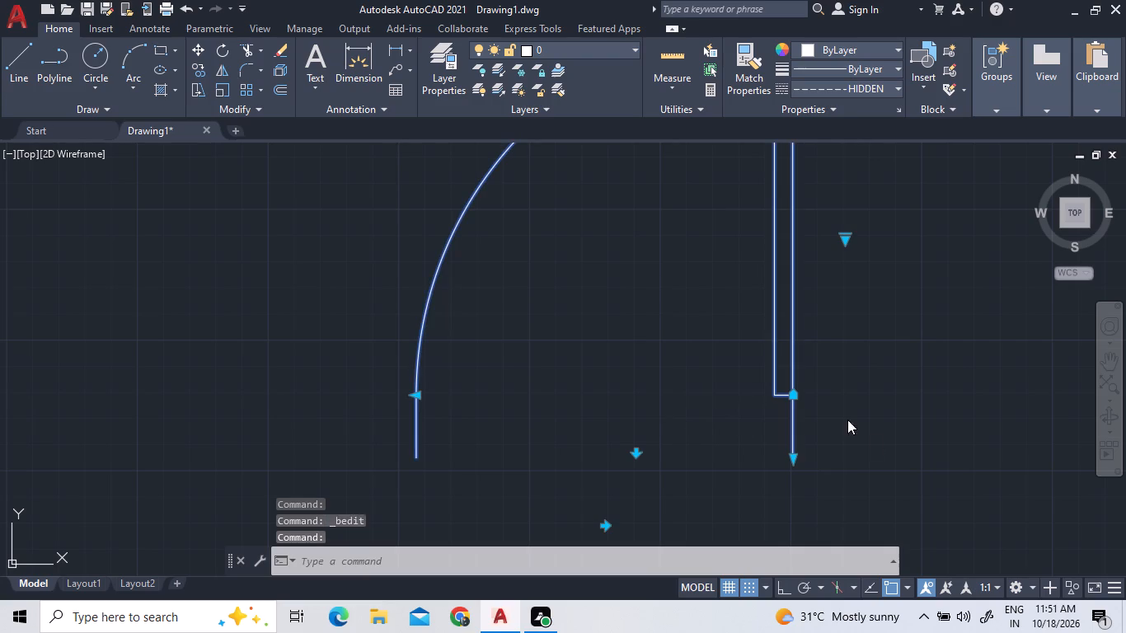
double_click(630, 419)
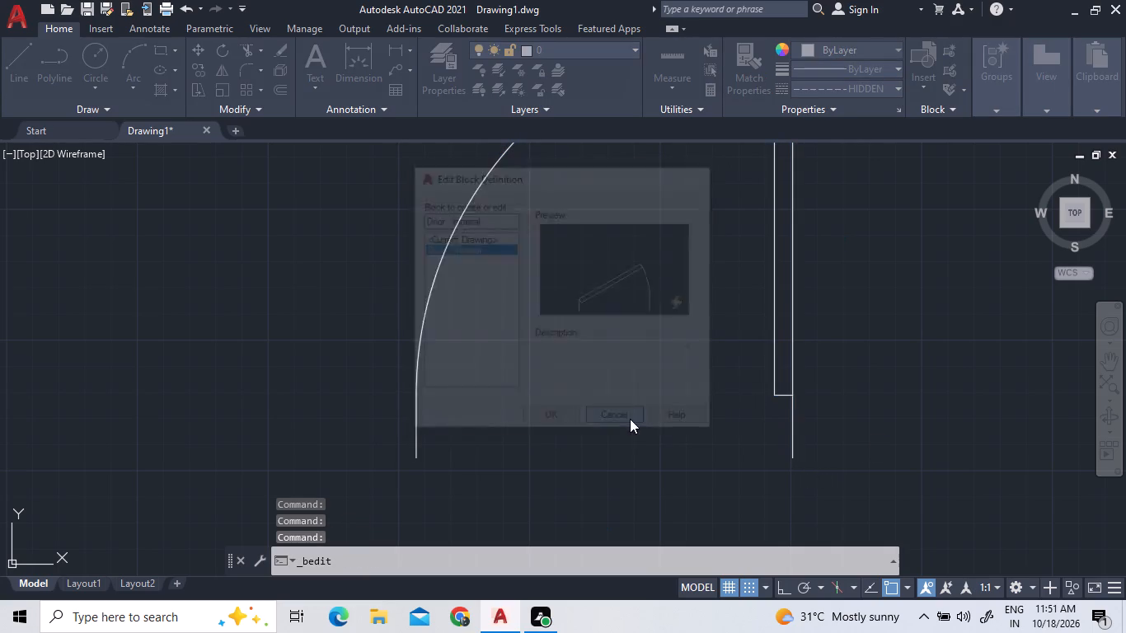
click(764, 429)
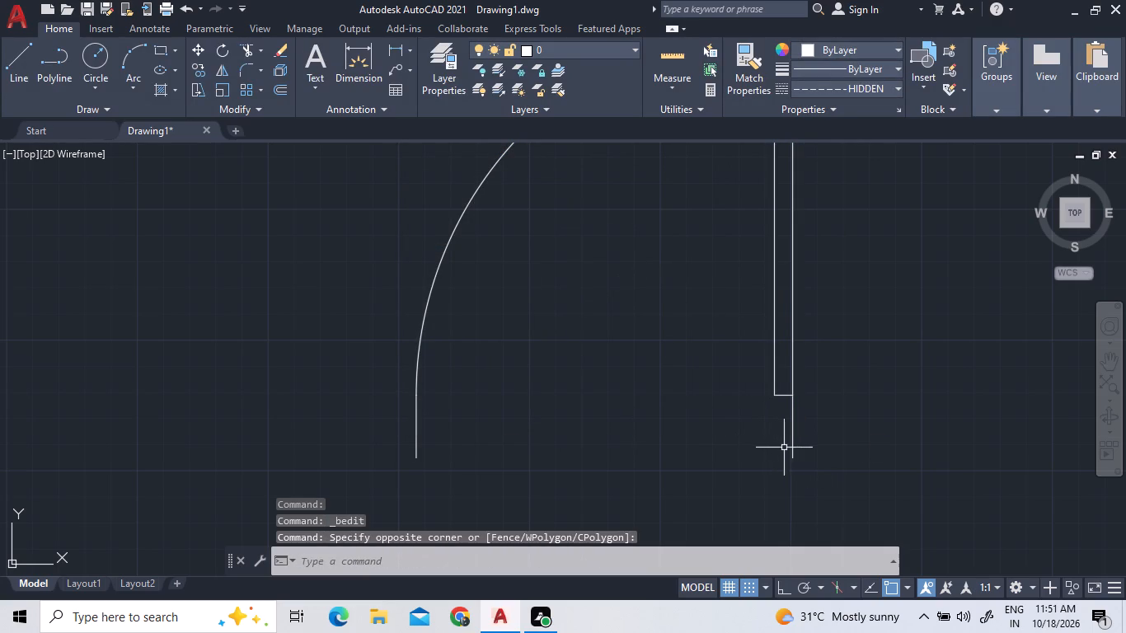
Rotate the widened door 90 degrees counterclockwise about the south end of its hinge-side jamb.
click(791, 456)
click(795, 454)
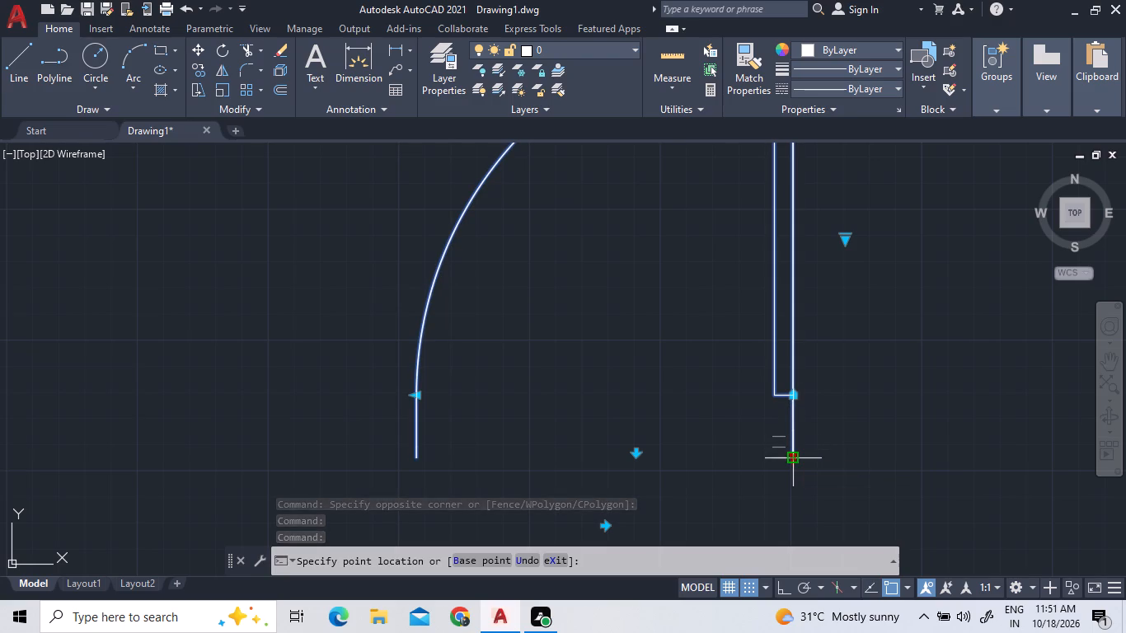
key(Escape)
click(794, 453)
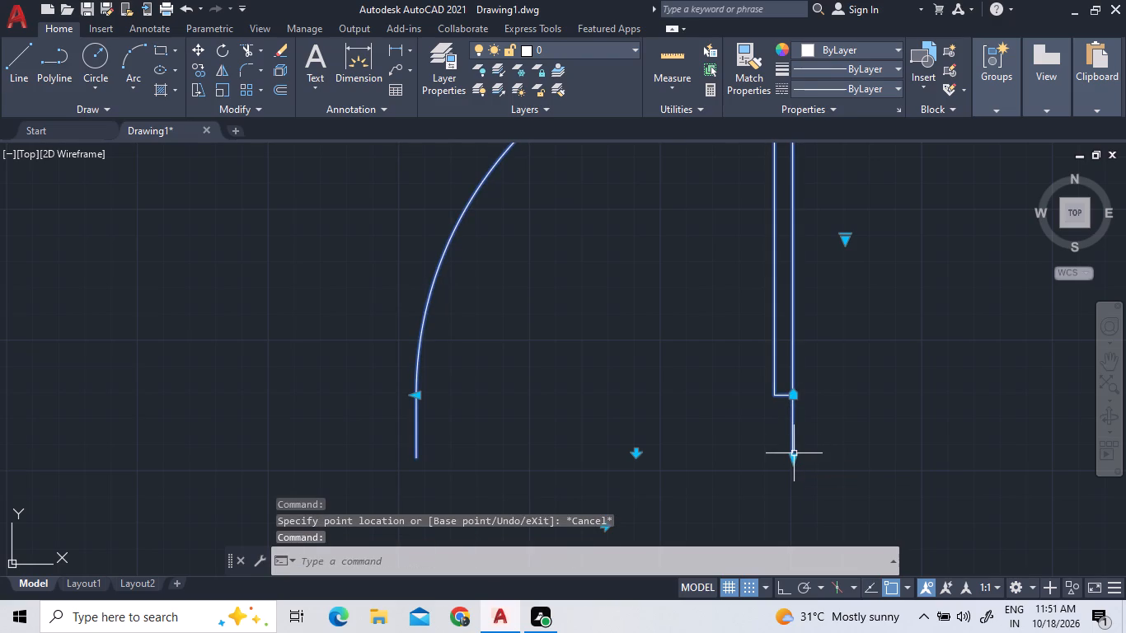
right_click(720, 421)
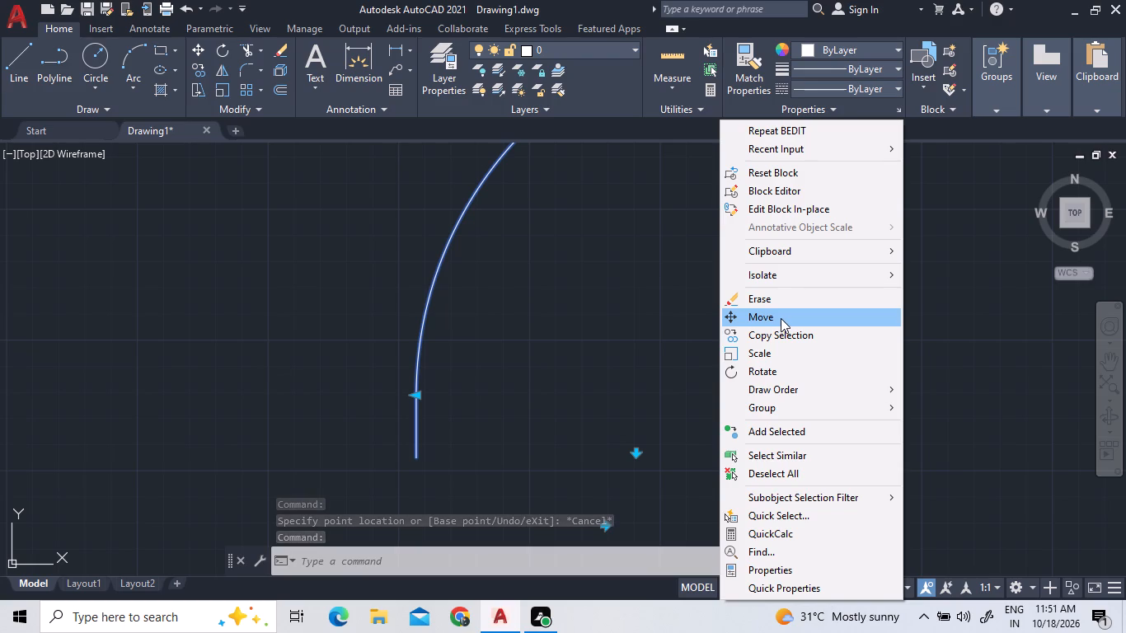
click(758, 374)
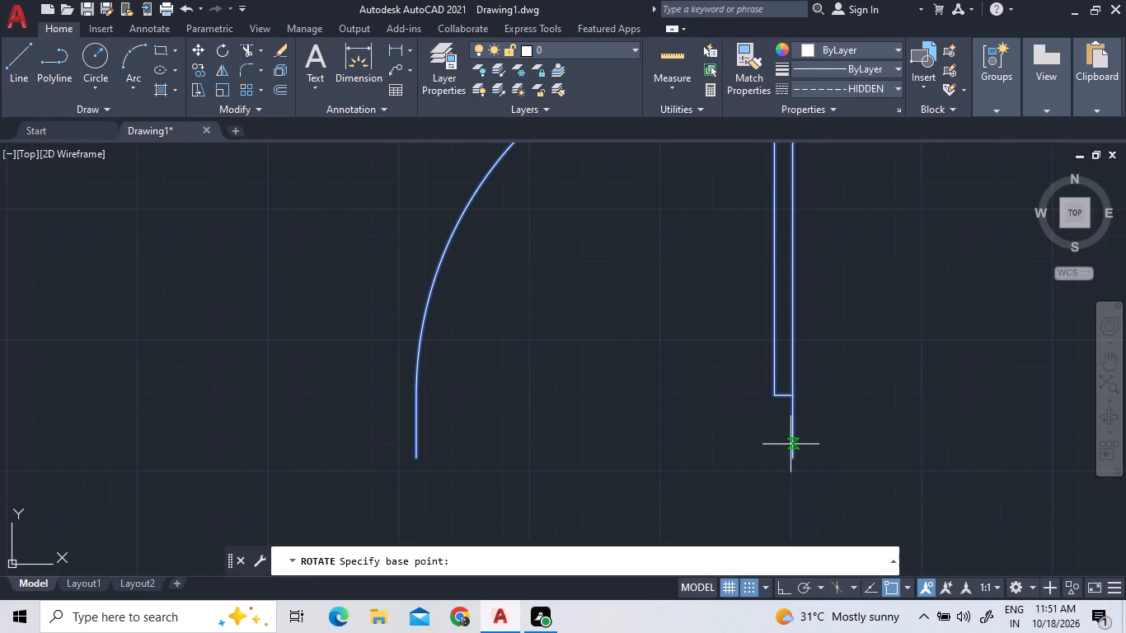
click(795, 457)
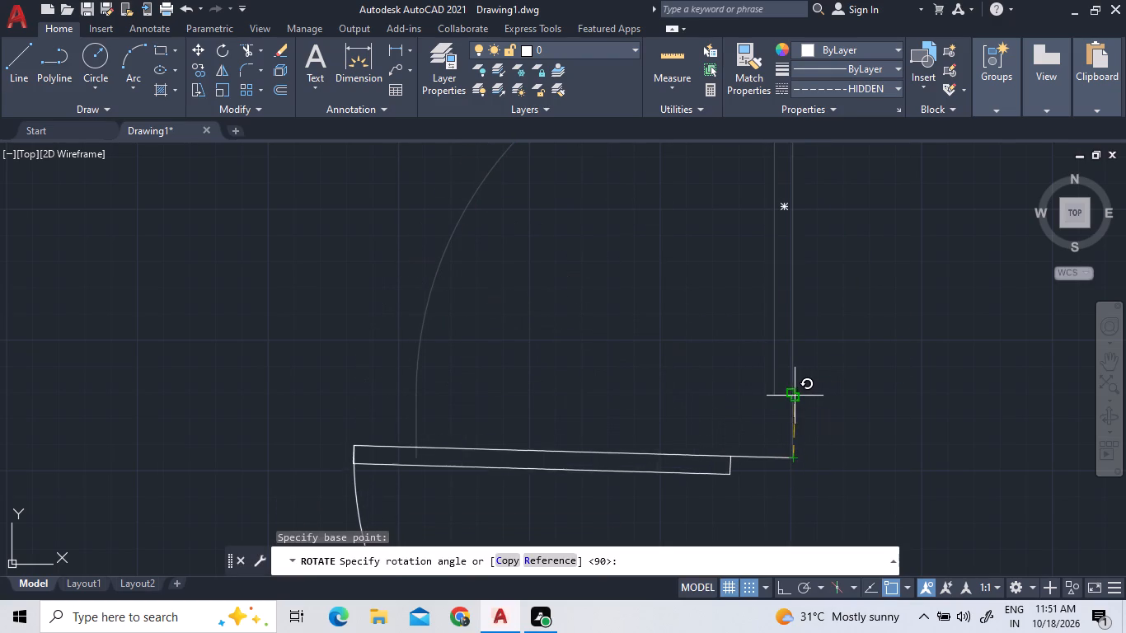
click(793, 405)
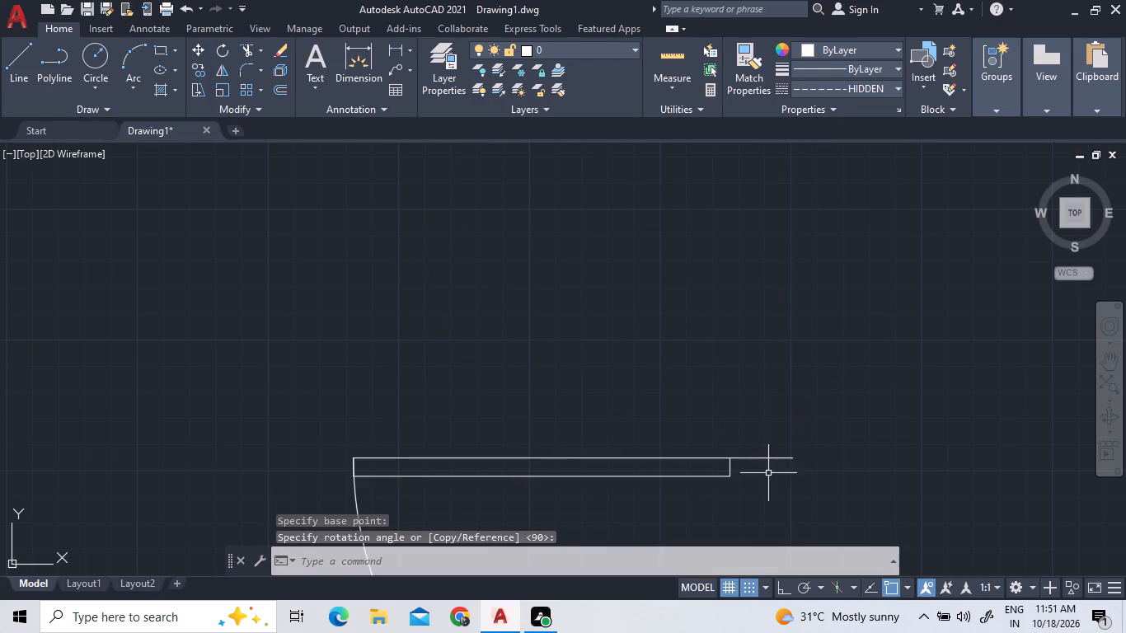
Move the rotated door by its jamb end into the north-central room, west of the small northeast room.
click(763, 480)
double_click(614, 394)
right_click(622, 341)
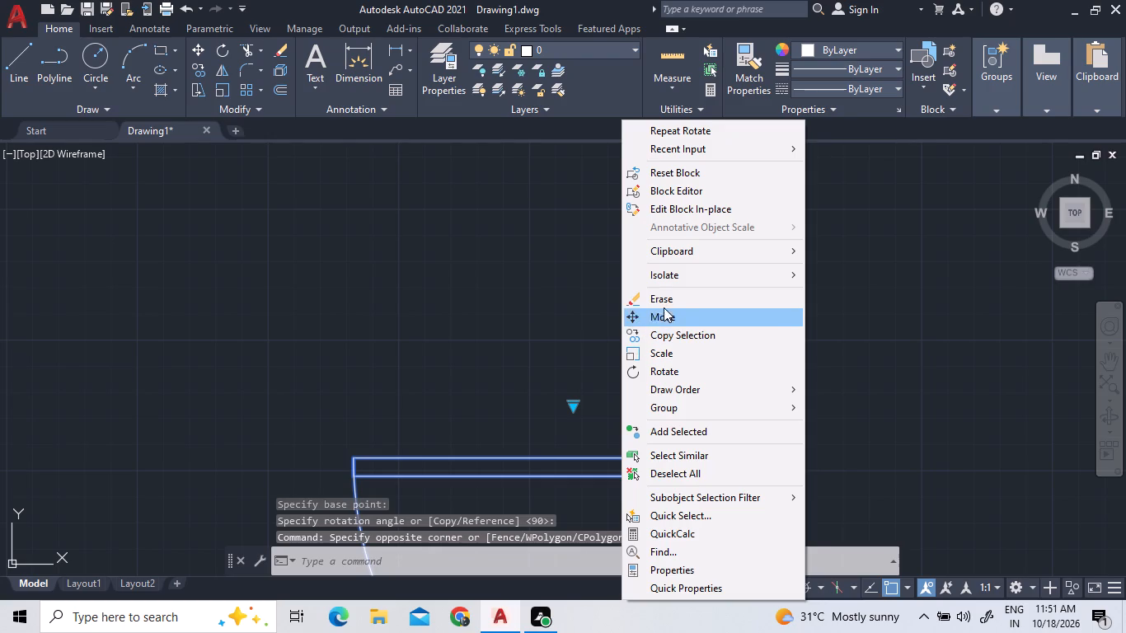
click(665, 321)
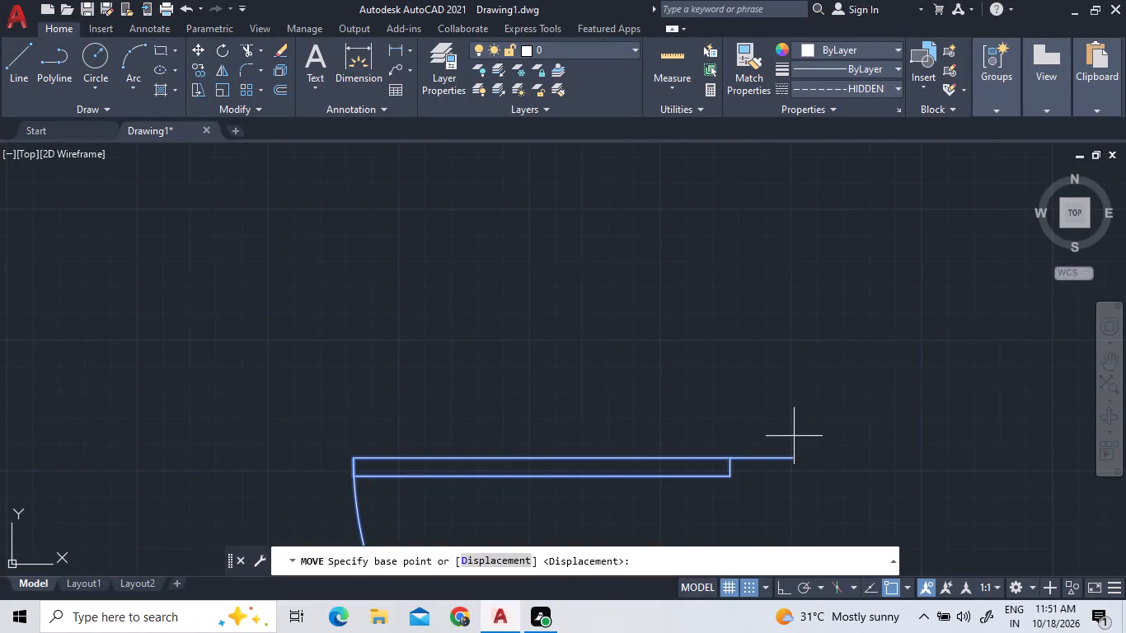
click(791, 456)
scroll(783, 410, down, 4)
scroll(719, 457, down, 3)
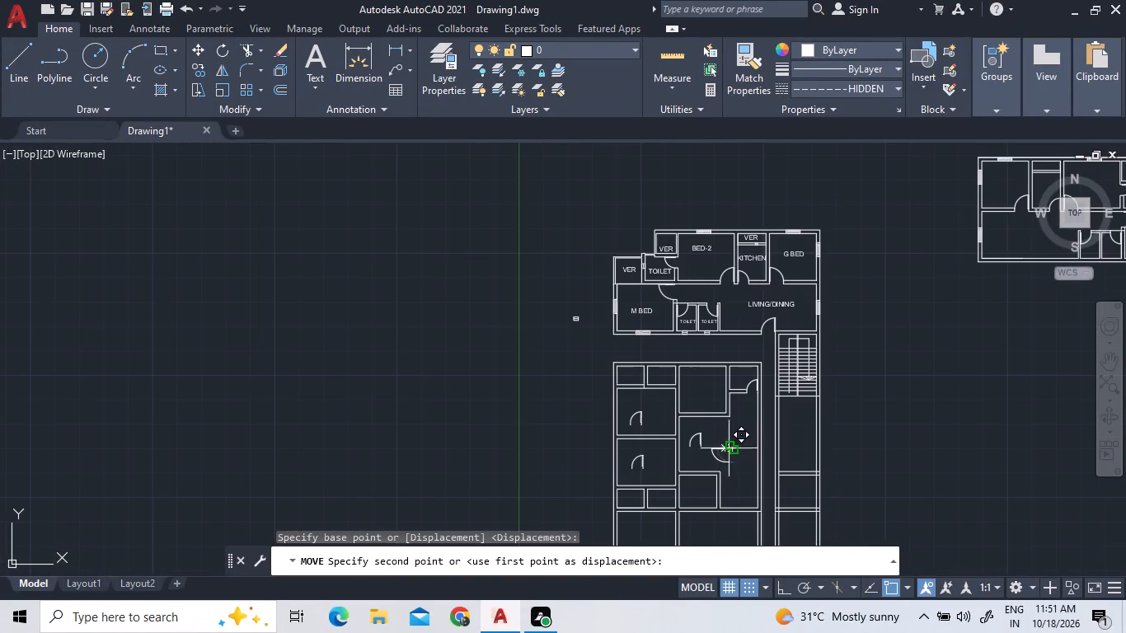
scroll(721, 370, up, 3)
click(710, 407)
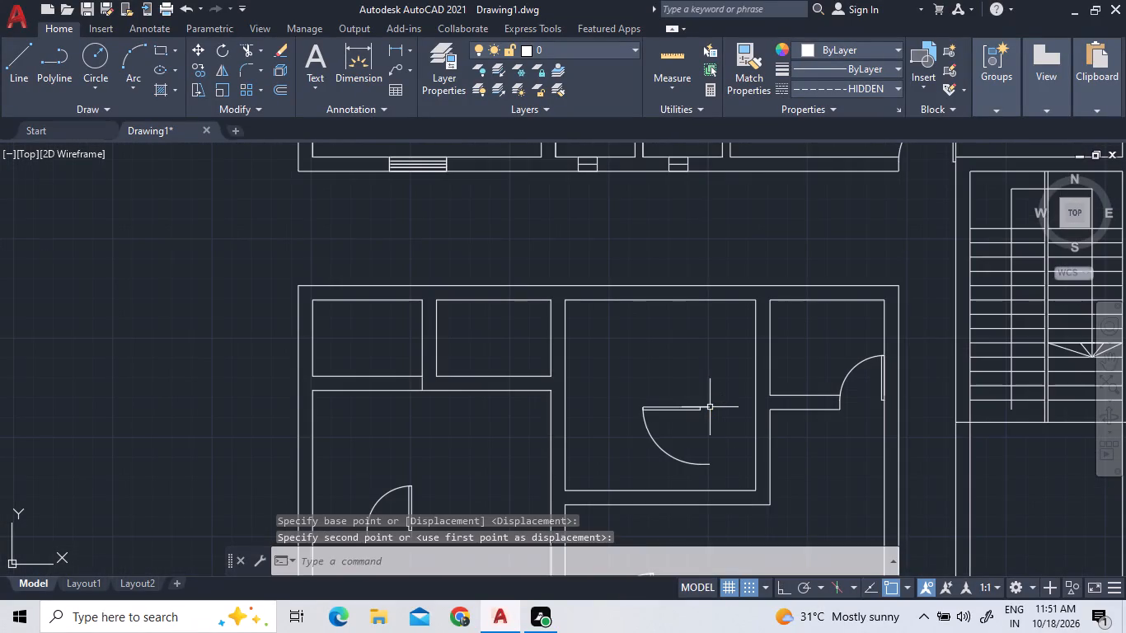
Flip the door in the north-central room so its leaf lies on the south side and its swing arc to the north.
click(694, 410)
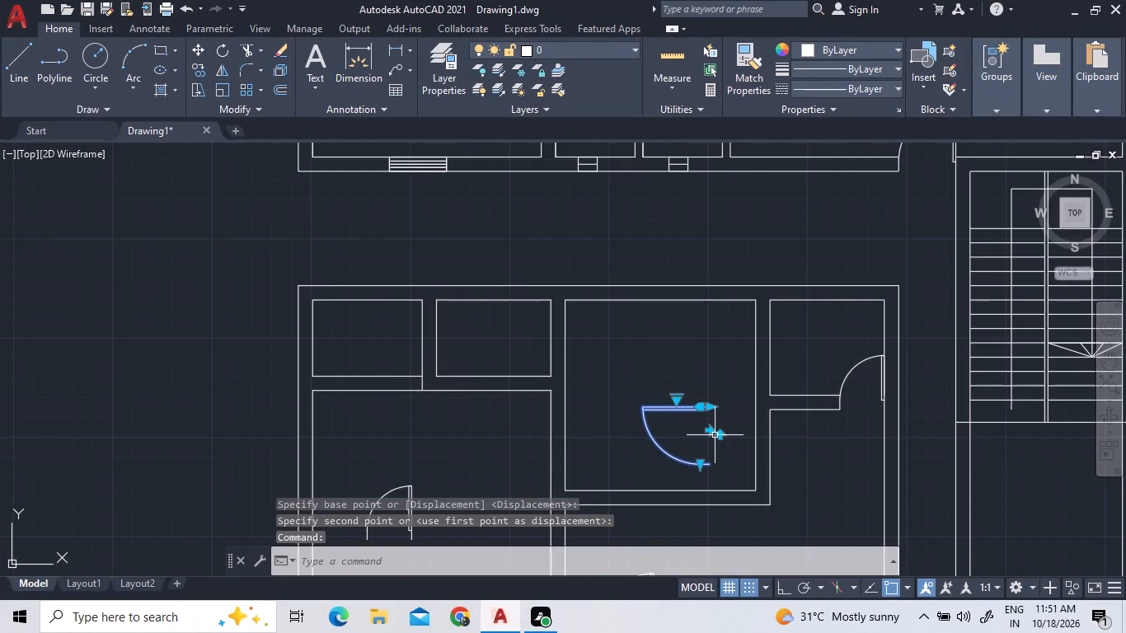
double_click(720, 430)
double_click(722, 435)
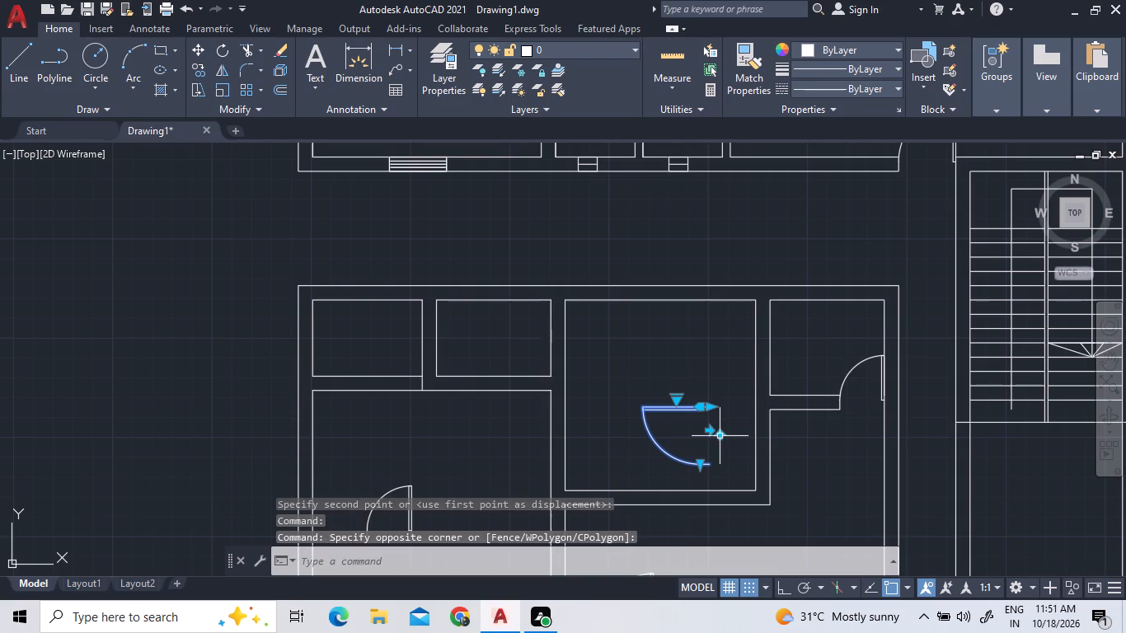
scroll(720, 441, up, 2)
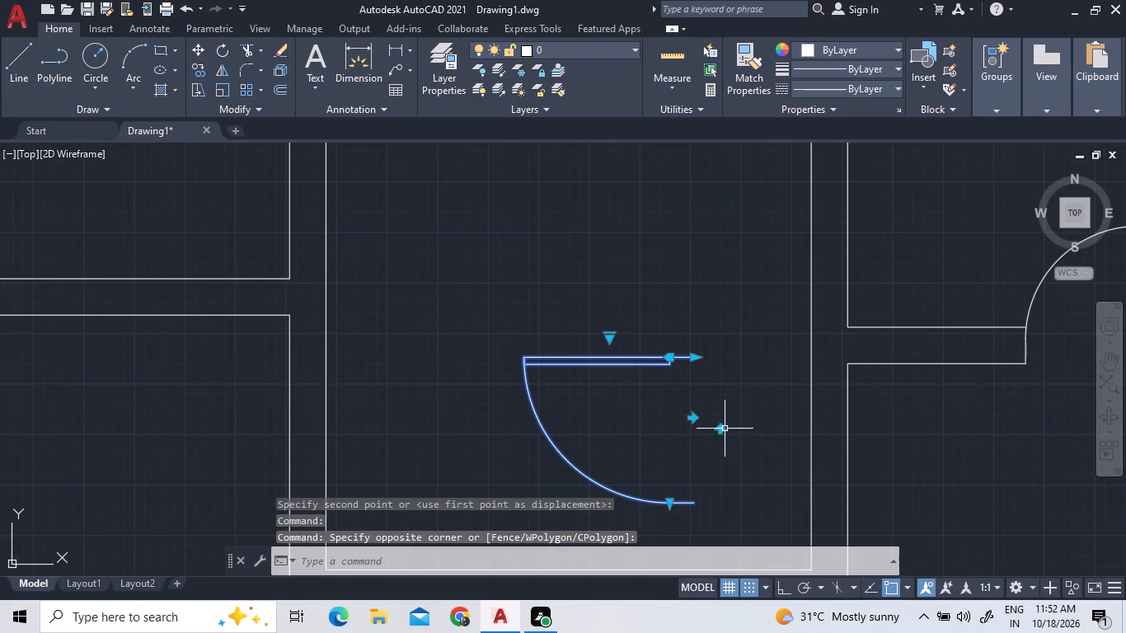
click(724, 429)
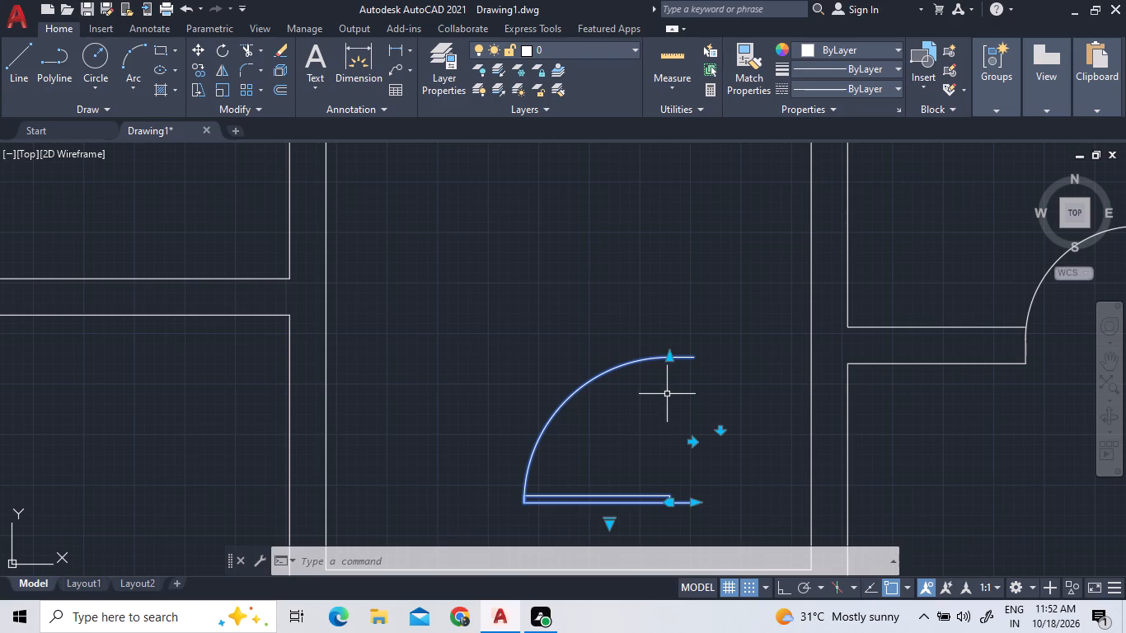
Move the door in the north-central room by its leaf-side jamb end to the east wall's outer face, level with the room's south edge.
scroll(667, 393, down, 2)
right_click(687, 443)
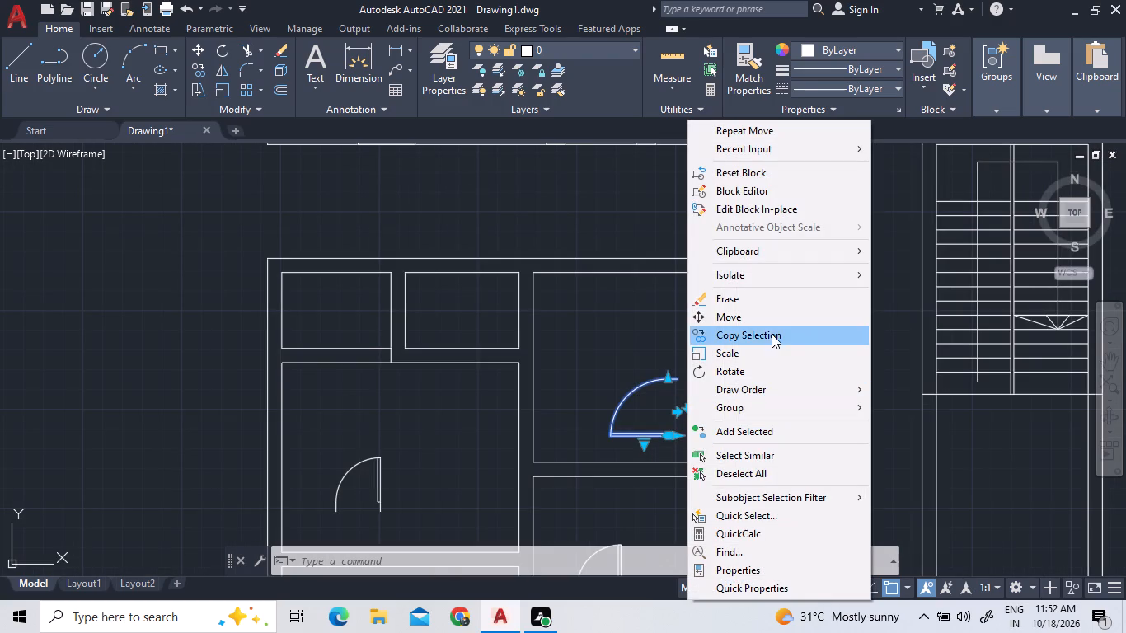
click(771, 318)
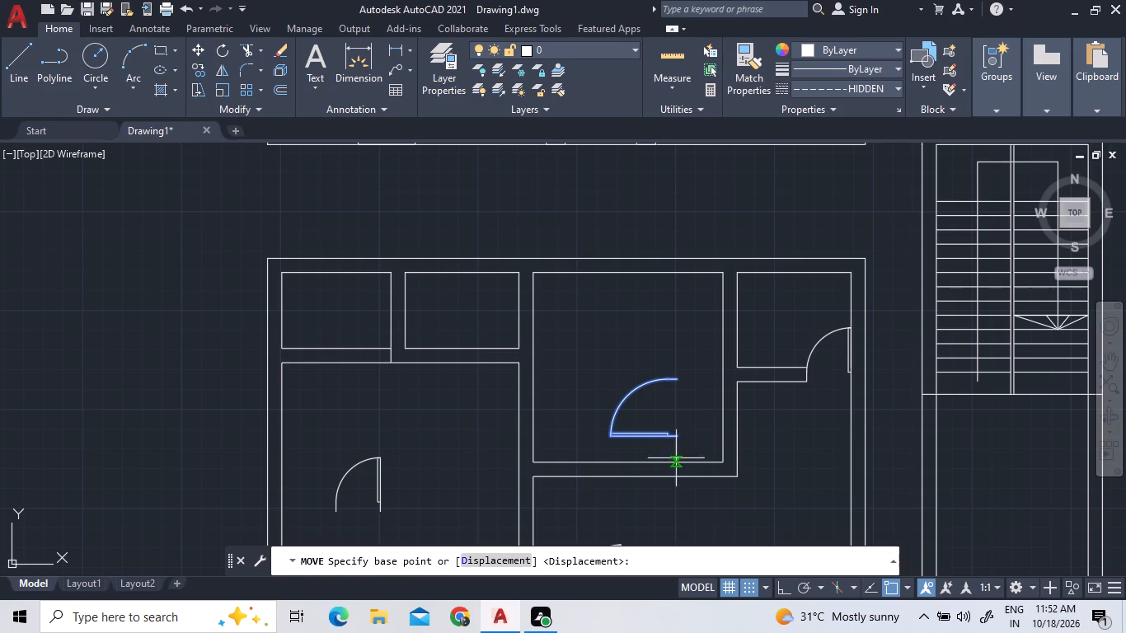
scroll(683, 438, up, 3)
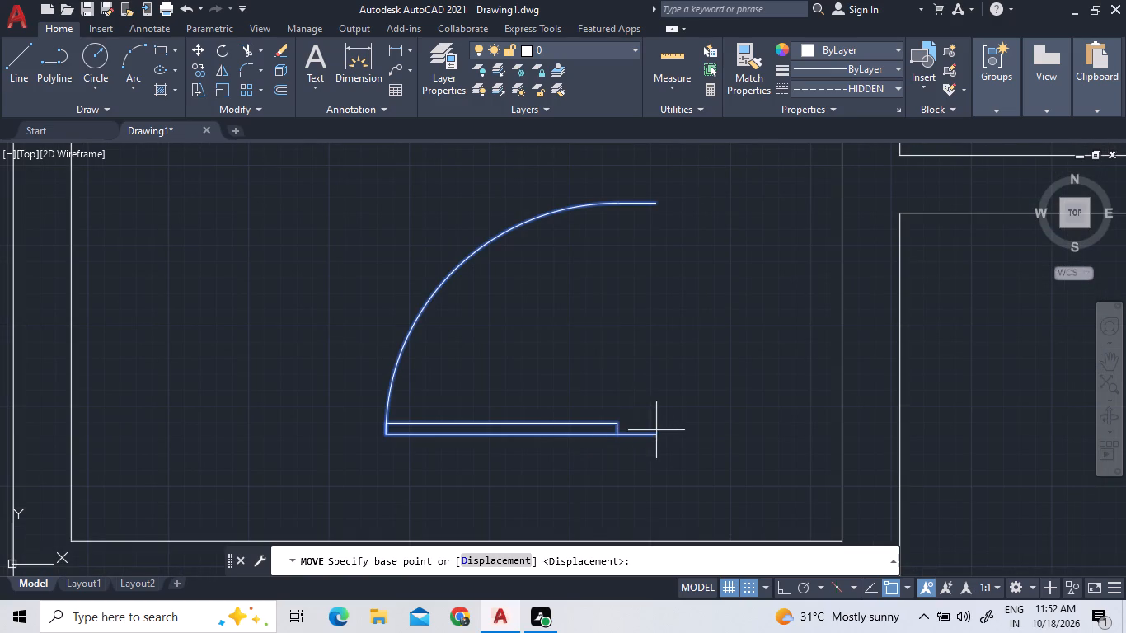
click(653, 435)
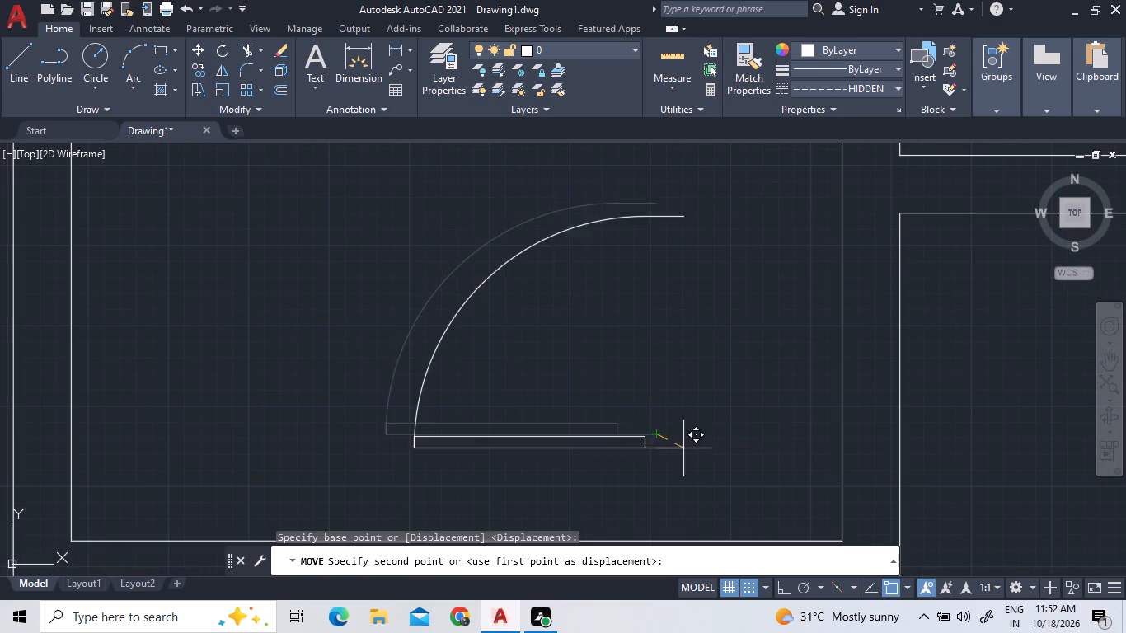
scroll(702, 454, down, 3)
scroll(735, 471, up, 3)
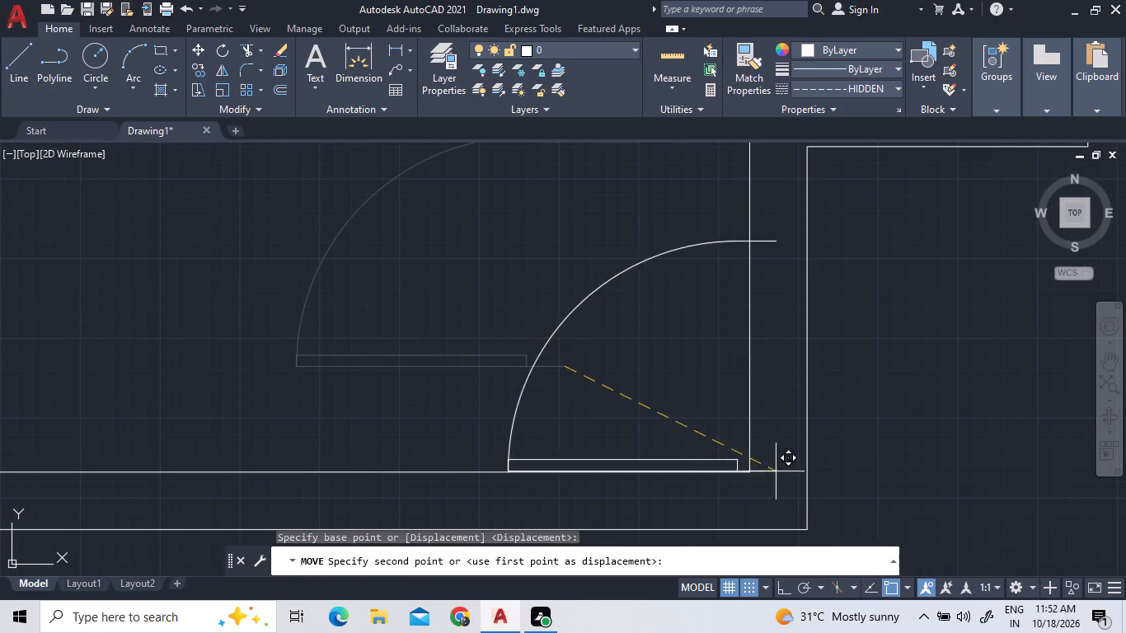
scroll(809, 472, up, 3)
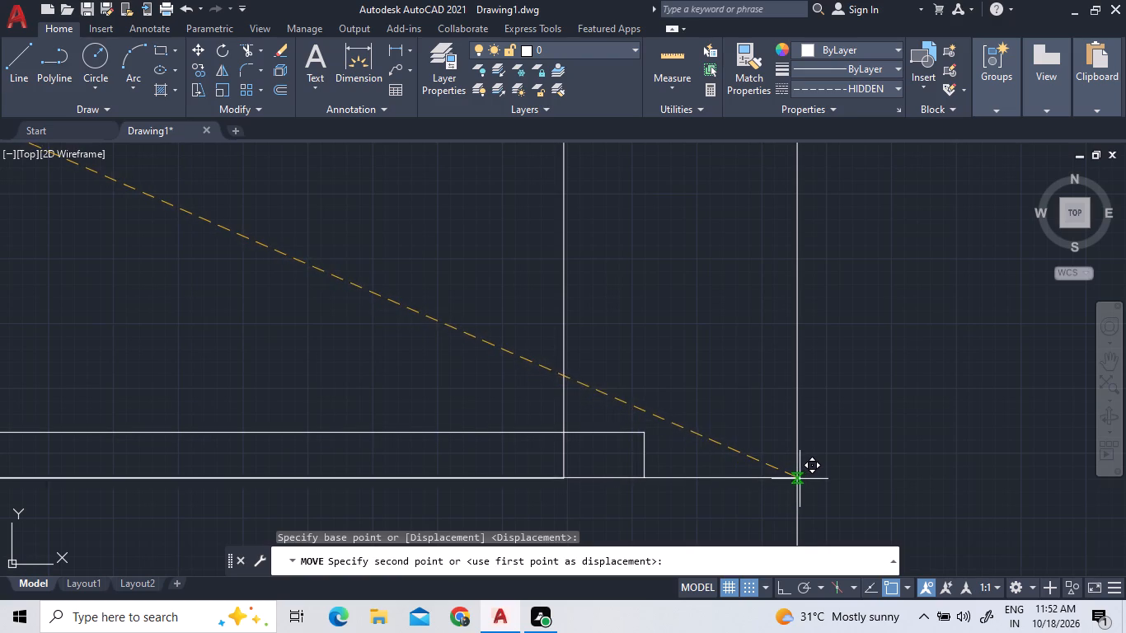
scroll(798, 479, up, 2)
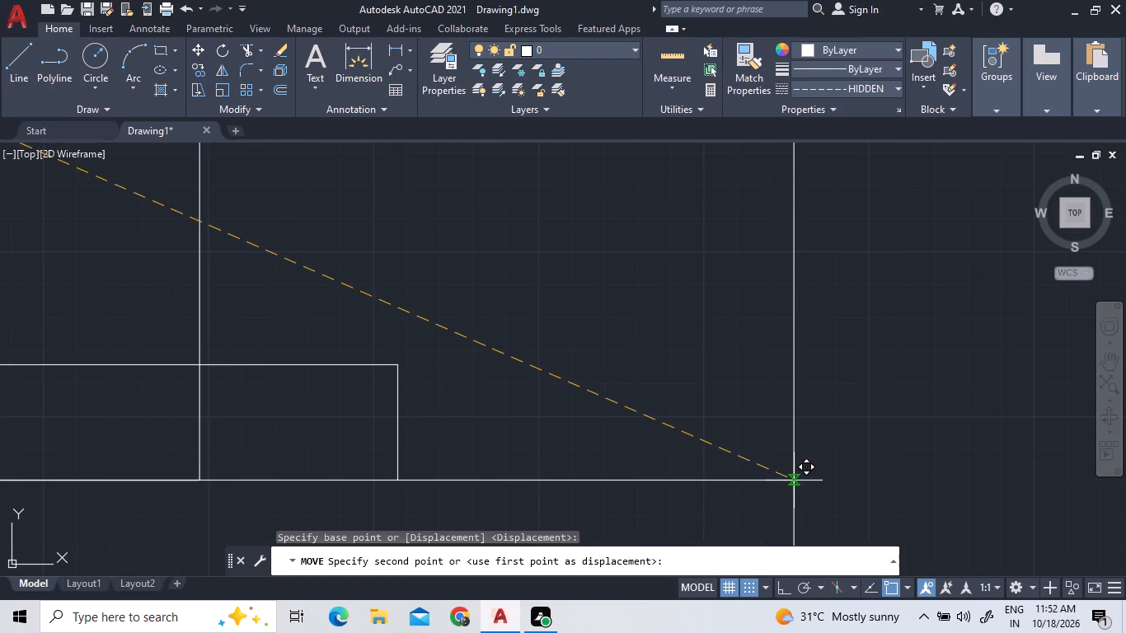
click(794, 481)
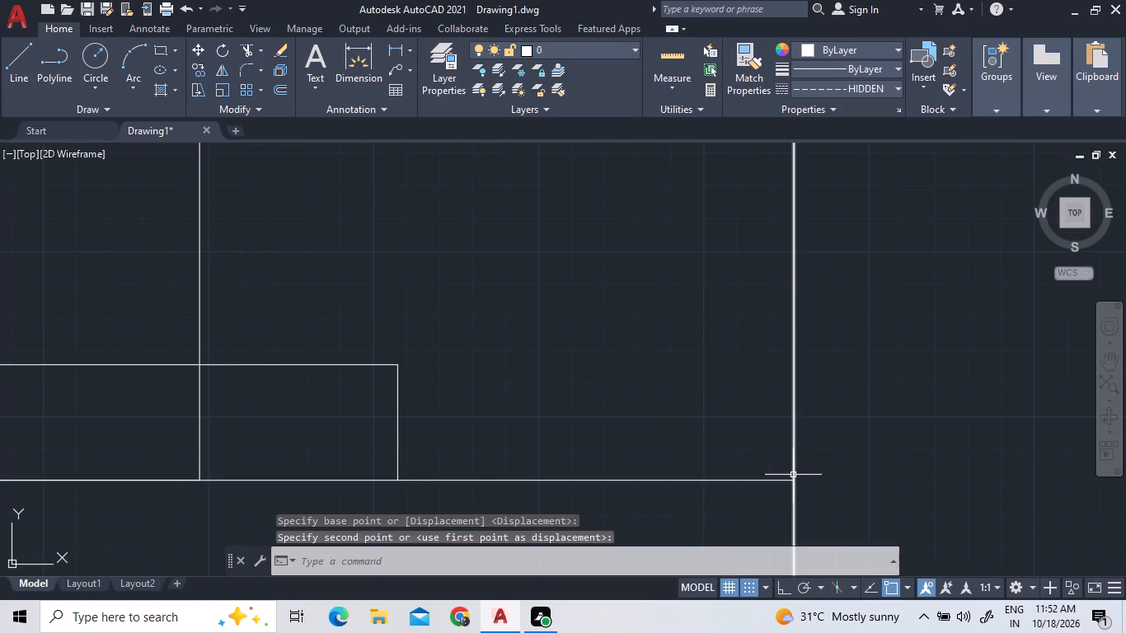
Quick-measure the moved door's jamb against the thickness of the wall at the north-central room's southeast corner.
scroll(791, 474, down, 6)
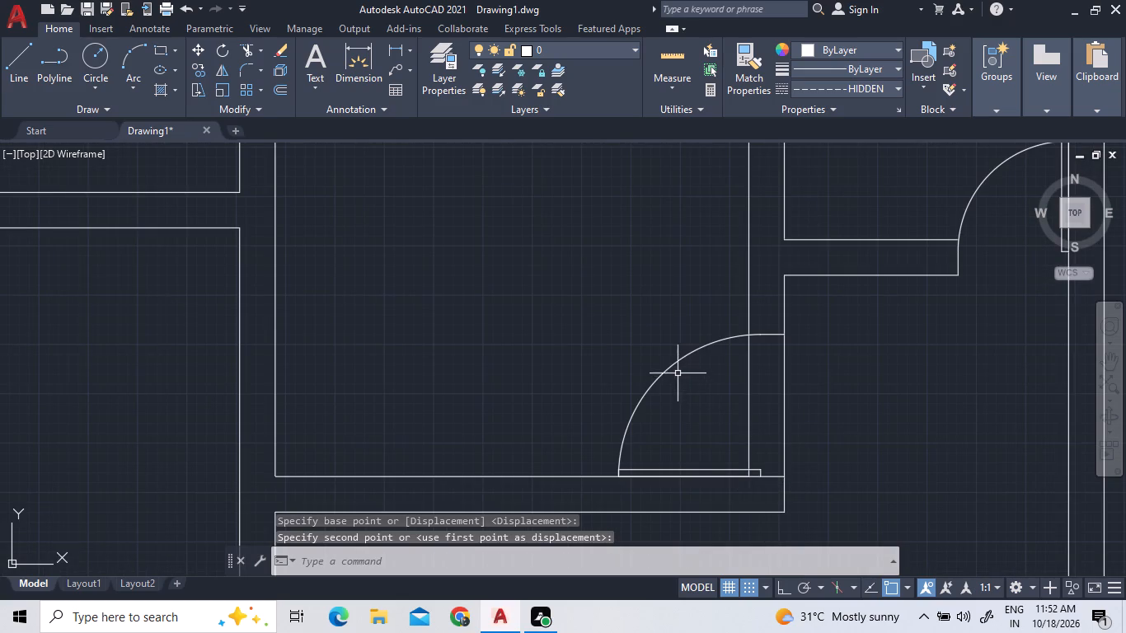
click(671, 362)
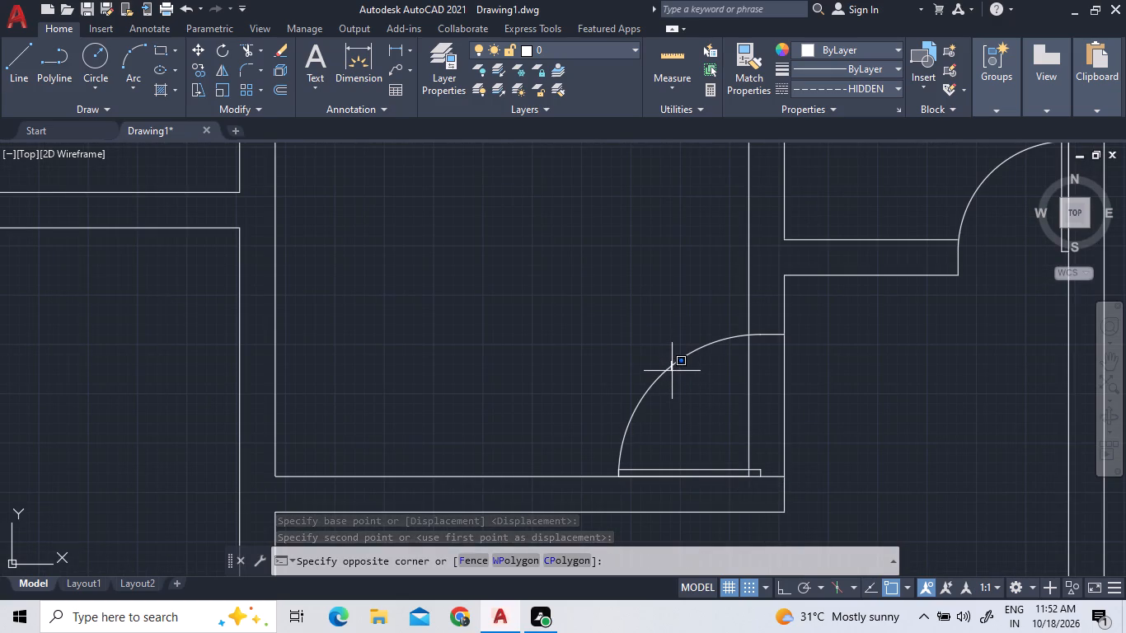
click(667, 364)
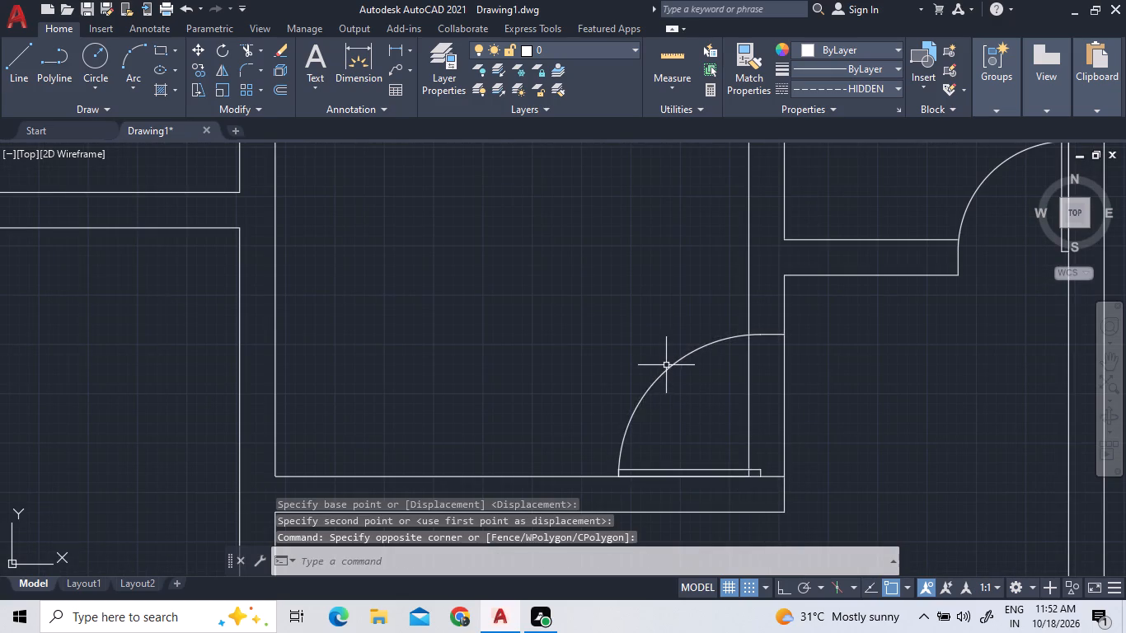
click(667, 366)
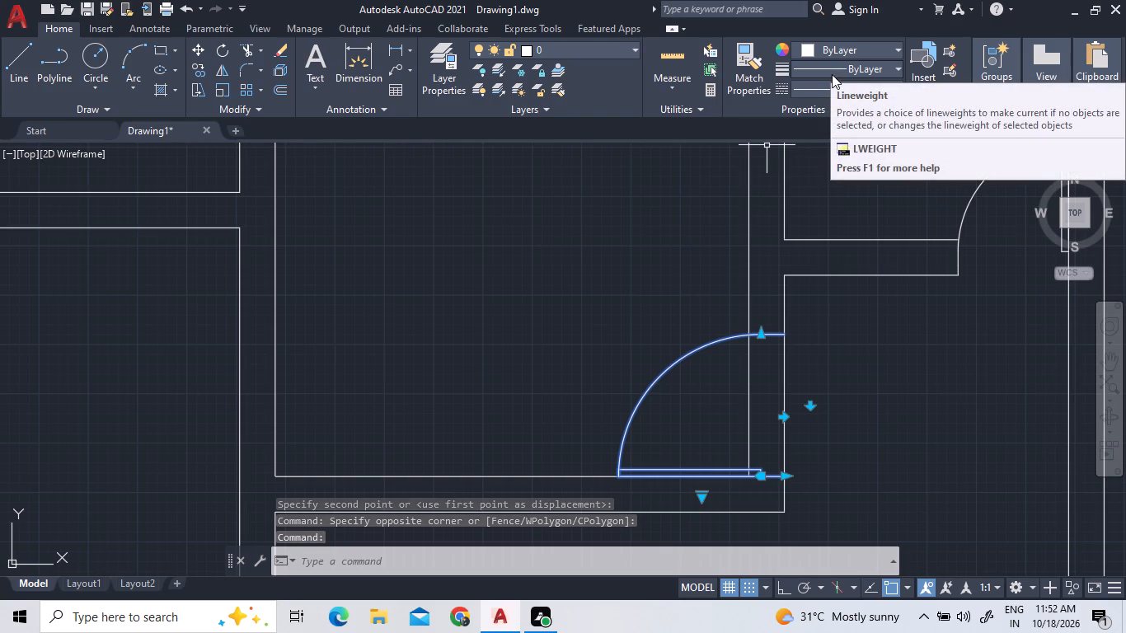
double_click(687, 56)
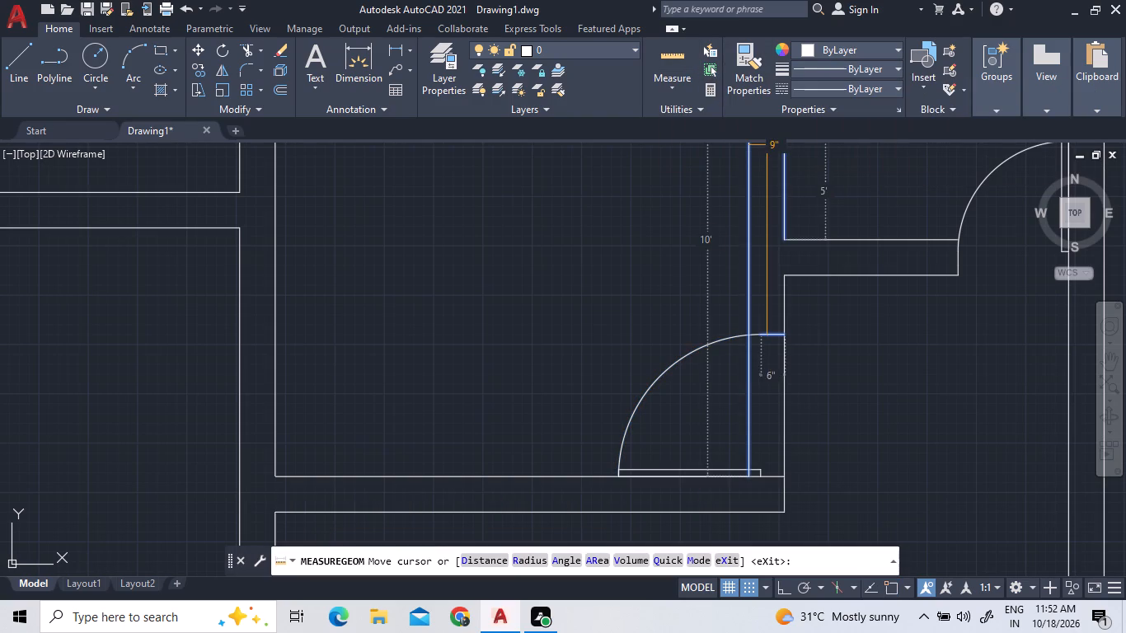
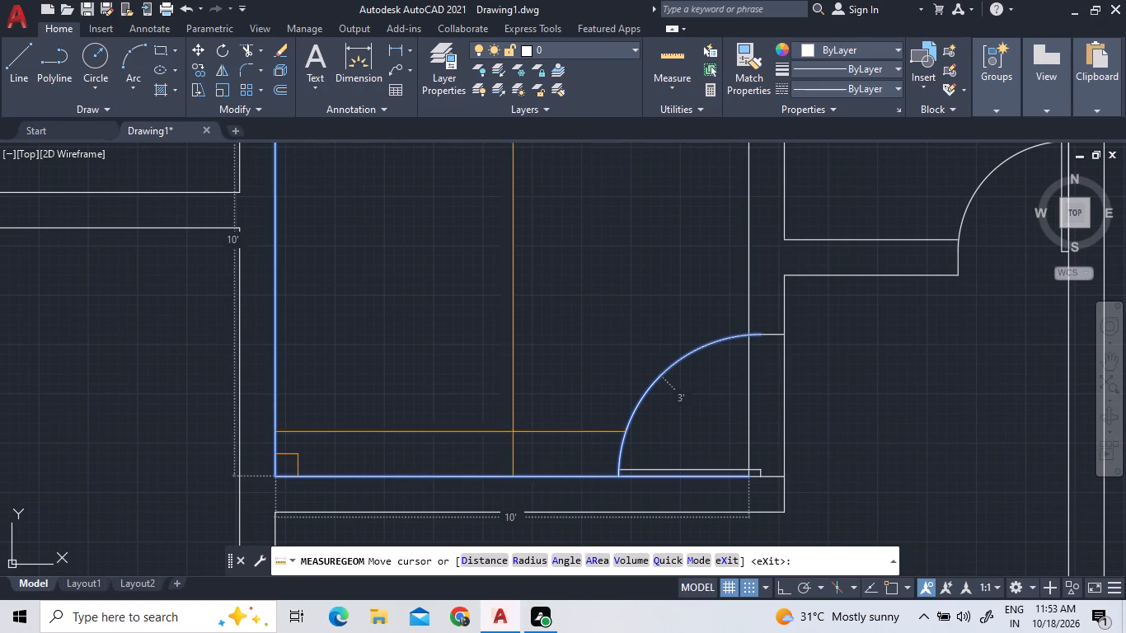
Trim both lines of the north-central room's east wall across the door opening.
right_click(591, 373)
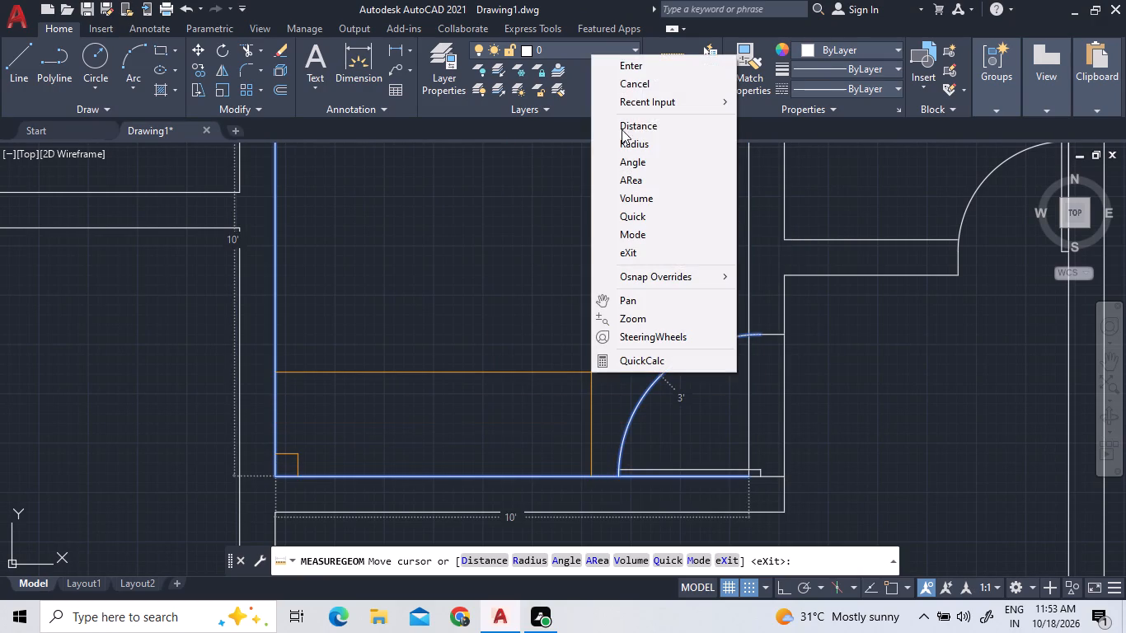
click(627, 69)
scroll(623, 440, down, 2)
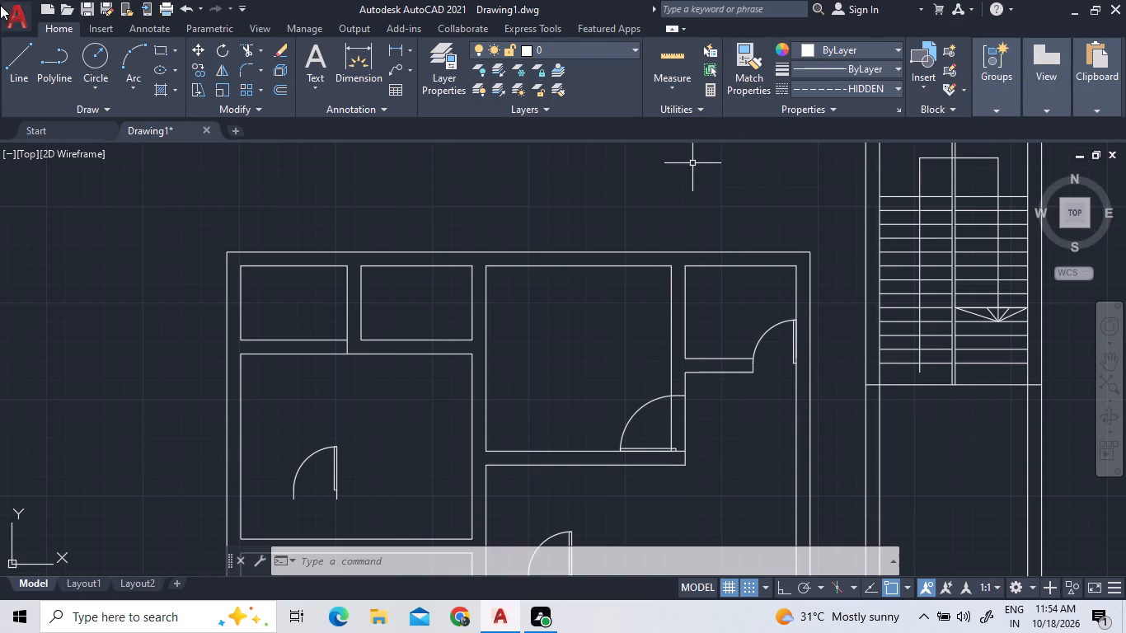
click(246, 50)
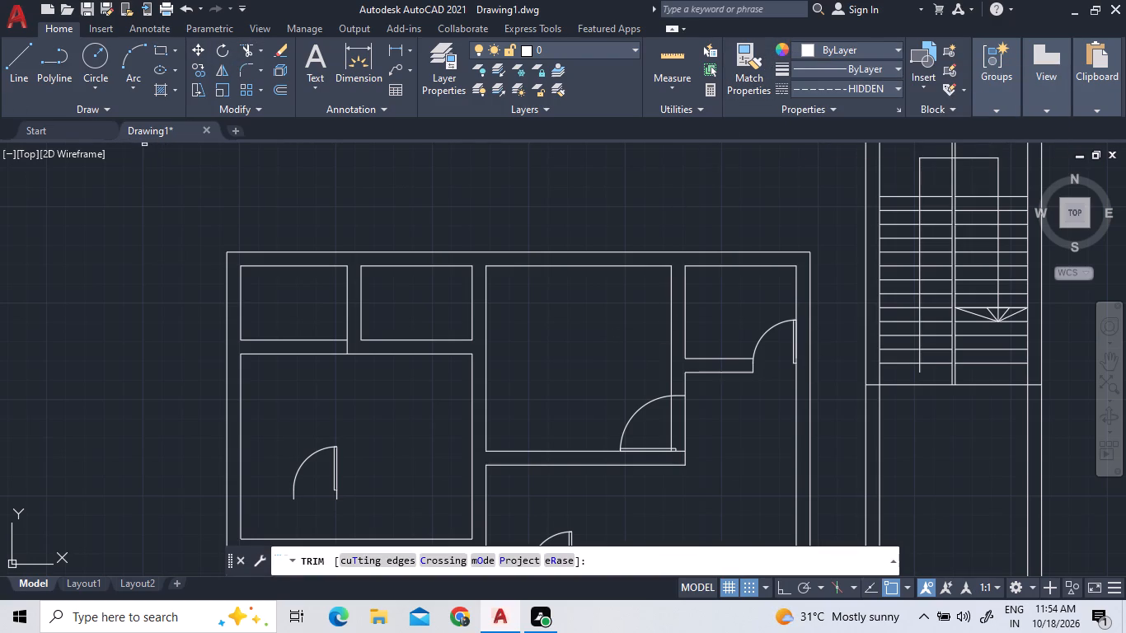
click(671, 412)
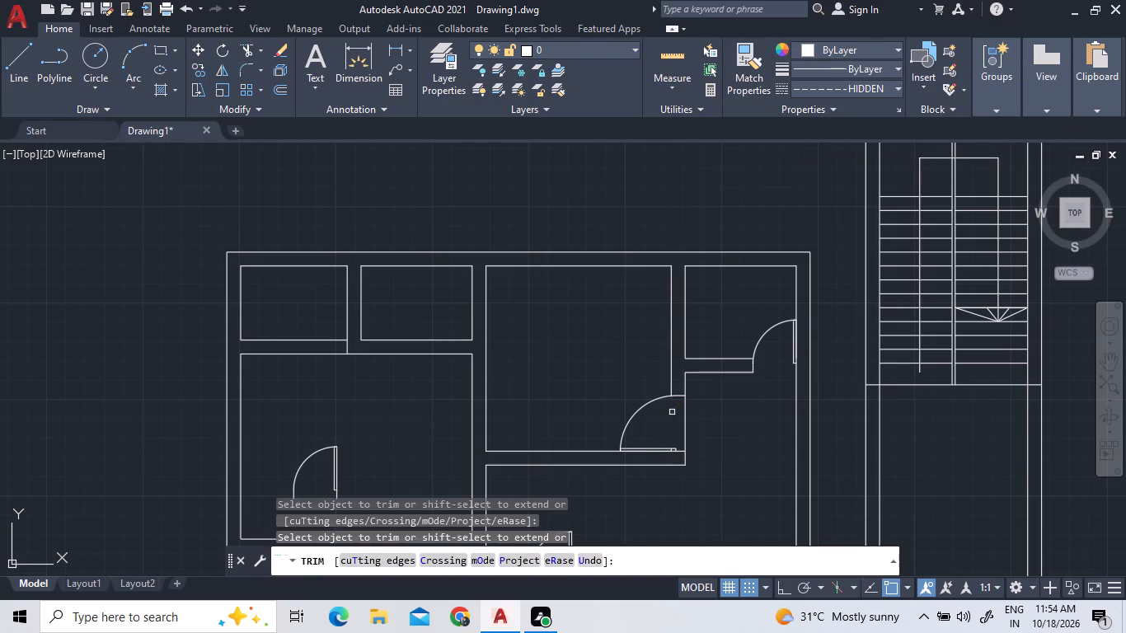
click(683, 412)
scroll(675, 407, down, 2)
middle_drag(725, 445, 645, 393)
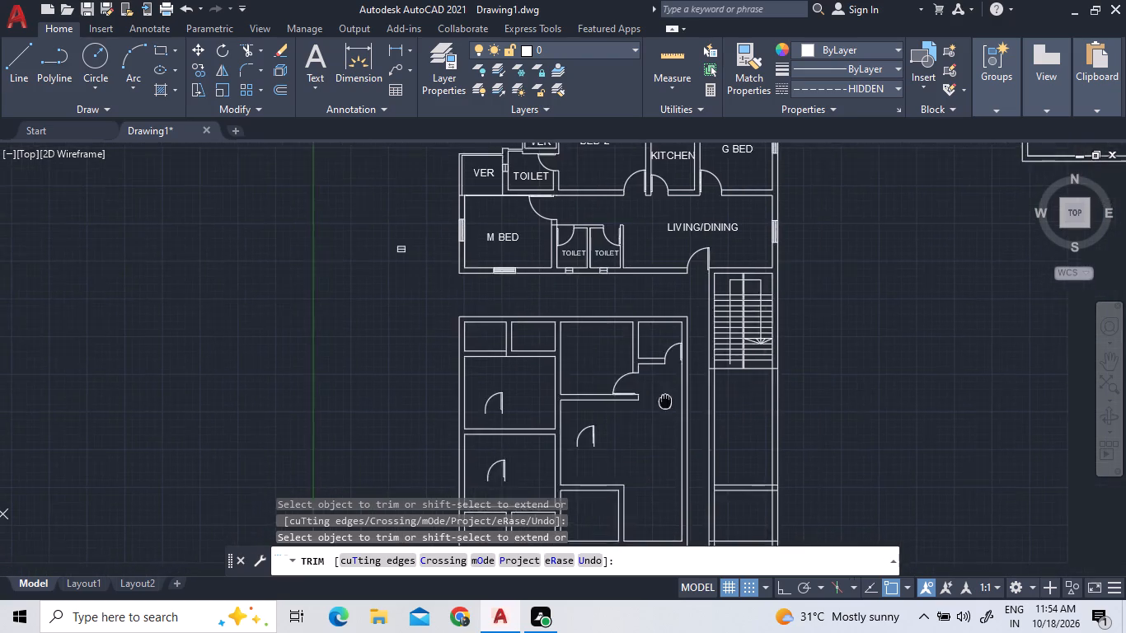
middle_drag(645, 393, 587, 378)
right_click(573, 457)
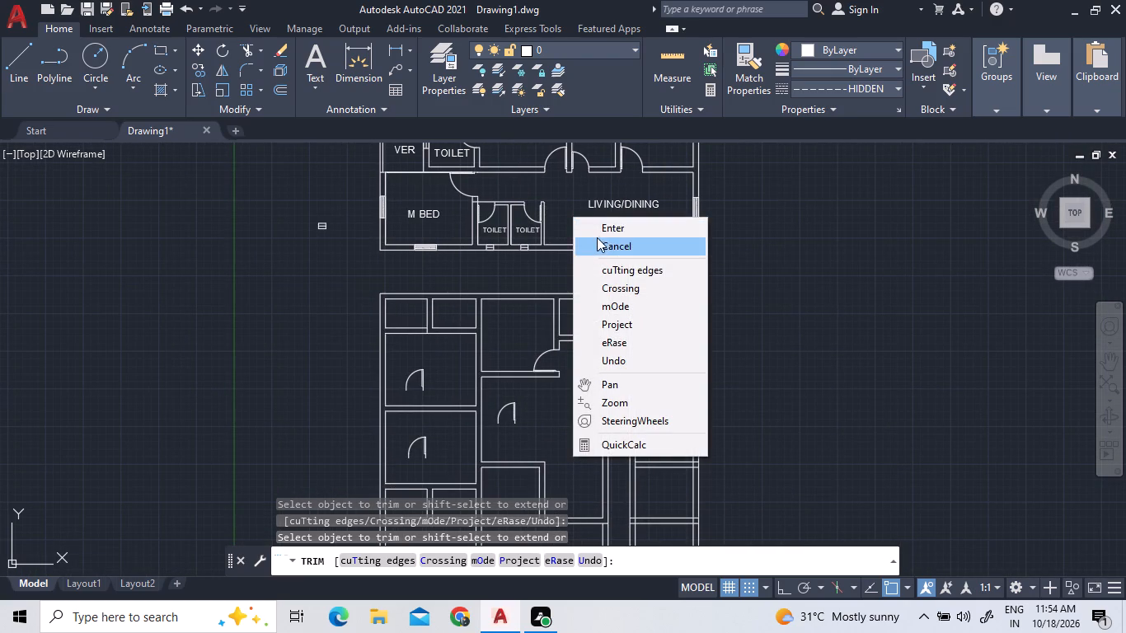
click(598, 224)
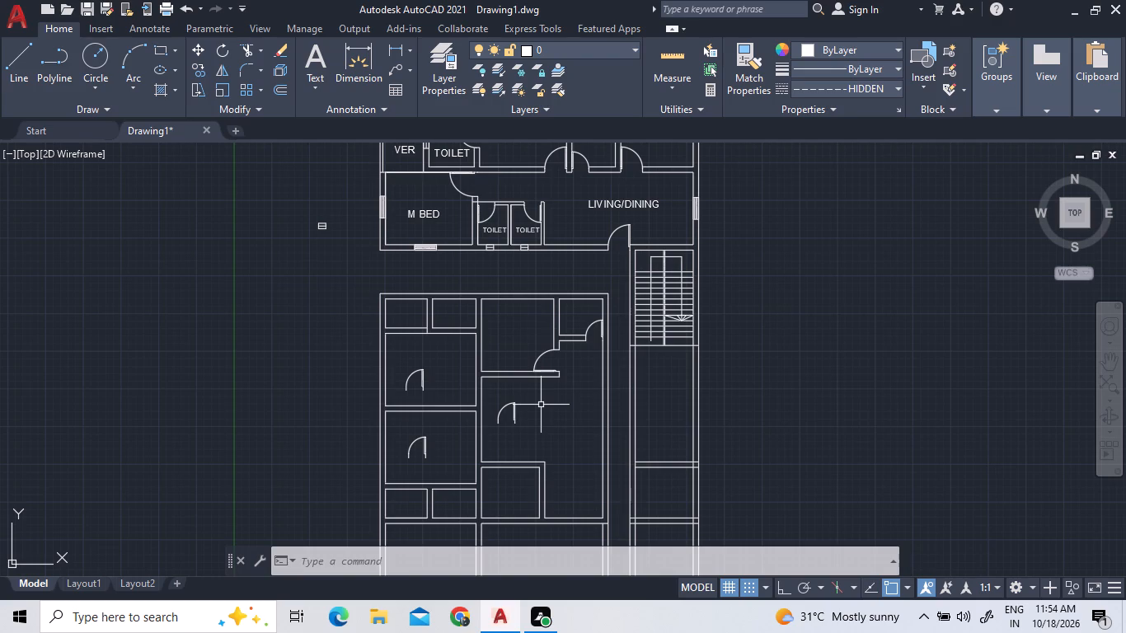
Flip the door in the northern large west room so its leaf points south, and toggle its hinge side.
scroll(539, 409, down, 1)
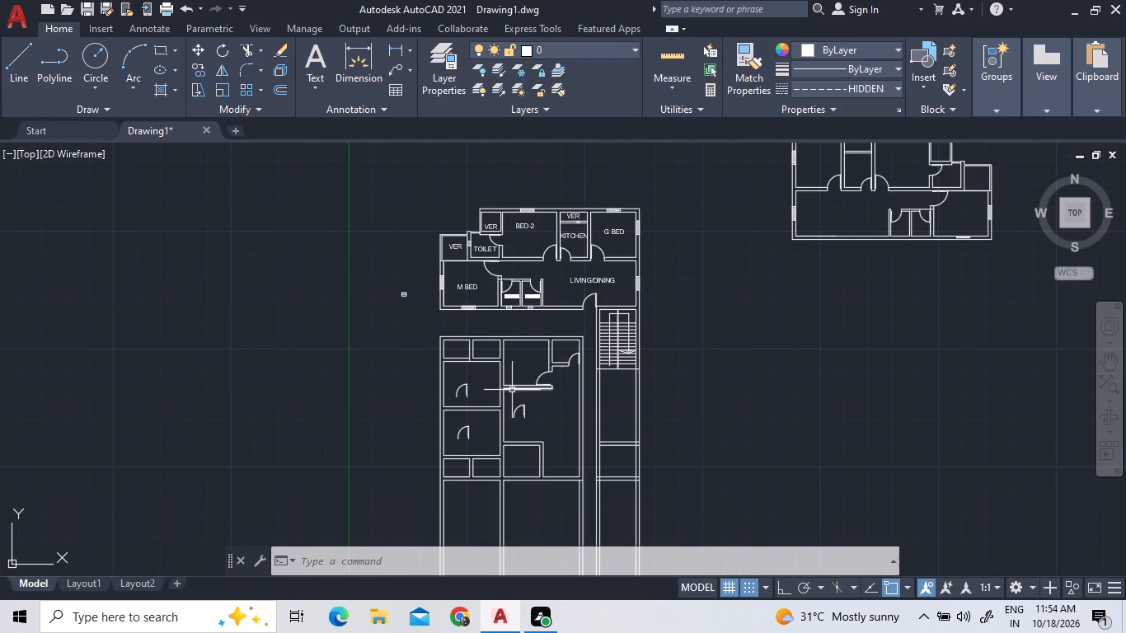
scroll(512, 390, up, 1)
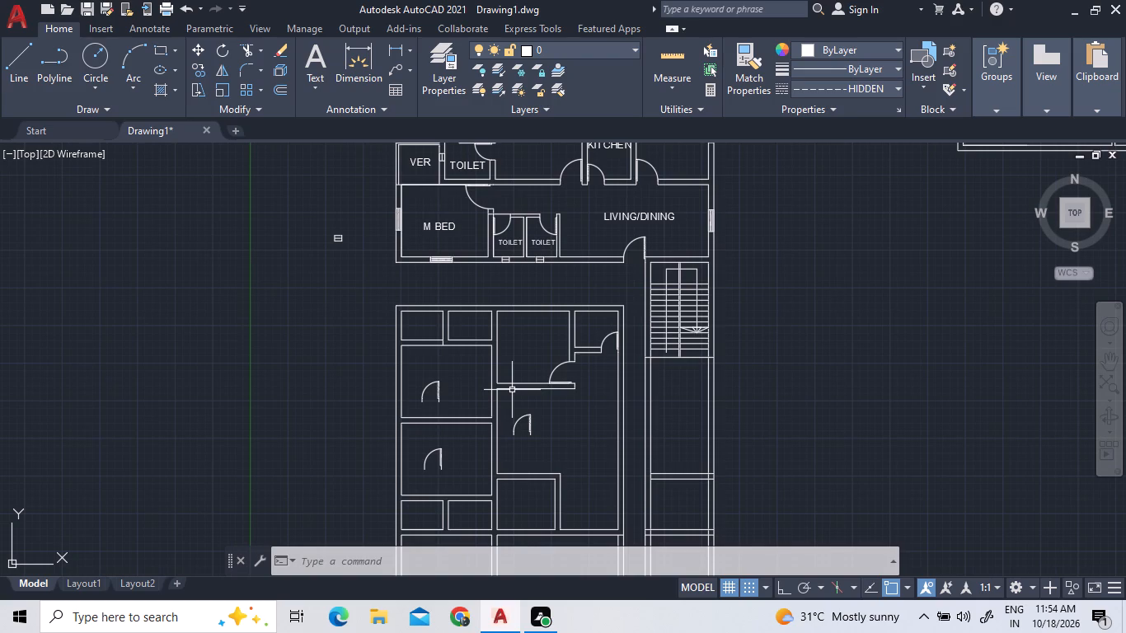
scroll(487, 424, up, 2)
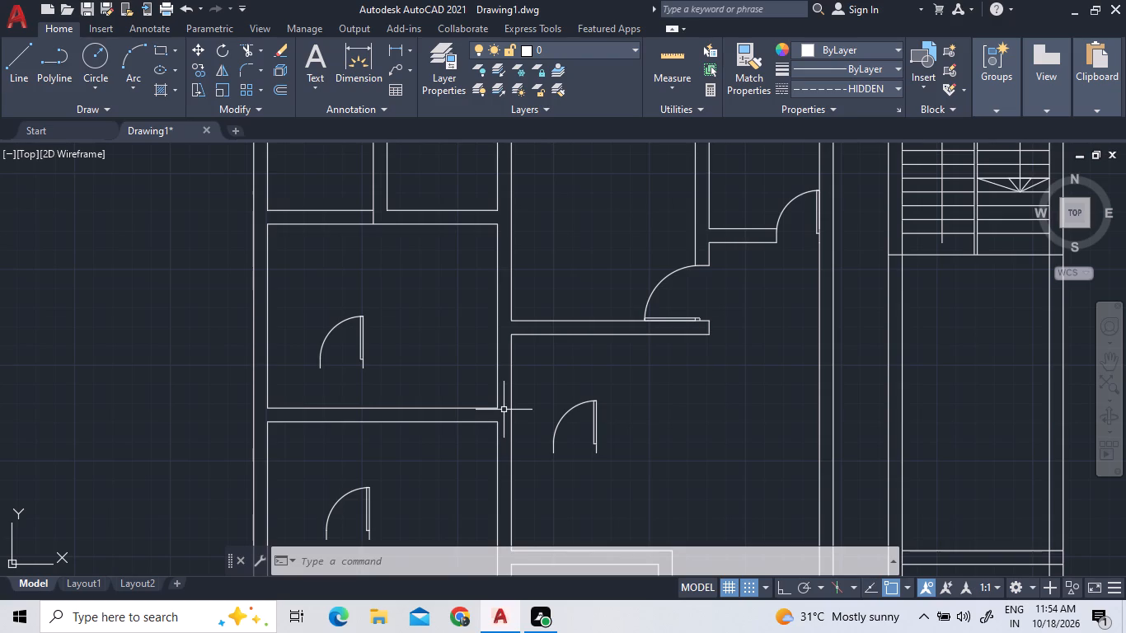
click(360, 358)
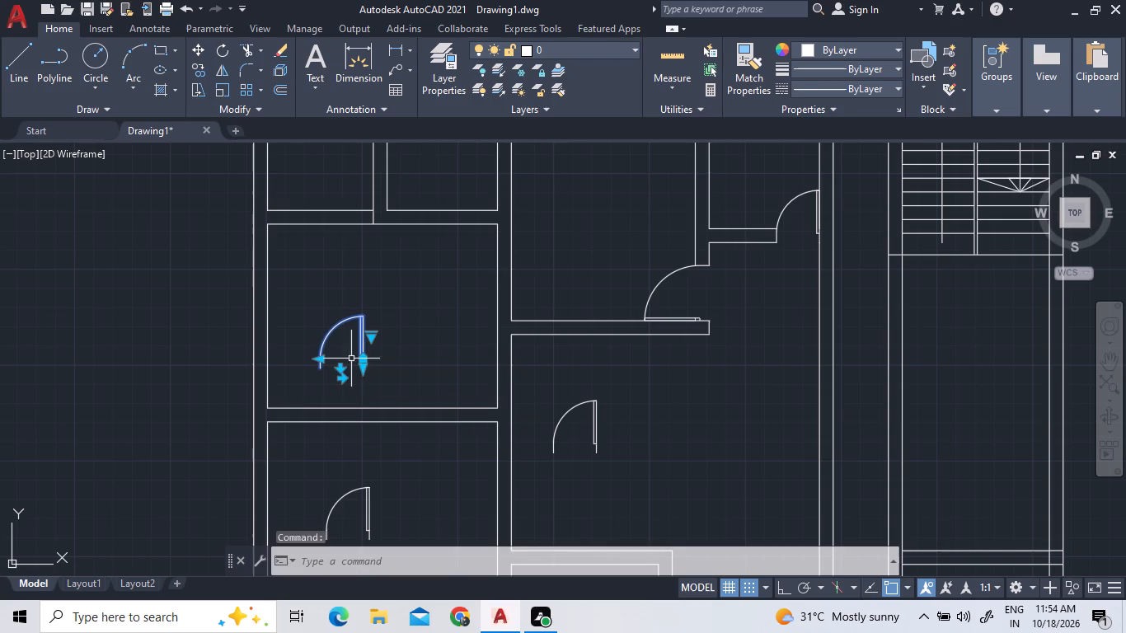
click(339, 365)
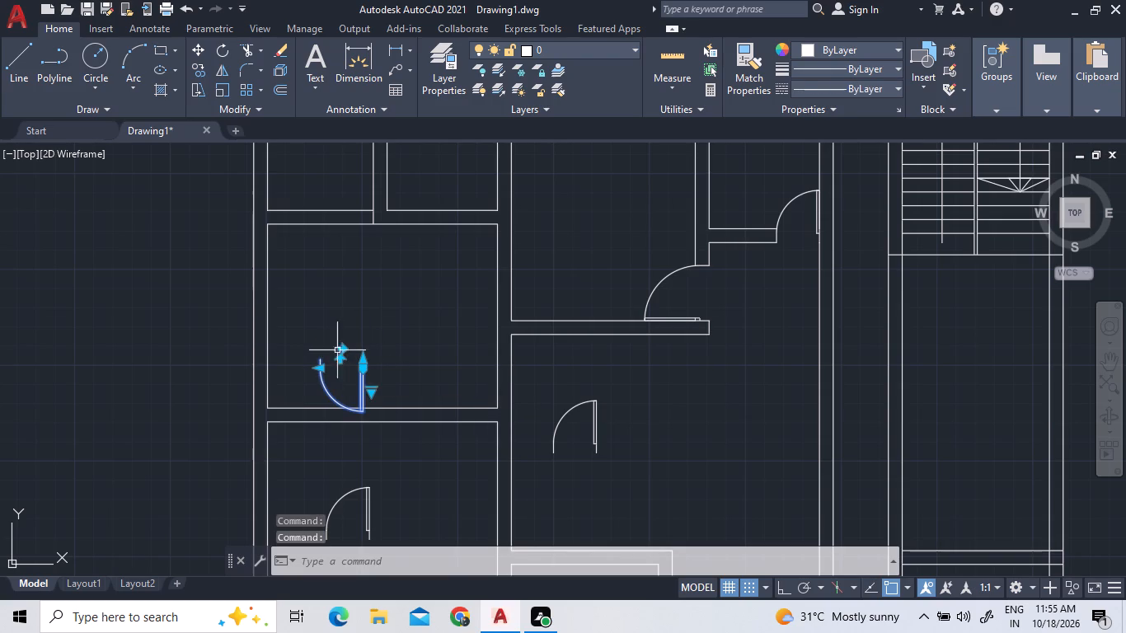
click(346, 348)
click(344, 346)
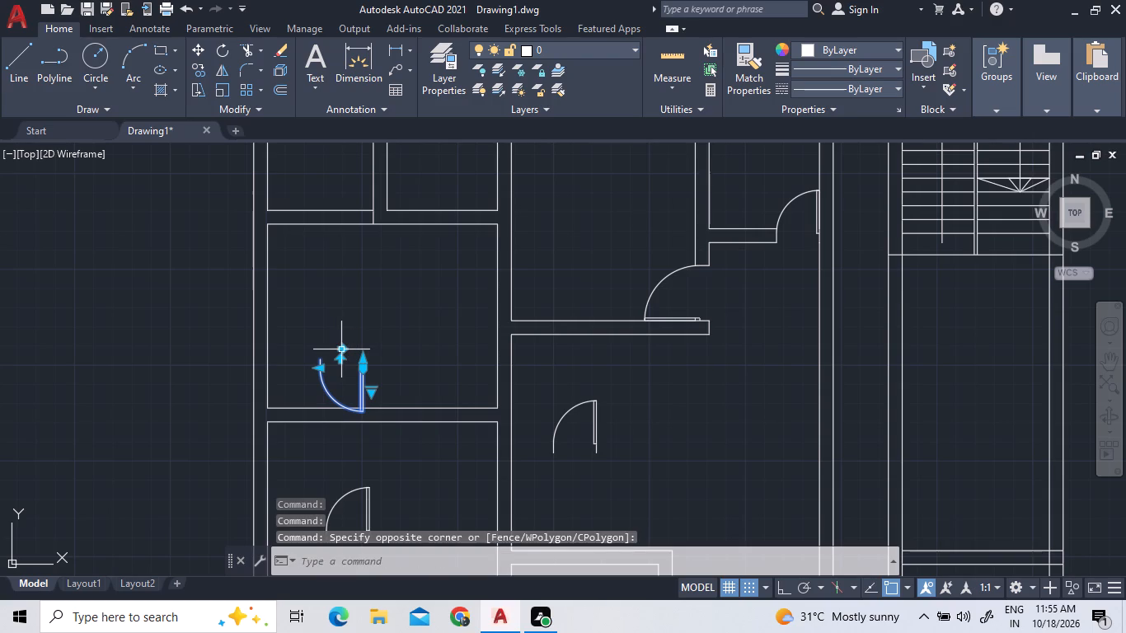
click(345, 345)
click(345, 346)
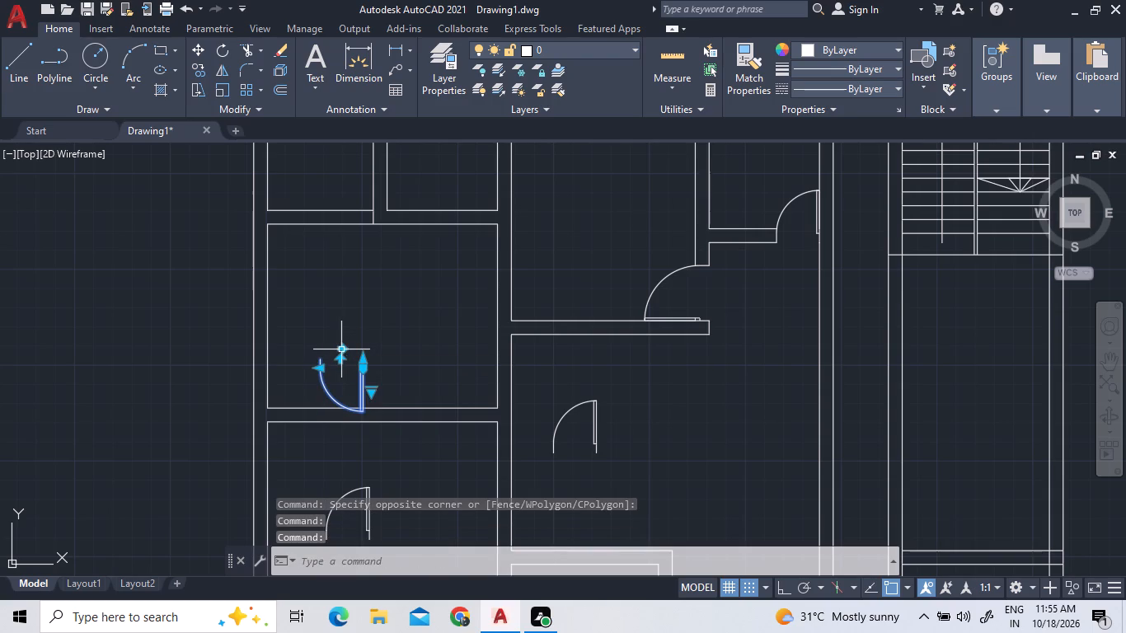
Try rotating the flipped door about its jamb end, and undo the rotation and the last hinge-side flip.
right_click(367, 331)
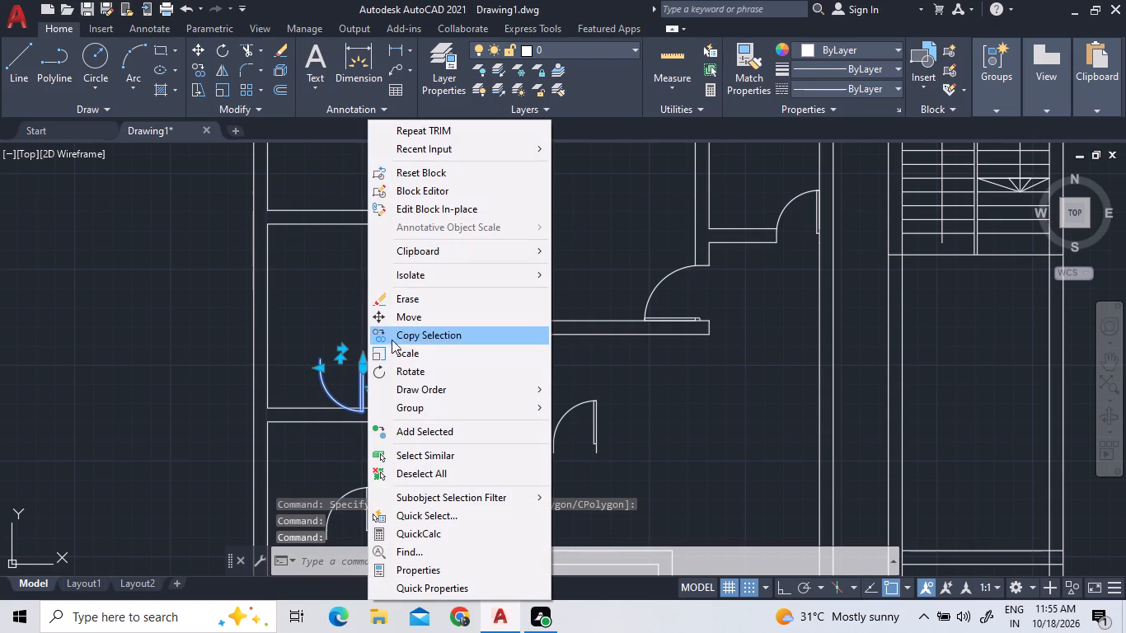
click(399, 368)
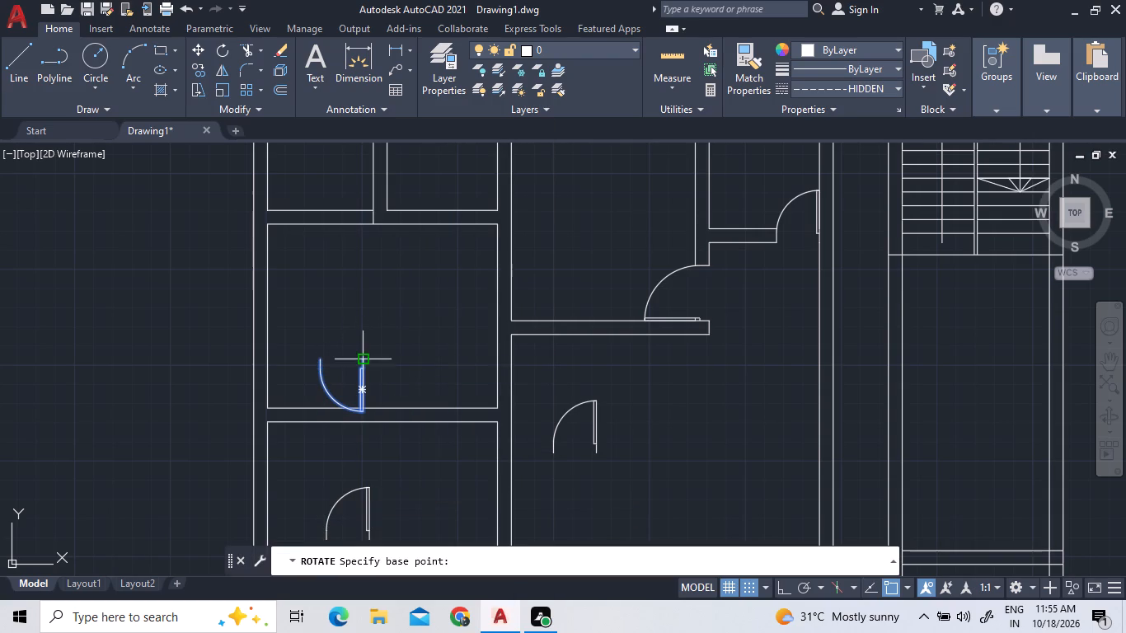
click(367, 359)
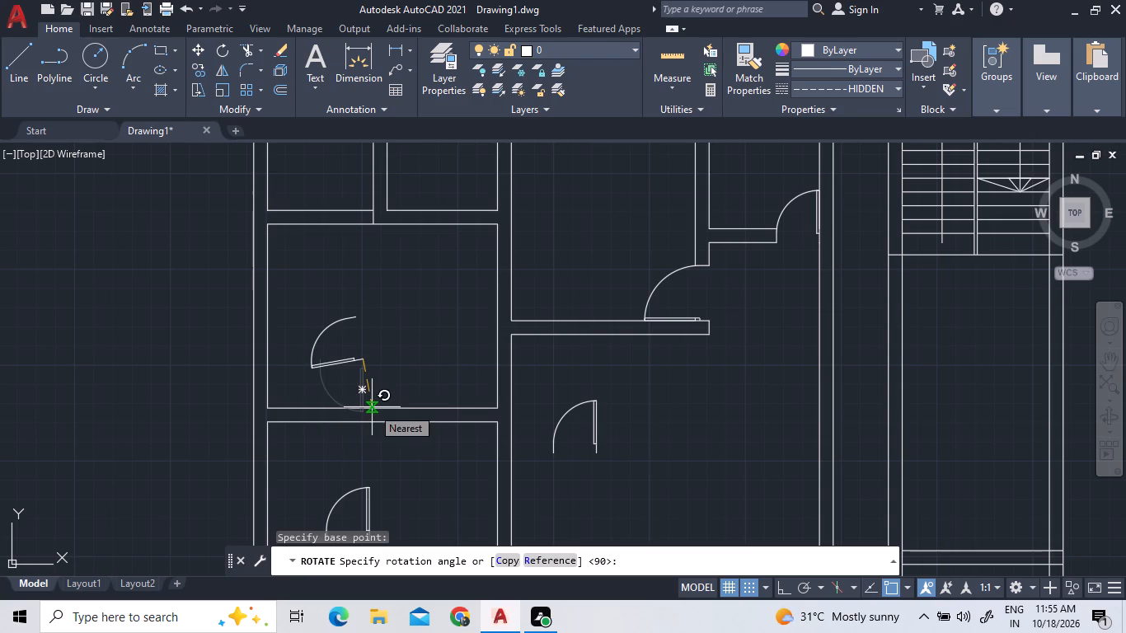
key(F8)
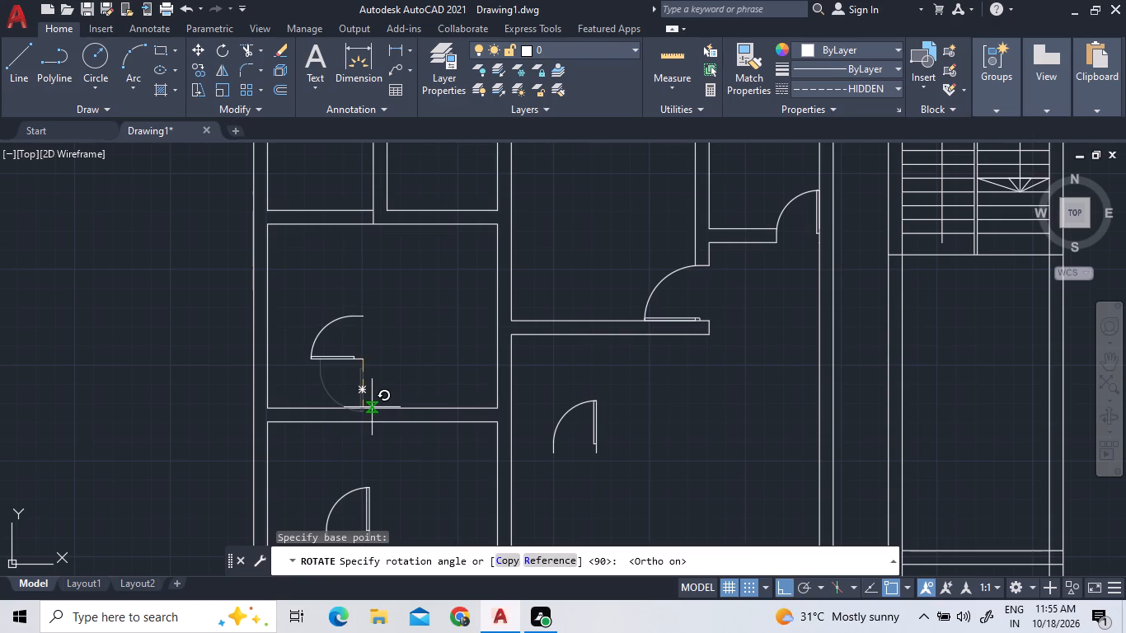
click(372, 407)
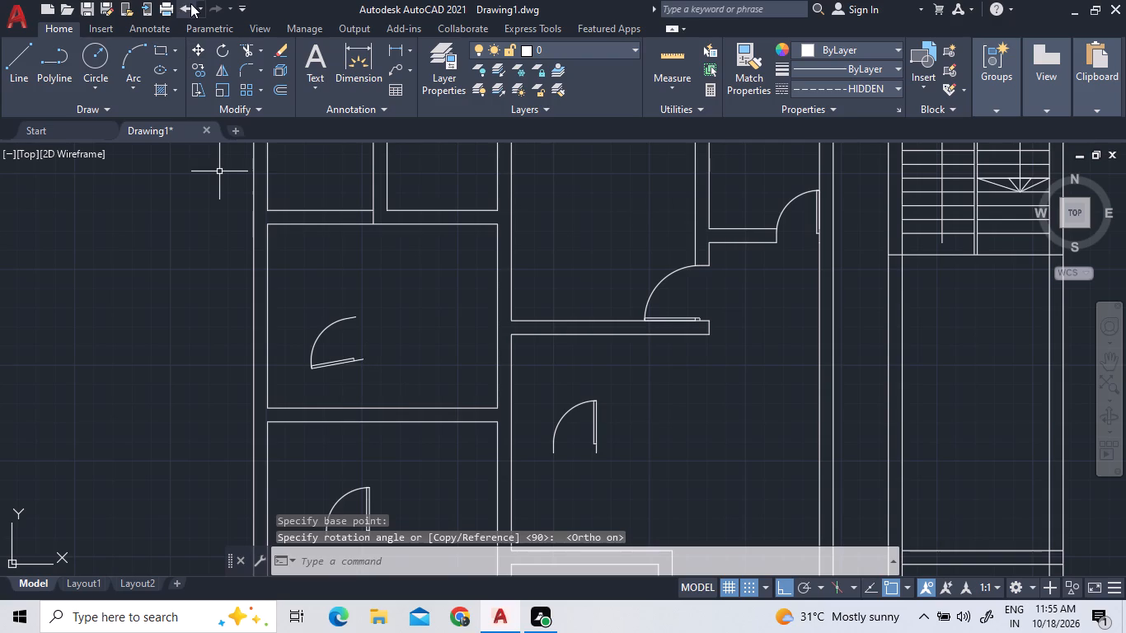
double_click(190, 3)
Rotate the northern large west room's door 90° counterclockwise about its arc-side jamb end, using Ortho.
click(386, 402)
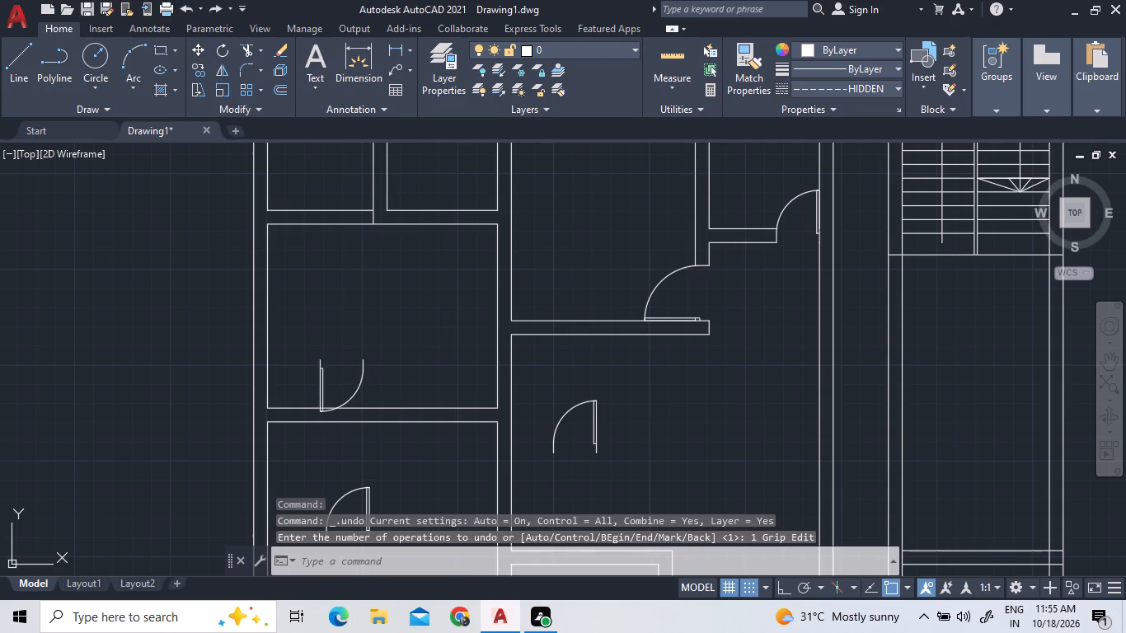
click(300, 347)
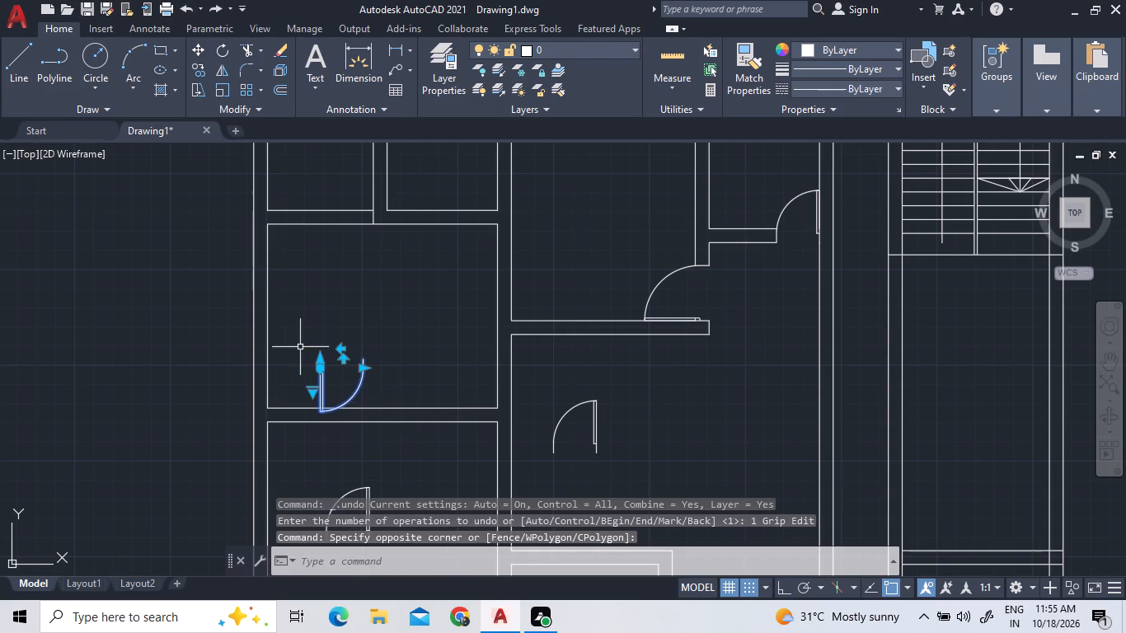
right_click(356, 303)
click(402, 369)
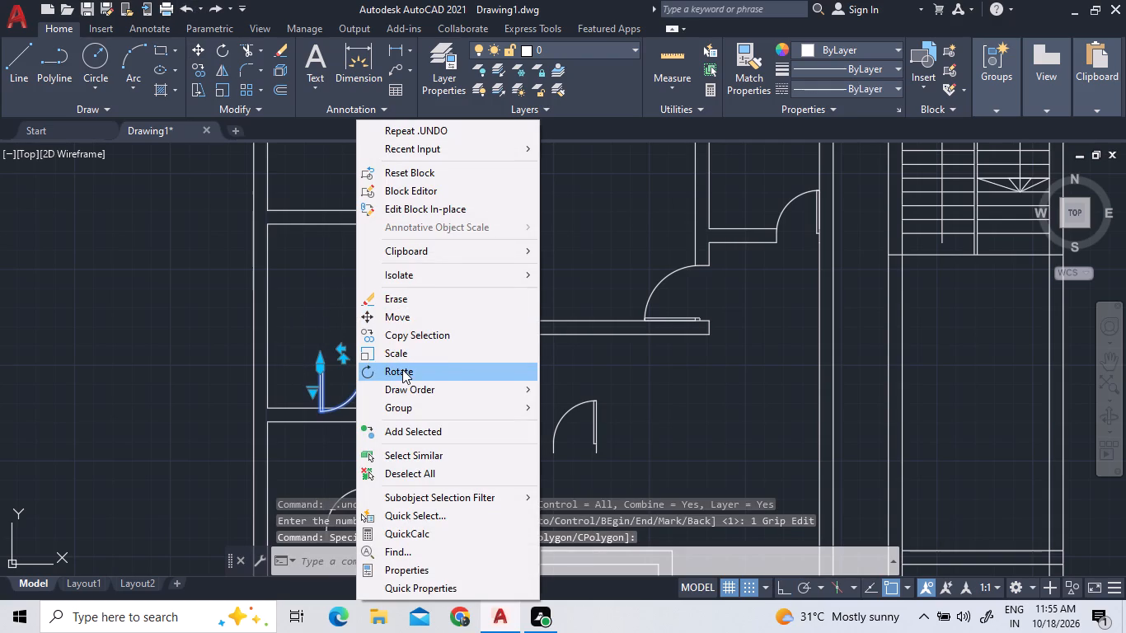
click(367, 355)
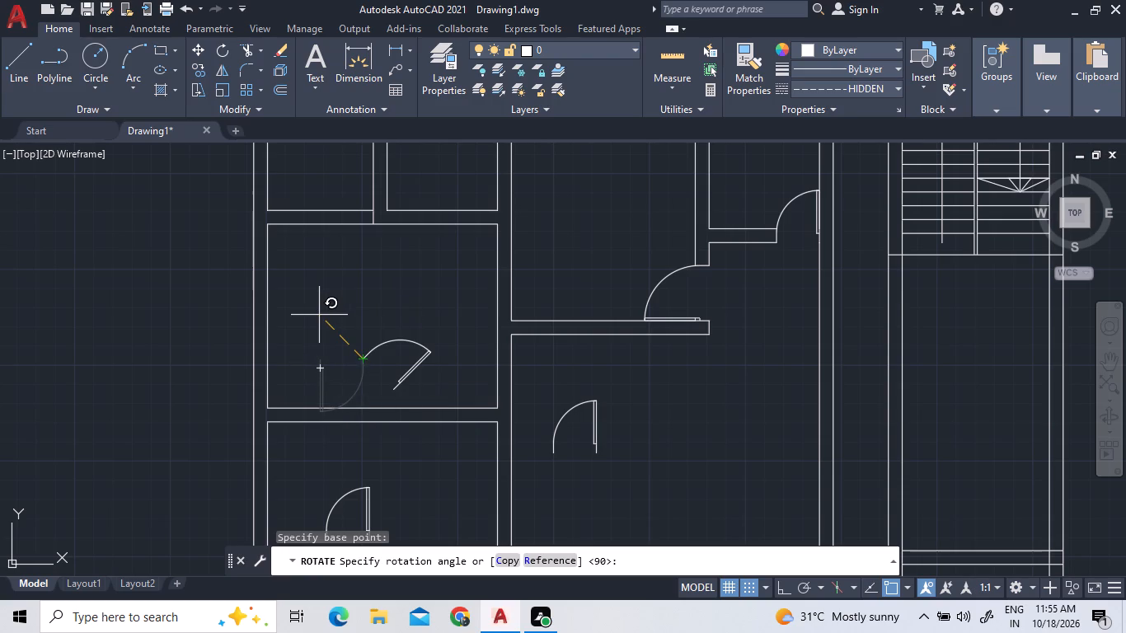
key(F8)
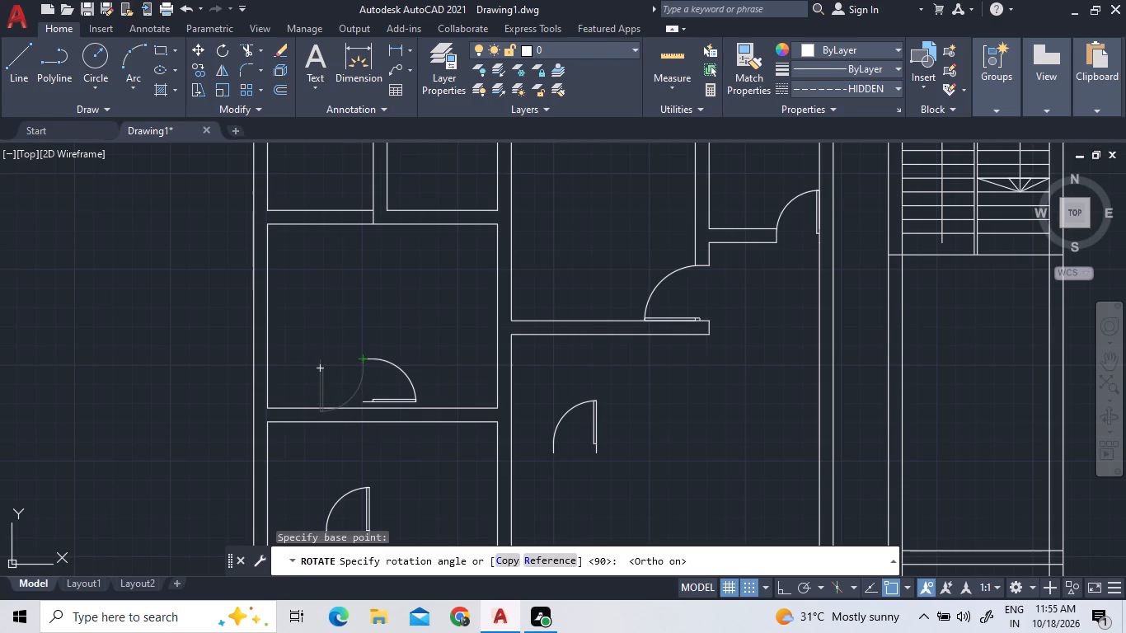
click(371, 278)
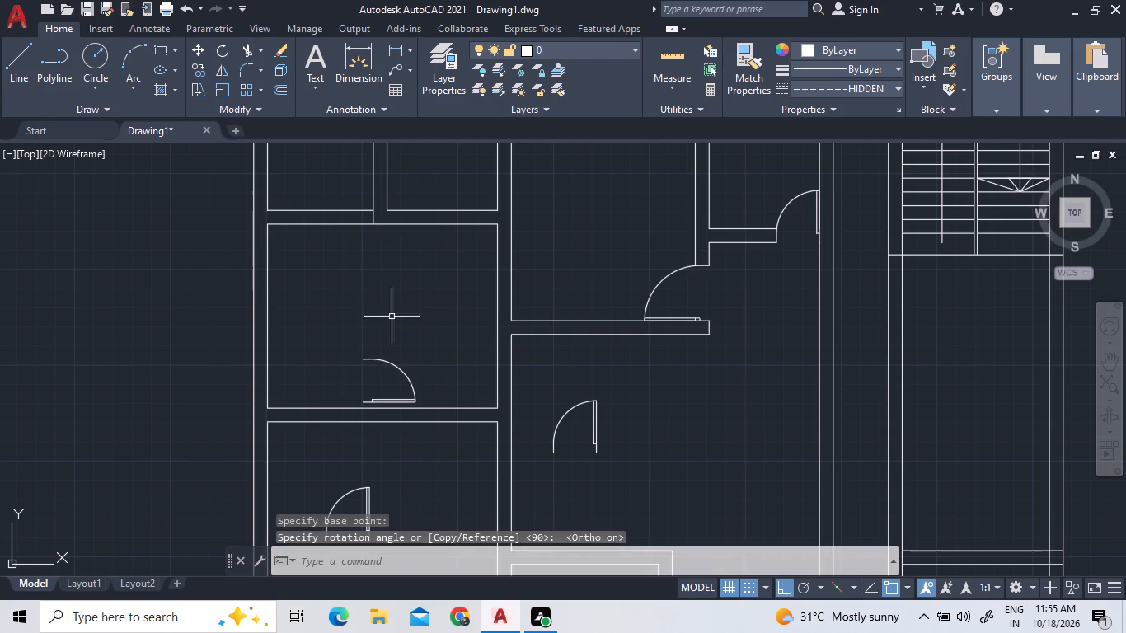
Flip the rotated door so its hinge side faces east, keeping the leaf along the south.
click(417, 399)
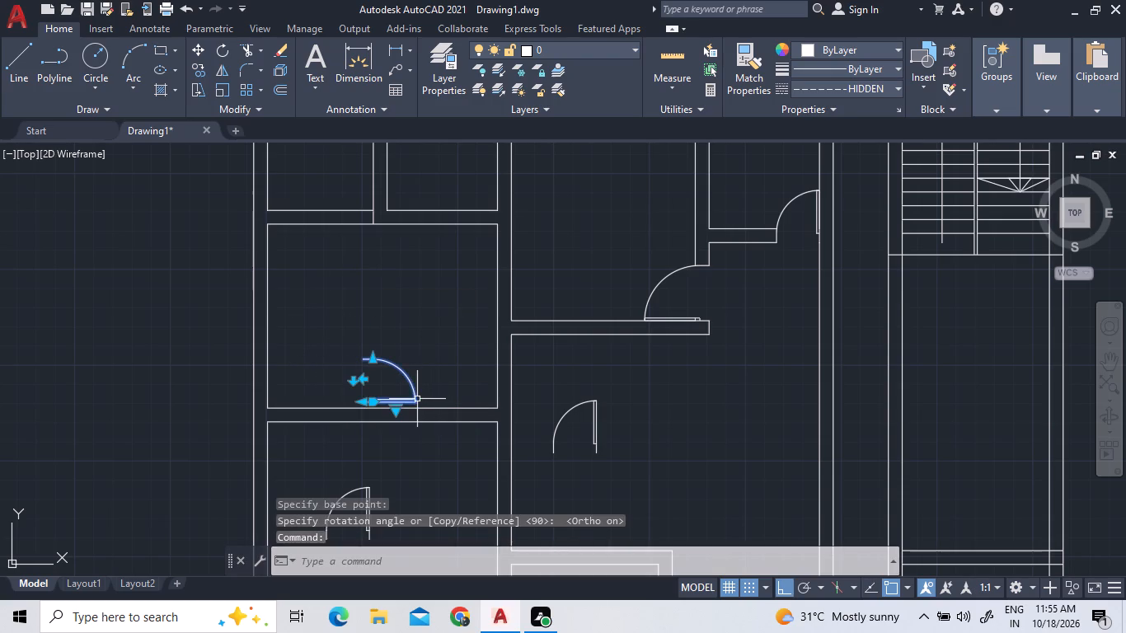
click(362, 379)
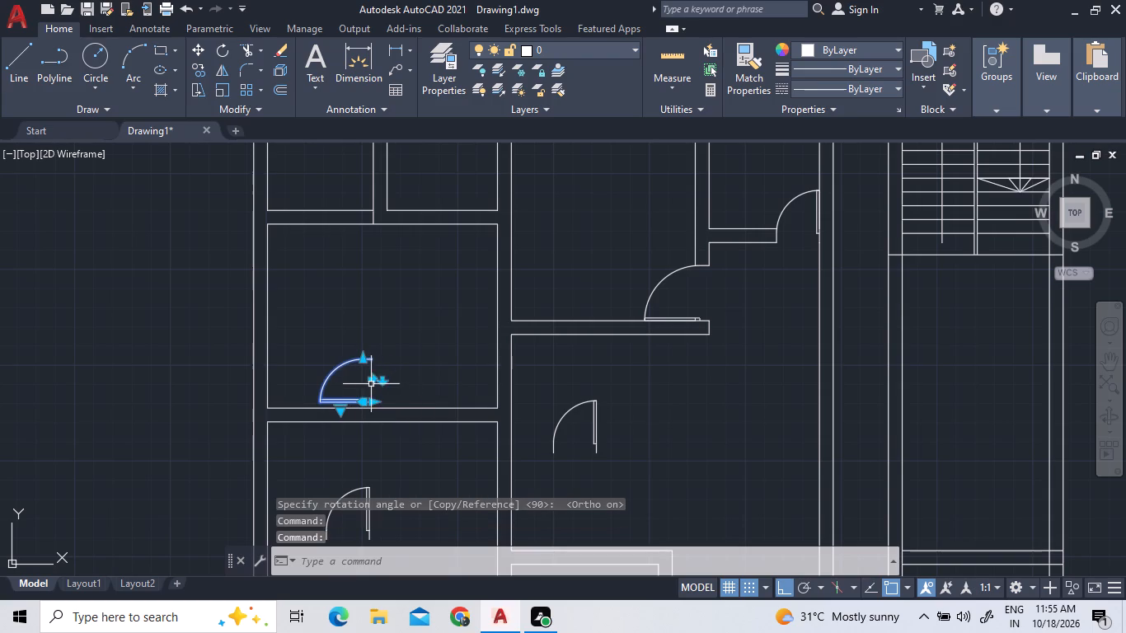
Move the door by its leaf-side jamb end to the east wall's outer face, level with the room's south edge.
right_click(406, 386)
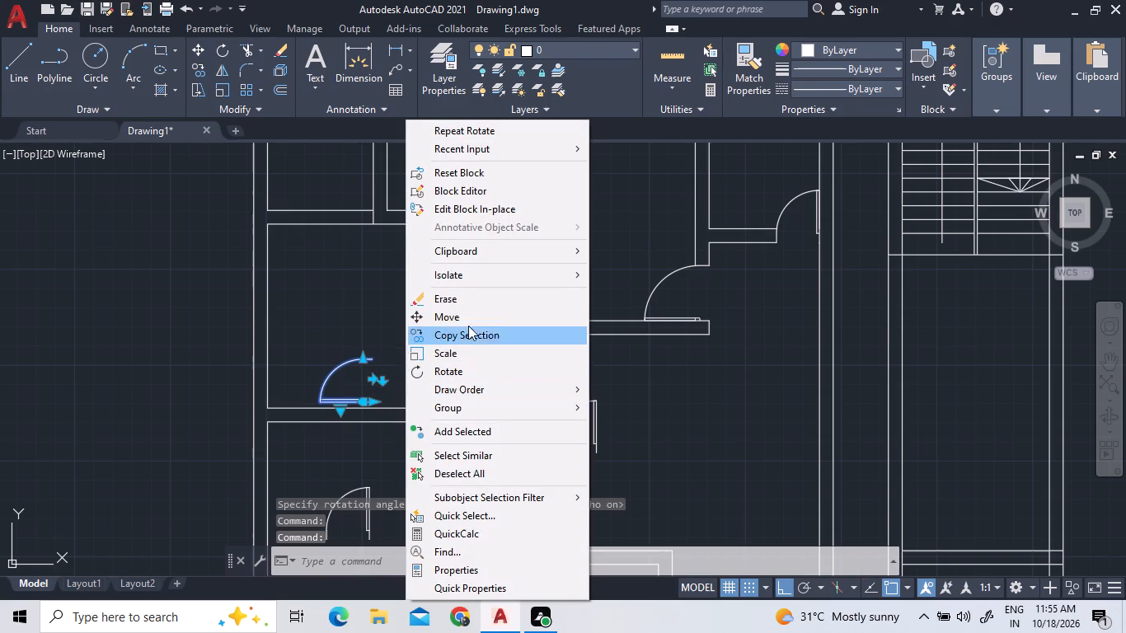
click(468, 316)
scroll(378, 400, up, 2)
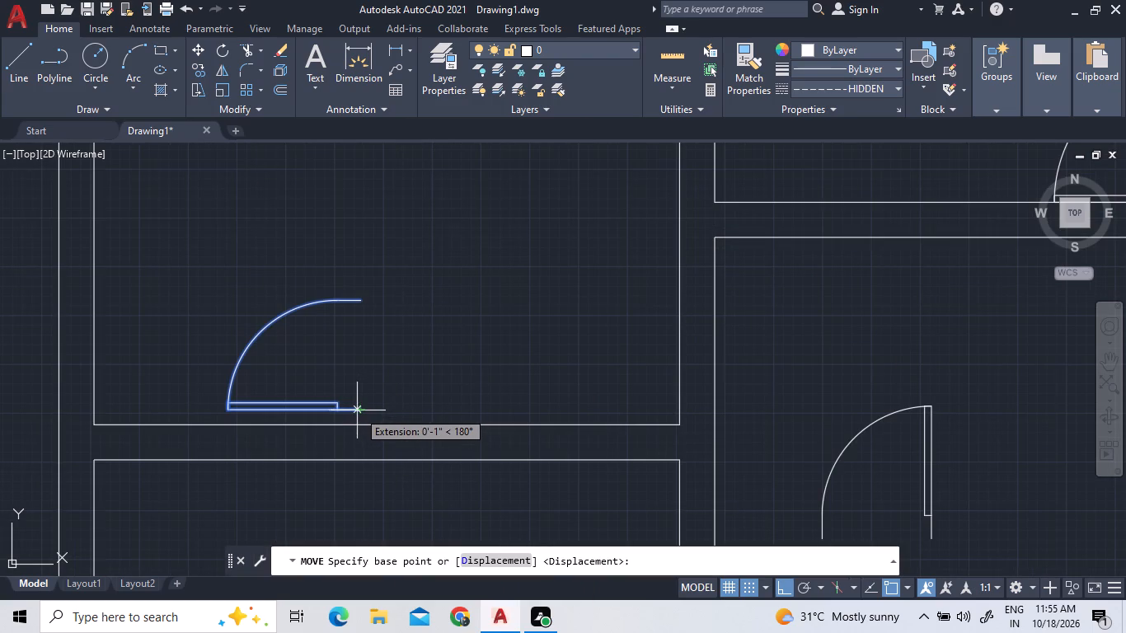
scroll(369, 410, up, 3)
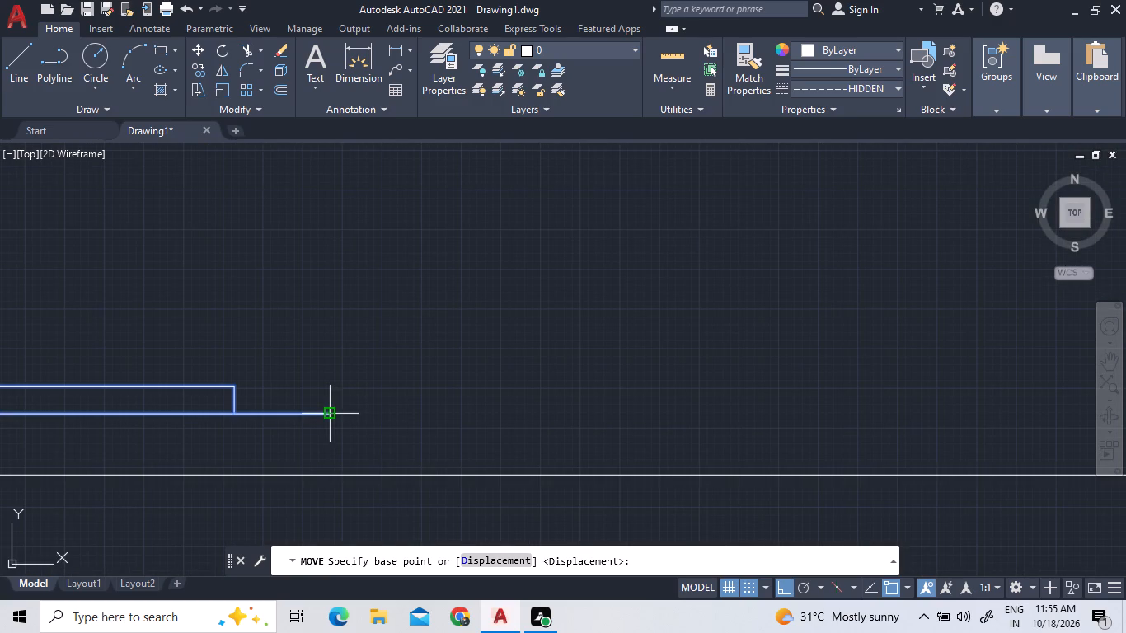
click(331, 411)
scroll(258, 283, down, 3)
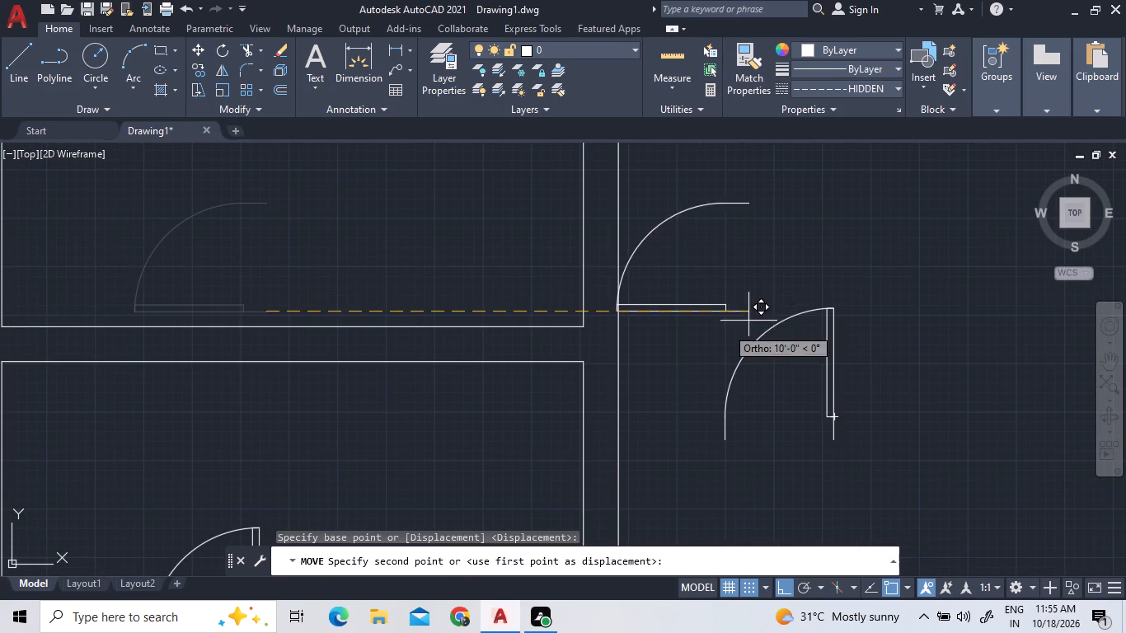
scroll(711, 334, up, 1)
scroll(528, 335, up, 3)
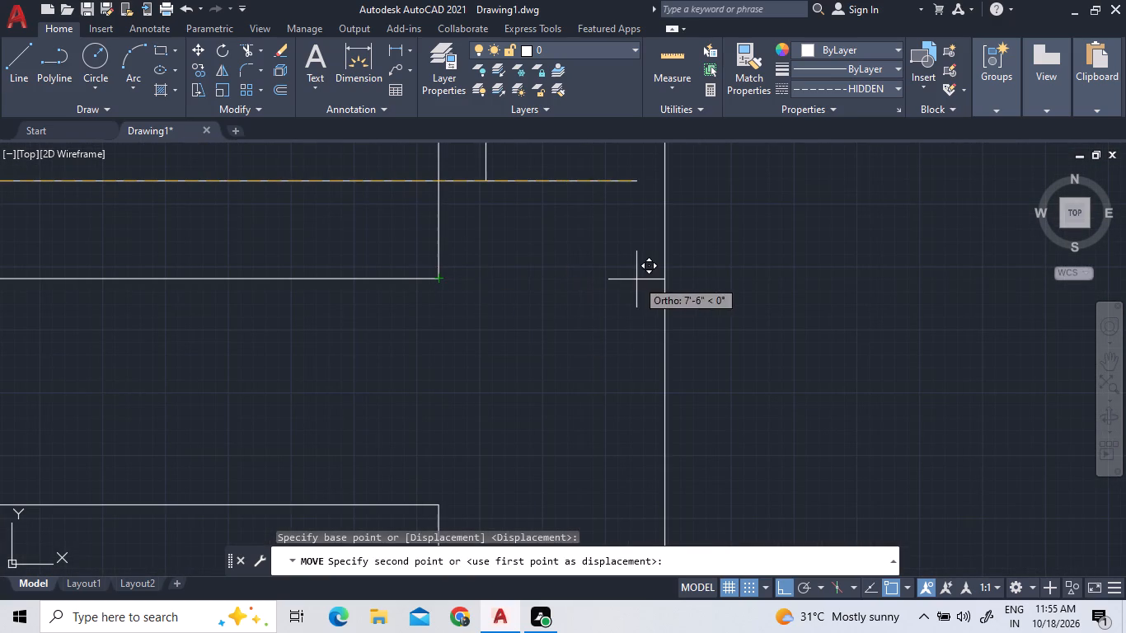
scroll(664, 275, up, 2)
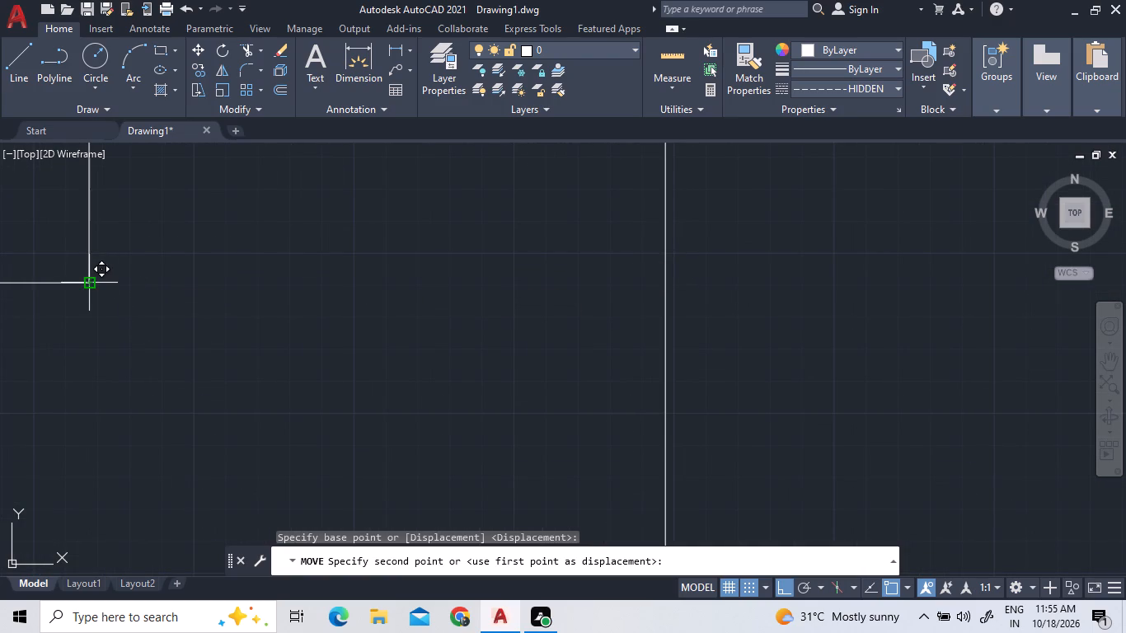
click(665, 286)
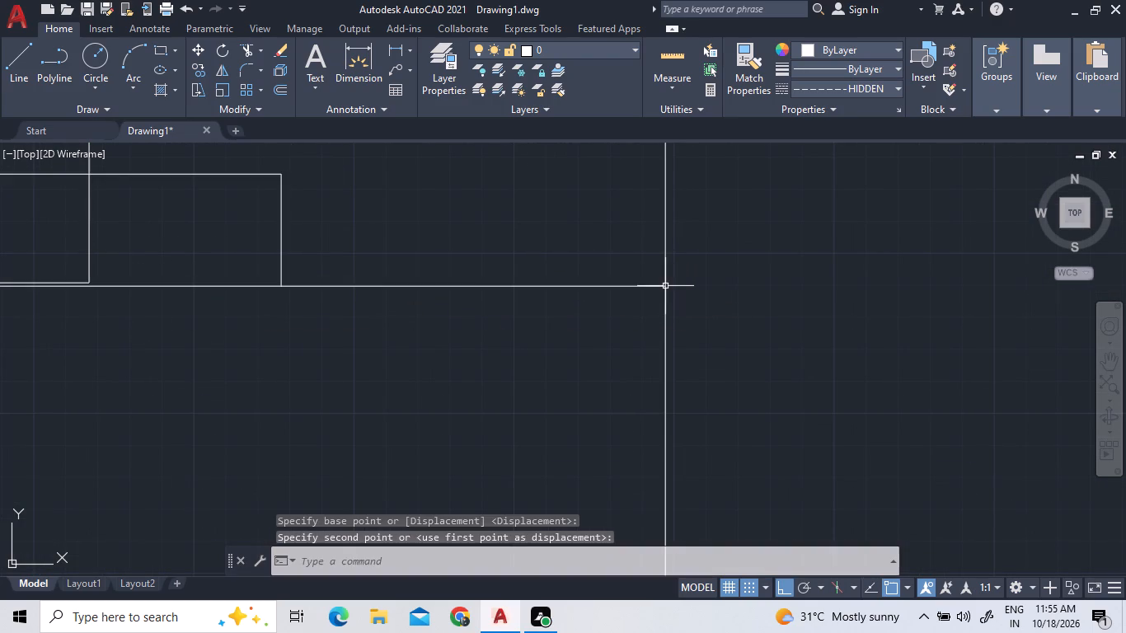
Move the door slightly north so its leaf-side edge lines up exactly with the room's southeast inner corner.
scroll(651, 323, down, 1)
click(514, 334)
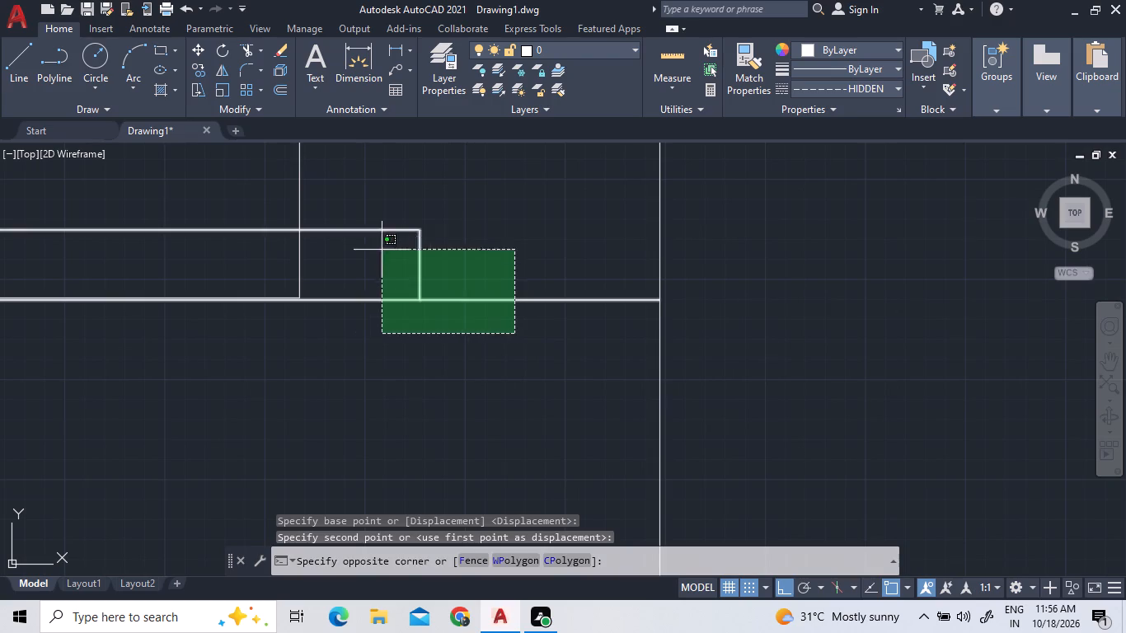
click(339, 223)
right_click(453, 377)
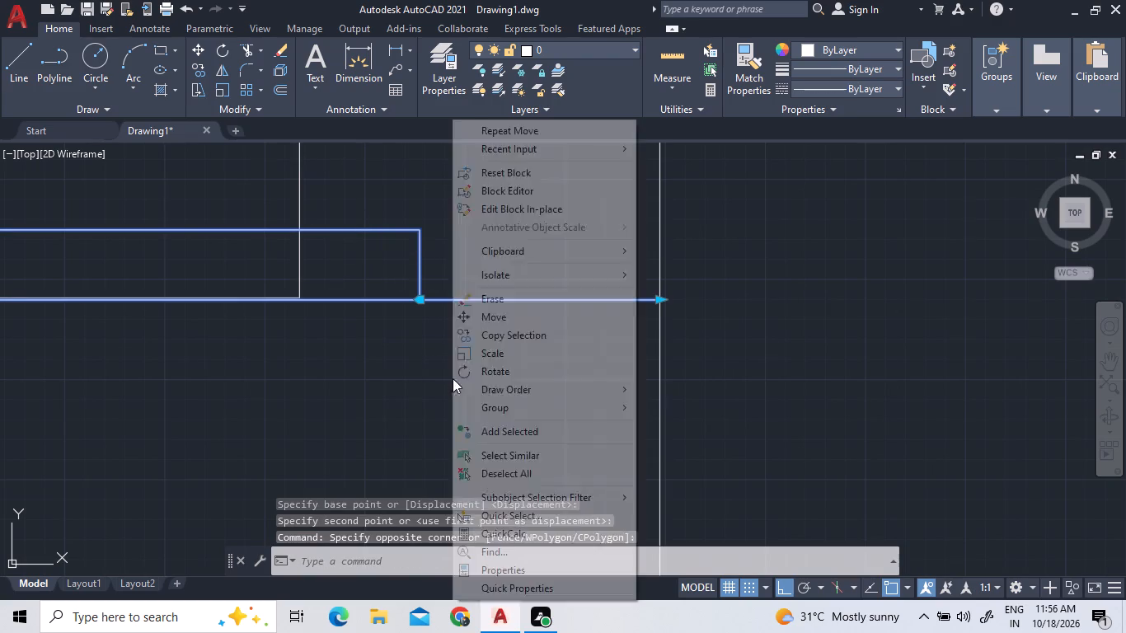
click(506, 319)
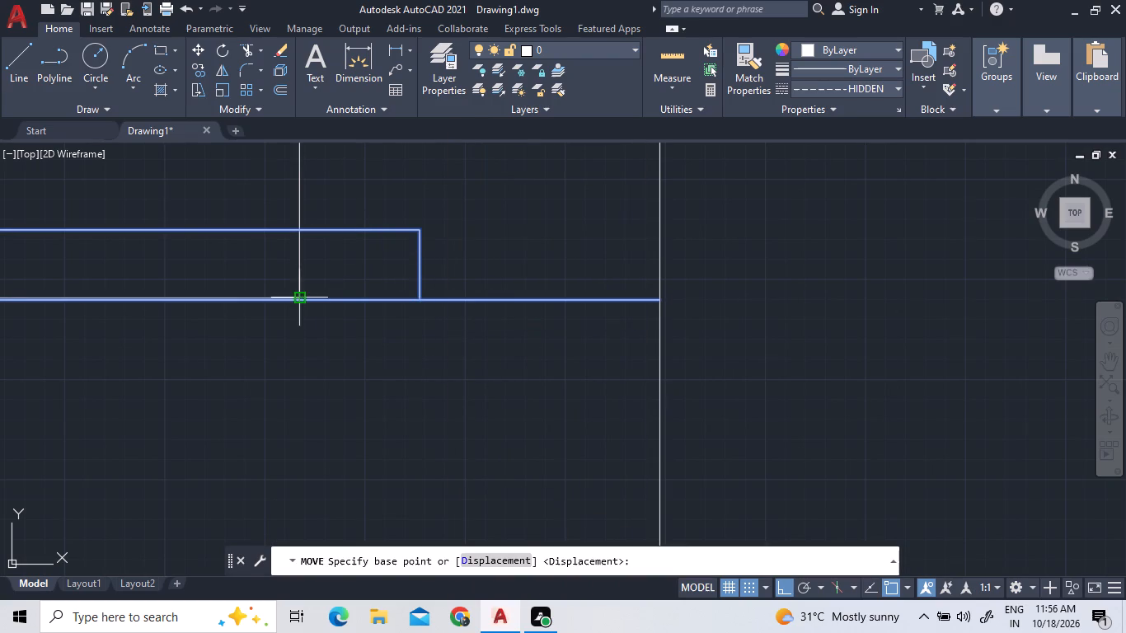
scroll(302, 300, up, 6)
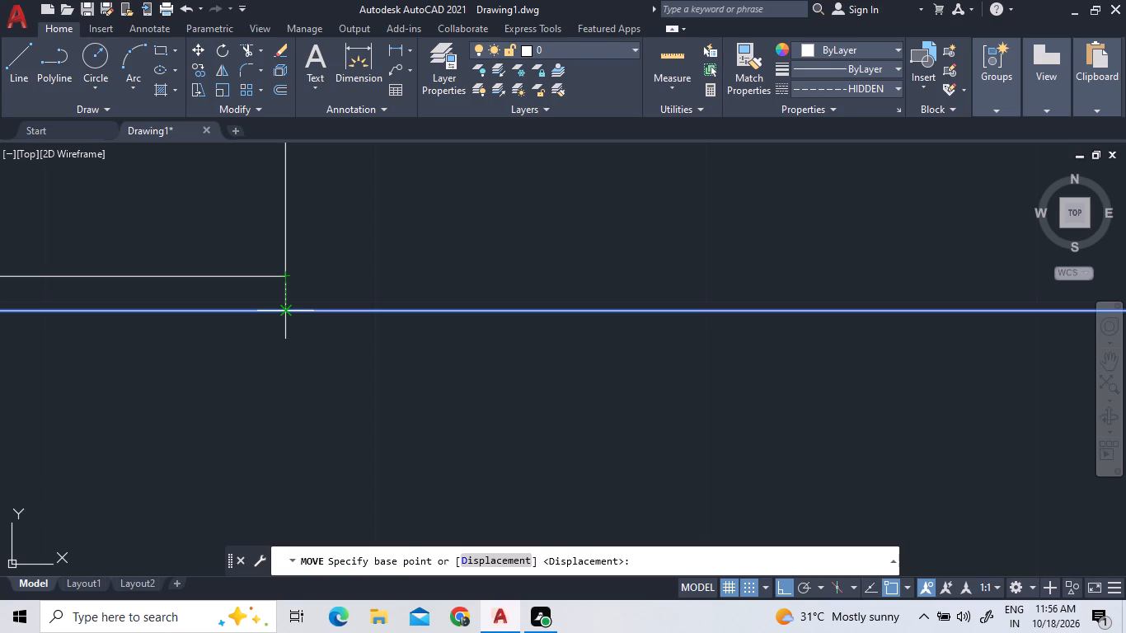
click(289, 312)
click(285, 274)
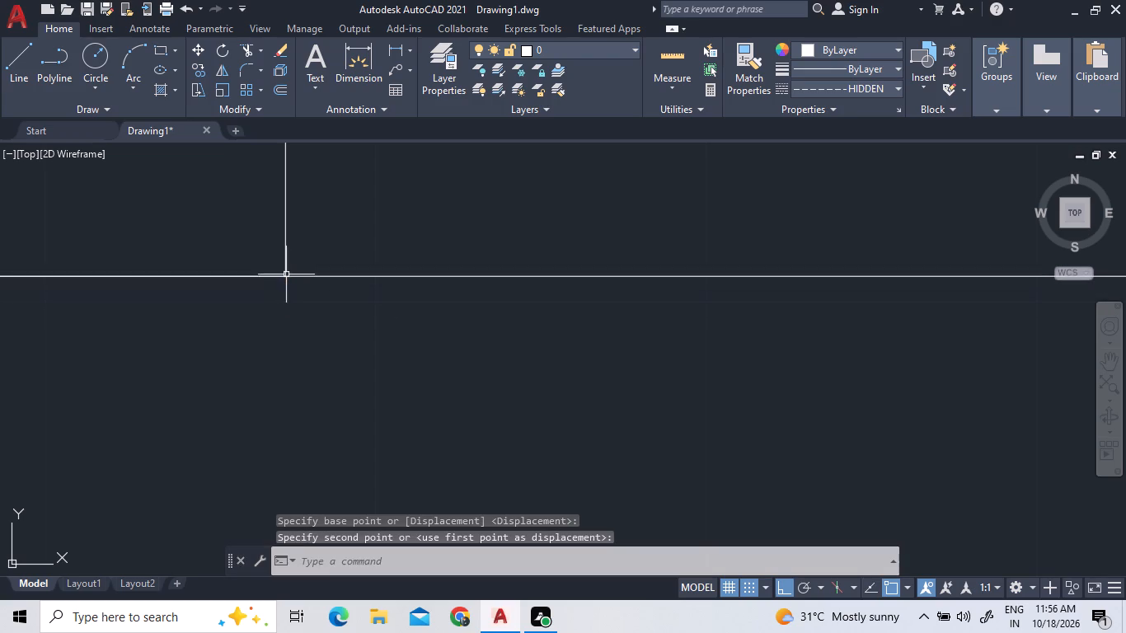
Examine the door's alignment at the room's southeast inner corner and along the east wall's outer face.
scroll(305, 367, down, 1)
scroll(282, 291, up, 5)
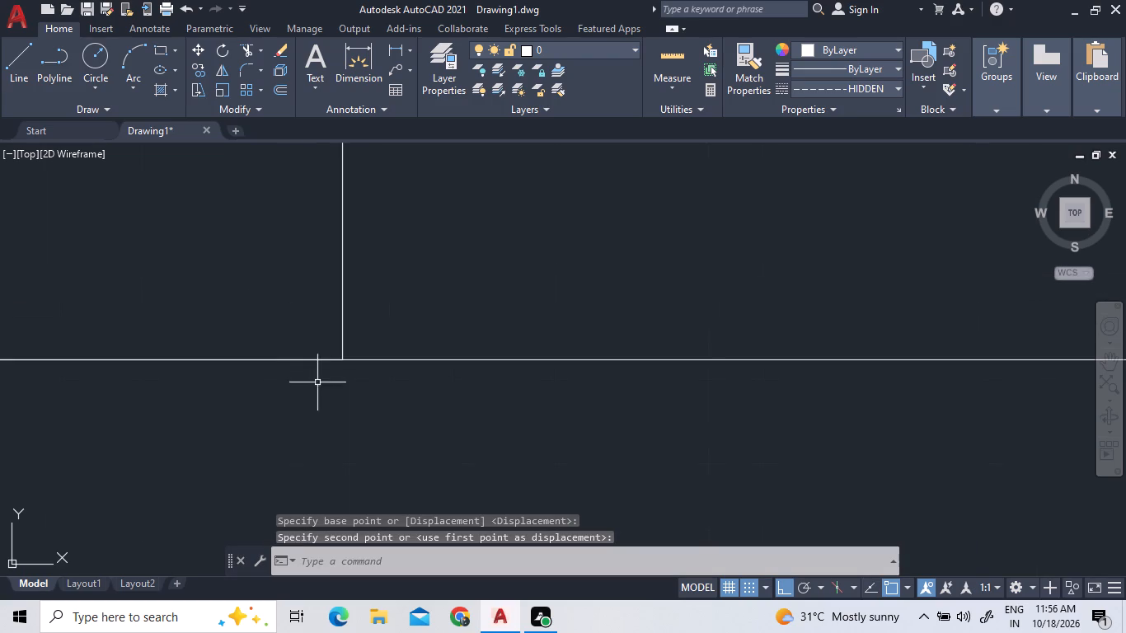
scroll(320, 382, up, 3)
scroll(453, 284, up, 3)
scroll(443, 291, down, 6)
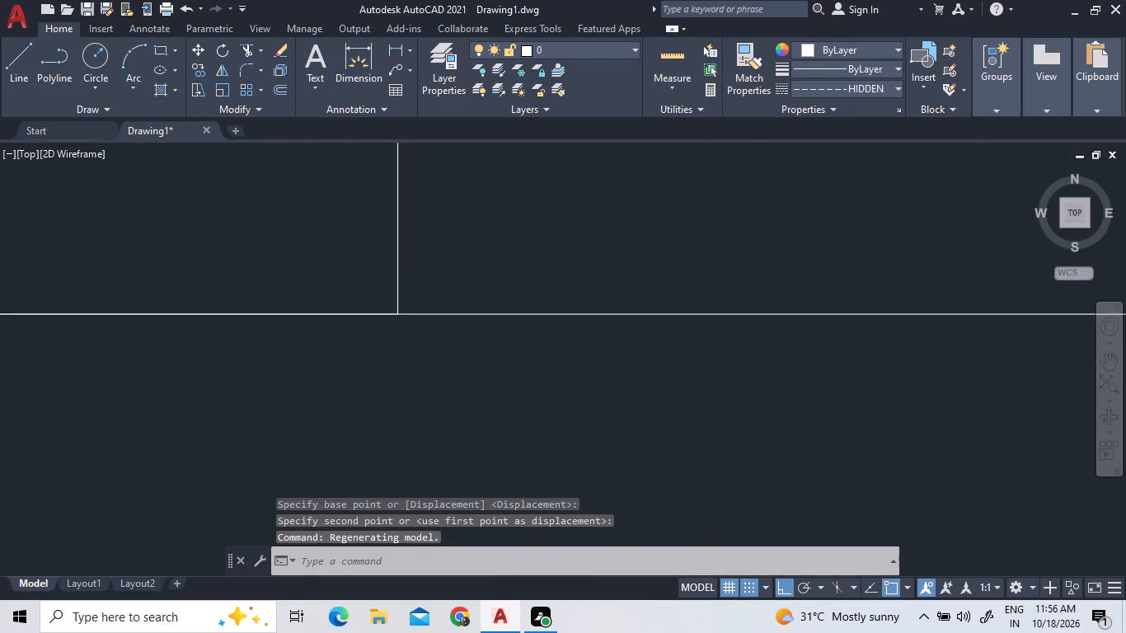
scroll(397, 323, down, 9)
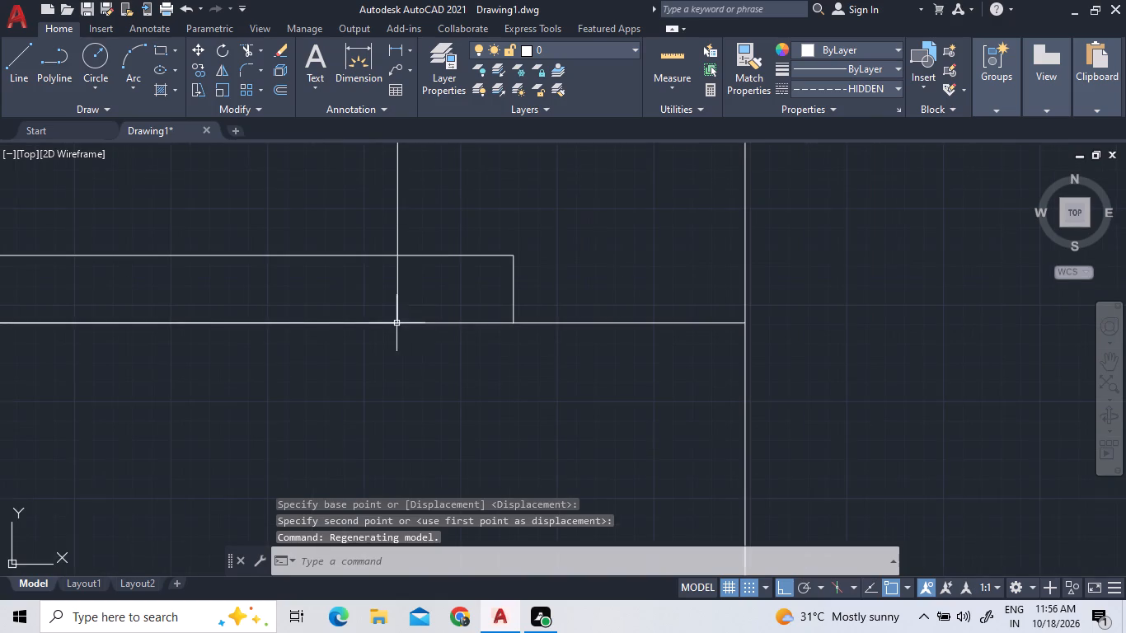
scroll(753, 322, up, 2)
scroll(682, 311, up, 2)
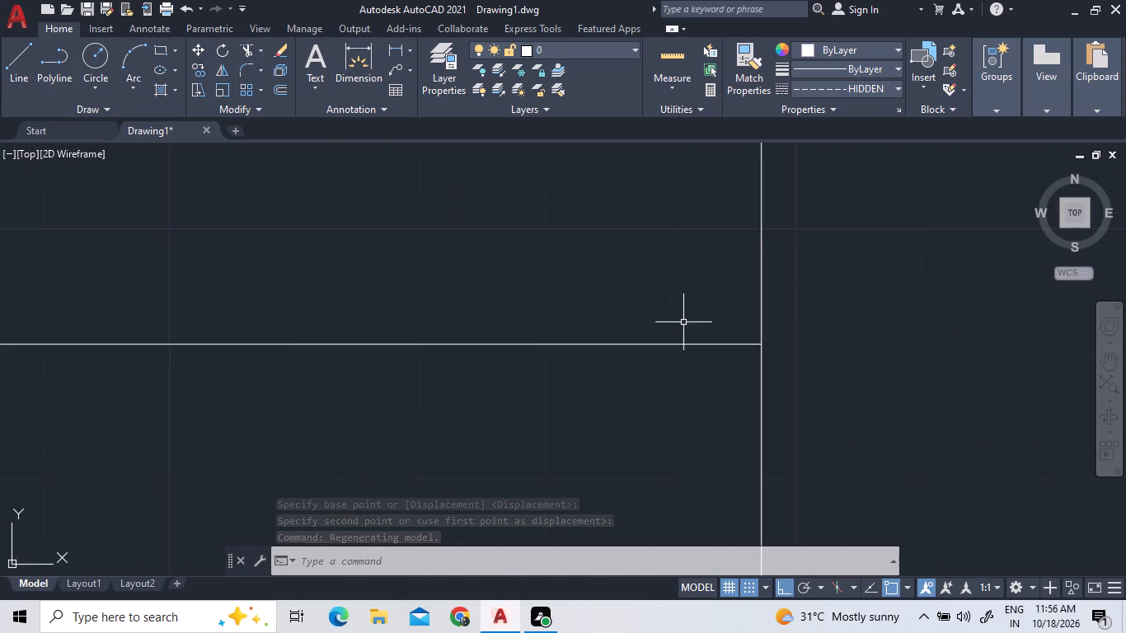
scroll(697, 363, up, 2)
scroll(861, 296, up, 3)
scroll(851, 389, up, 2)
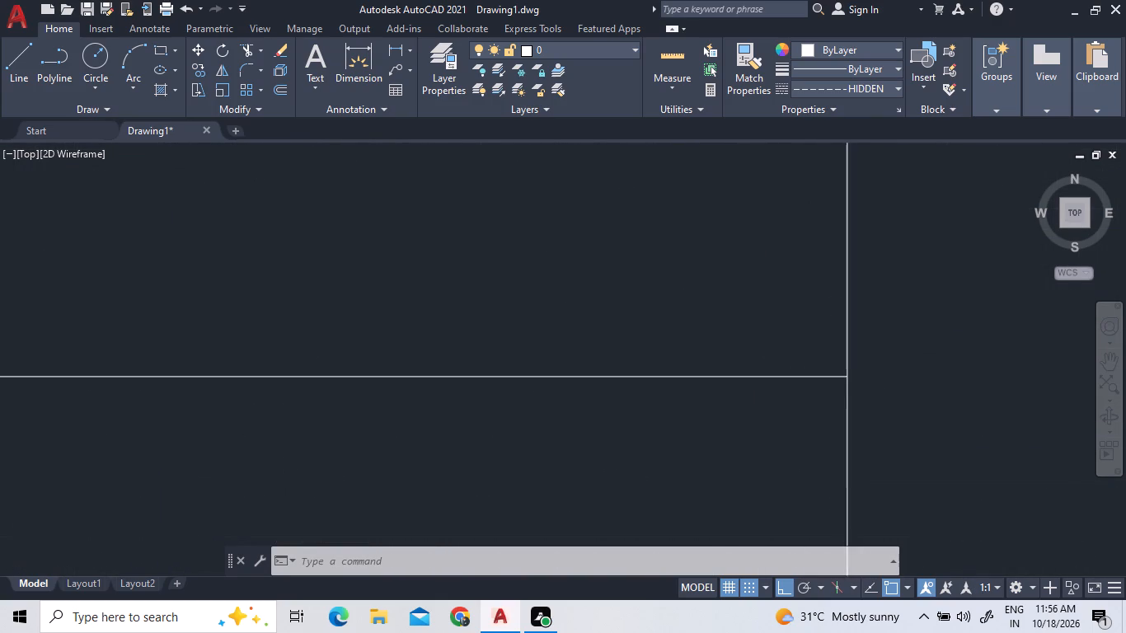
scroll(851, 380, up, 2)
scroll(800, 410, down, 14)
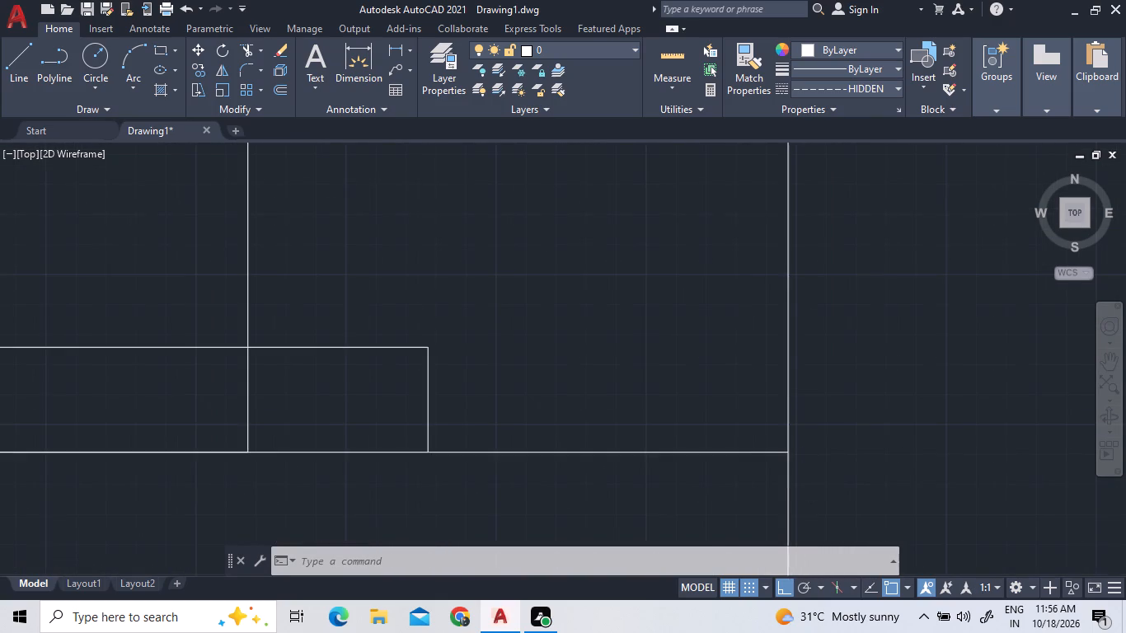
scroll(787, 457, down, 3)
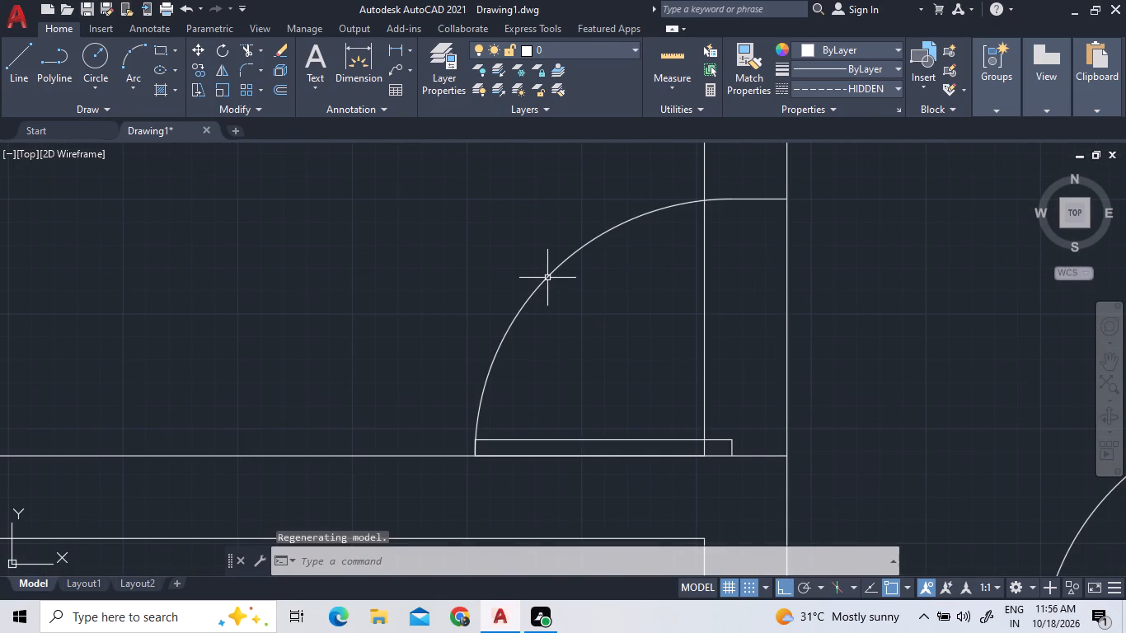
Quick-measure the moved door's leaf and swing arc.
click(547, 278)
click(670, 62)
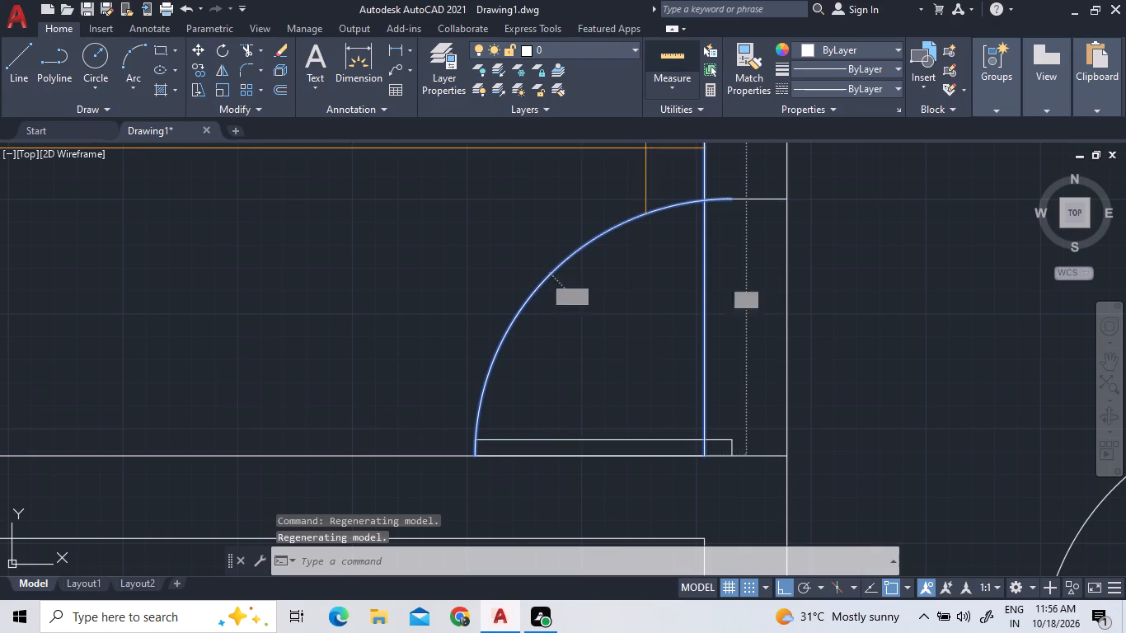
right_click(654, 232)
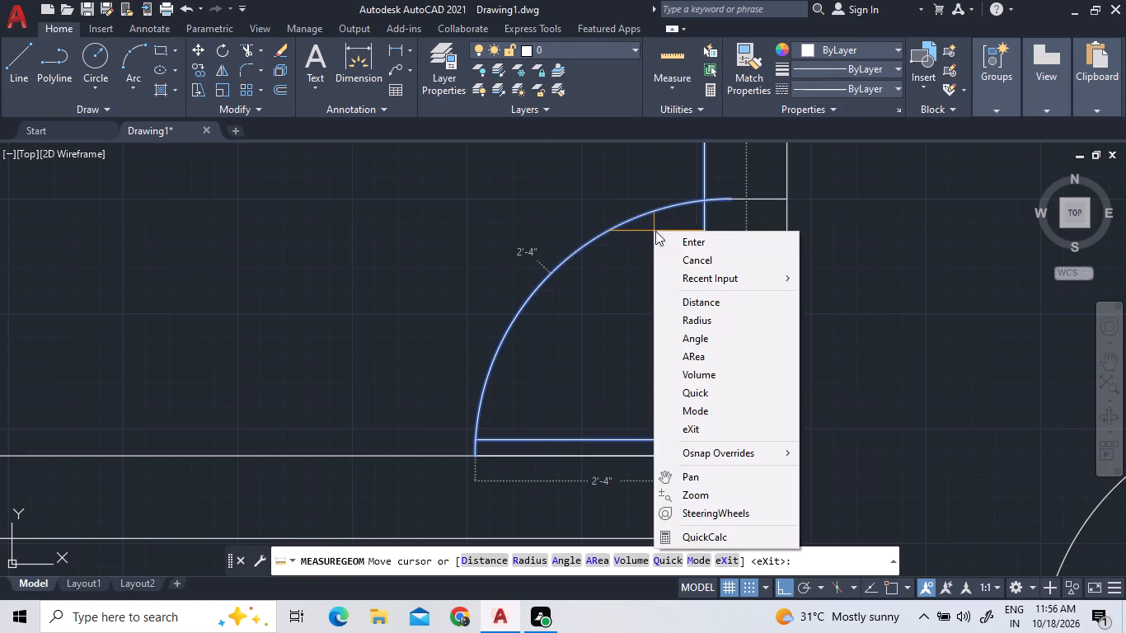
click(660, 238)
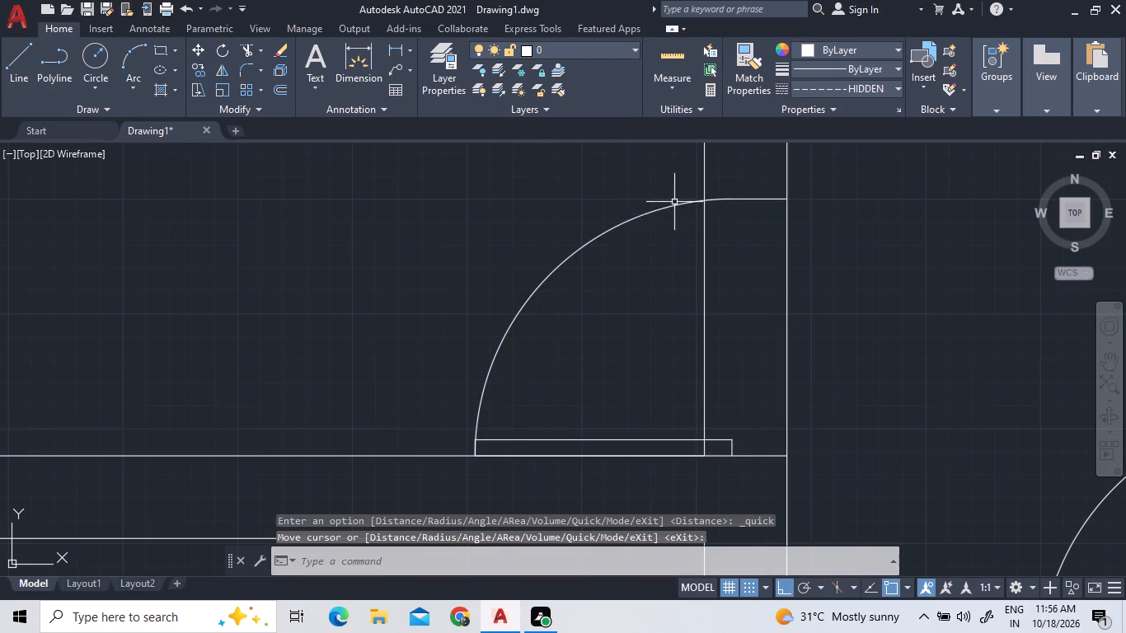
Widen the door northward to a larger preset size, keeping its leaf along the room's south edge.
click(737, 200)
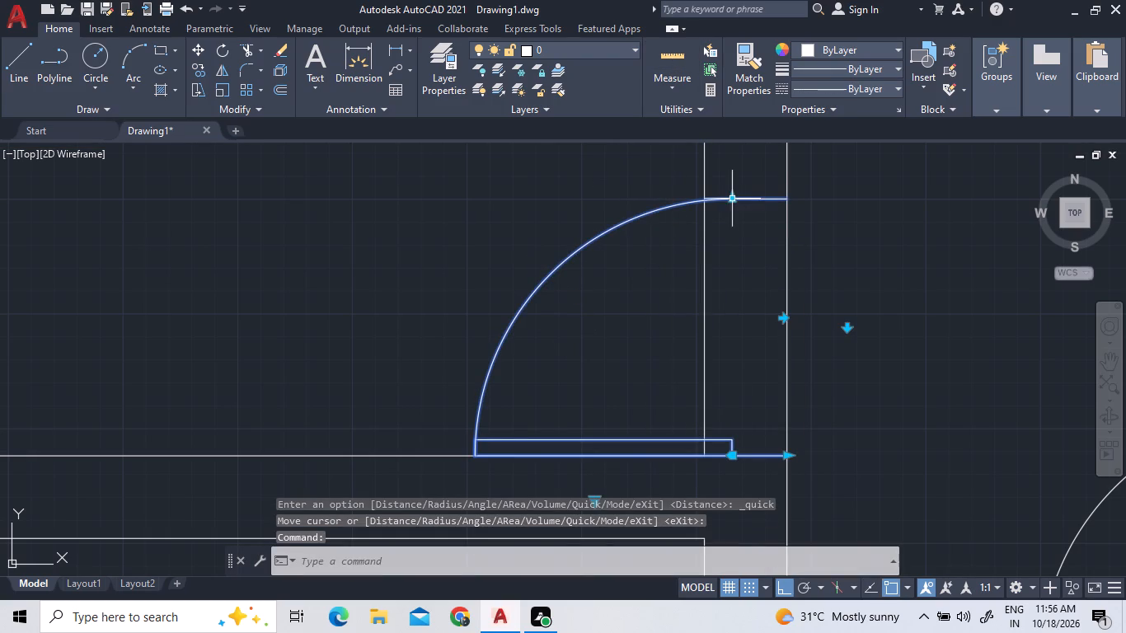
click(735, 199)
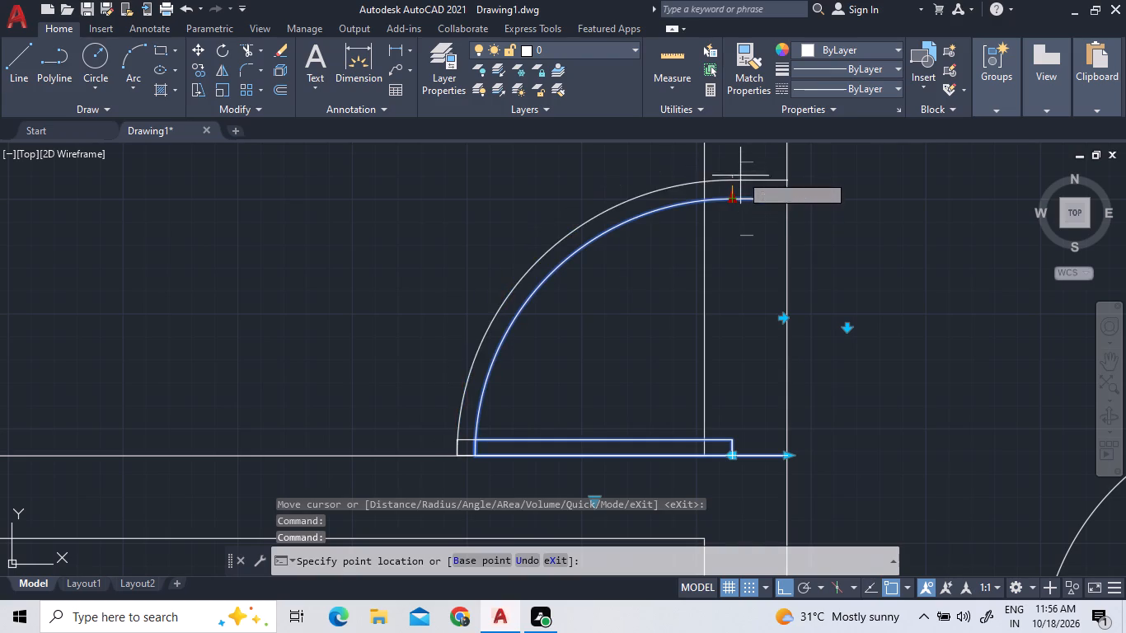
scroll(740, 180, down, 3)
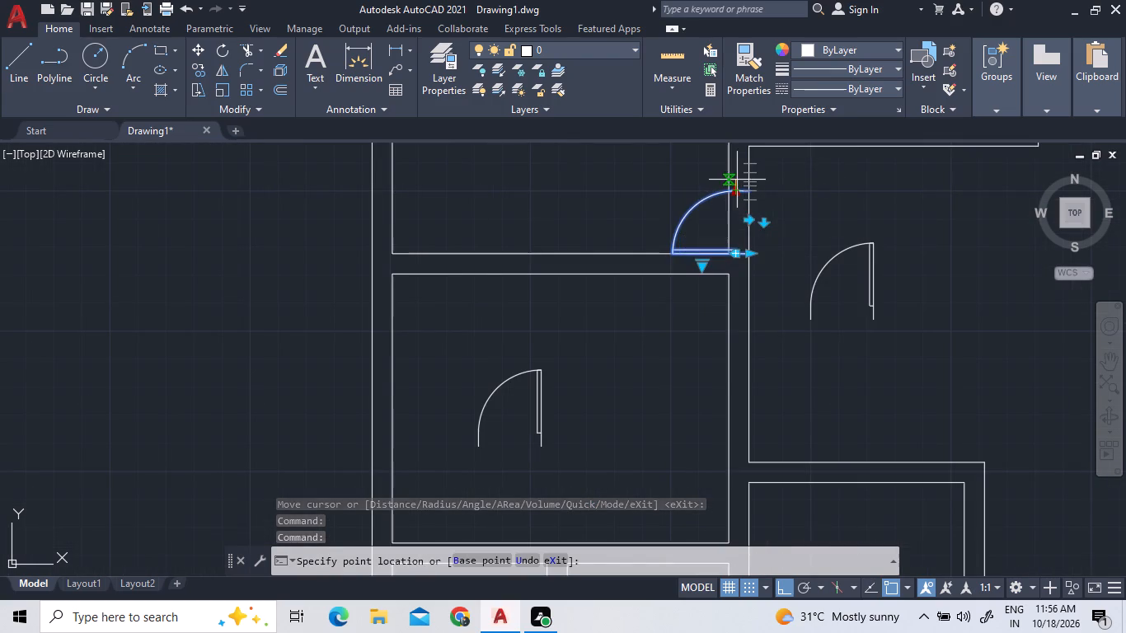
scroll(738, 171, up, 2)
click(736, 173)
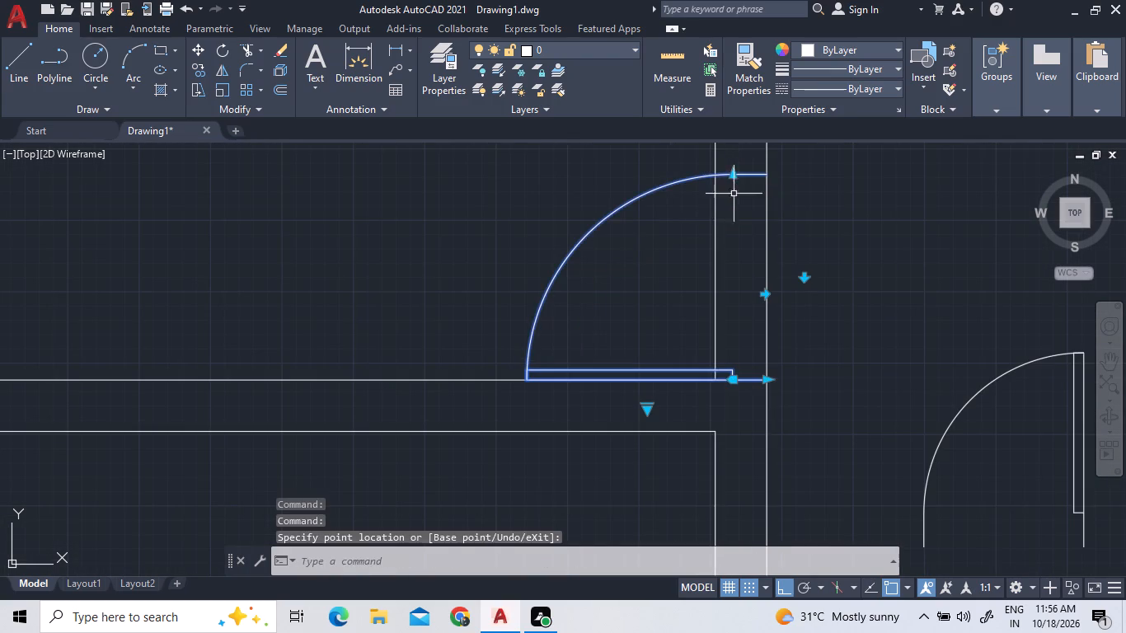
Quick-measure the northern large west room around the widened door.
scroll(722, 283, down, 3)
click(679, 55)
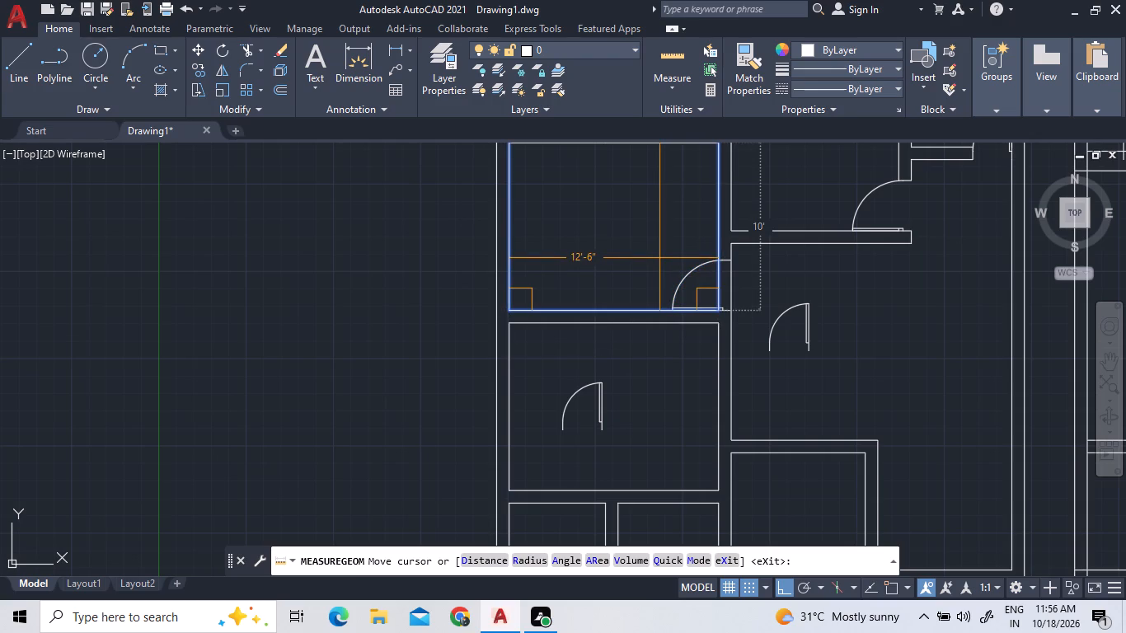
key(Escape)
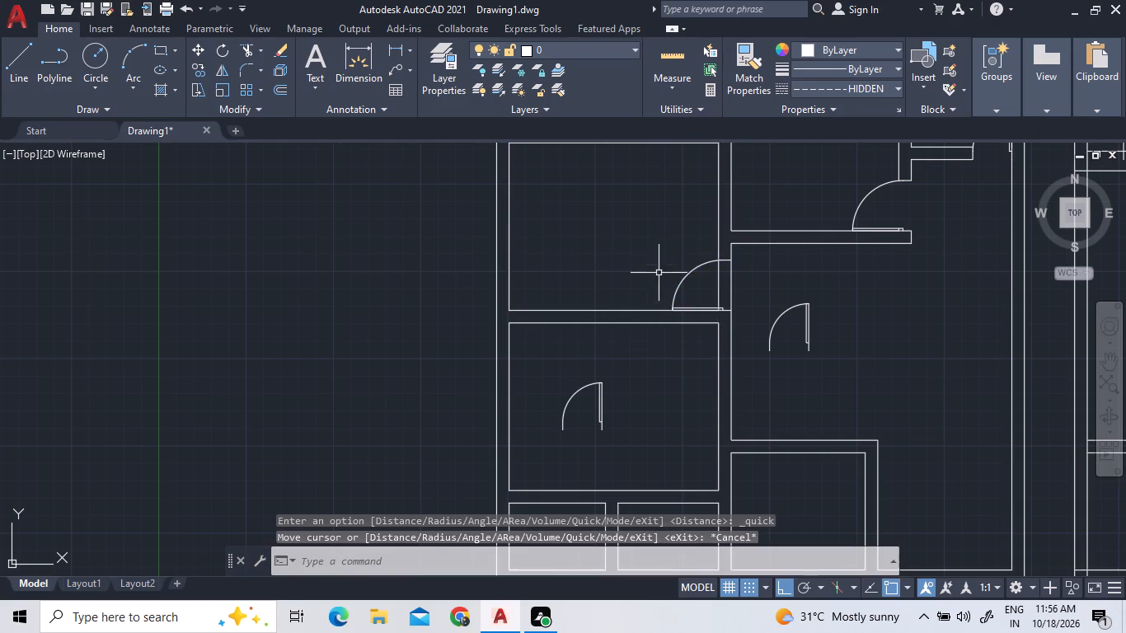
Trim the east wall's inner and outer face lines across the widened door's opening.
scroll(715, 305, up, 1)
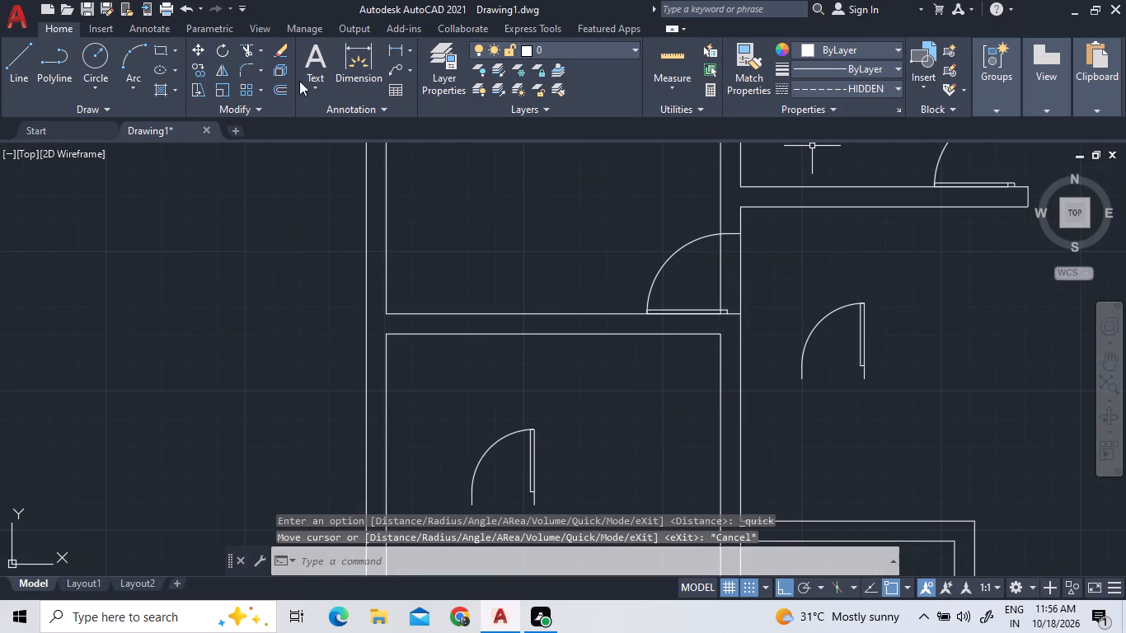
double_click(245, 54)
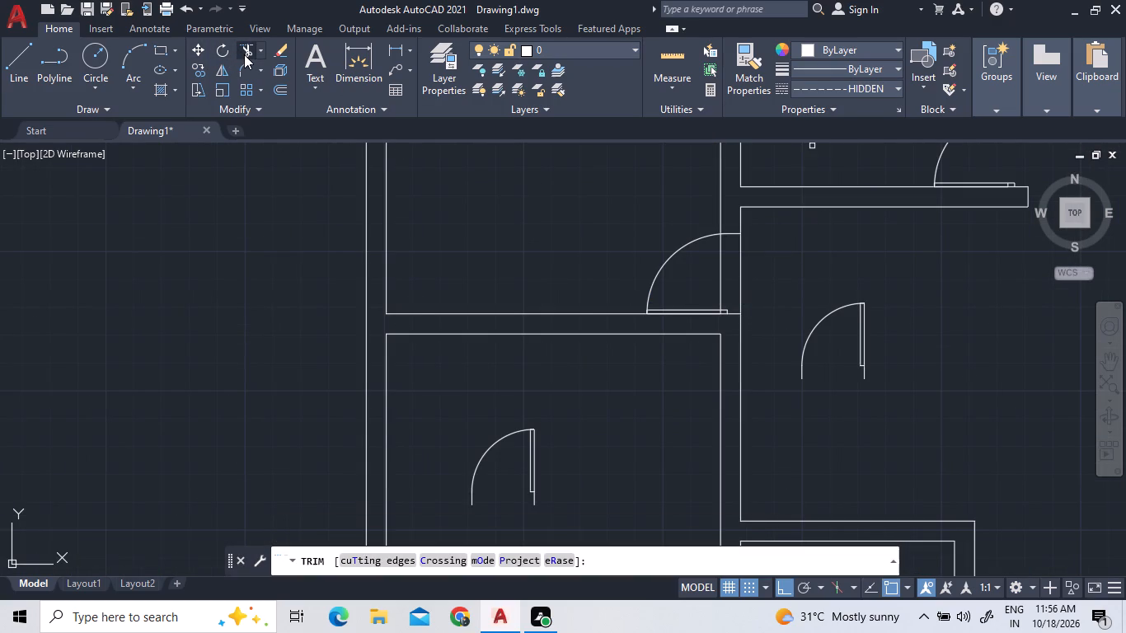
click(721, 263)
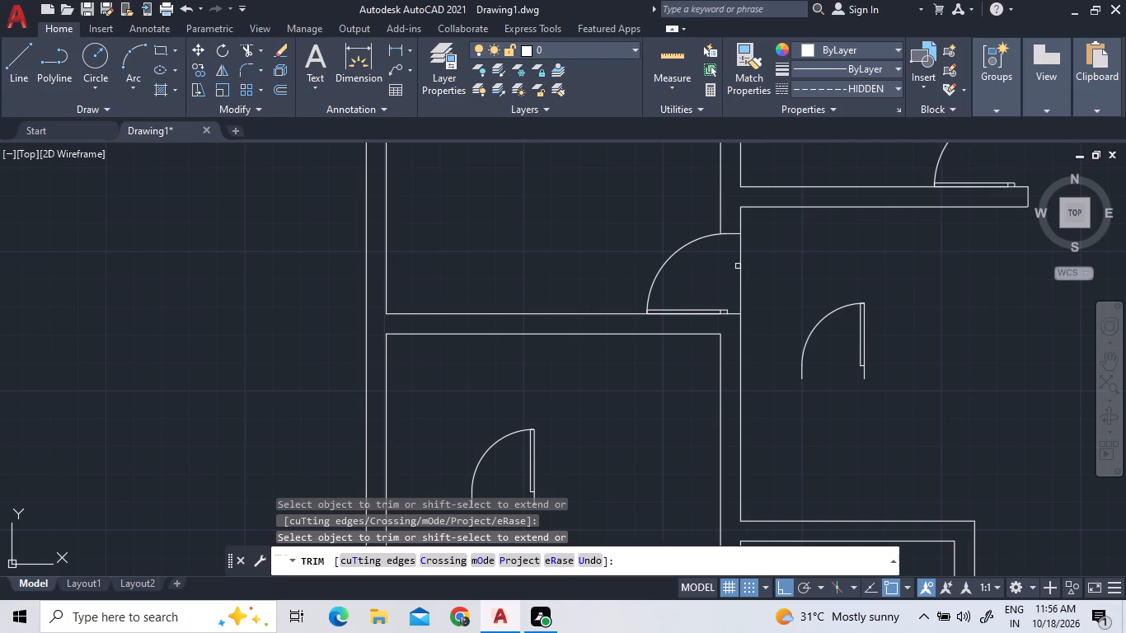
double_click(739, 268)
scroll(713, 277, down, 3)
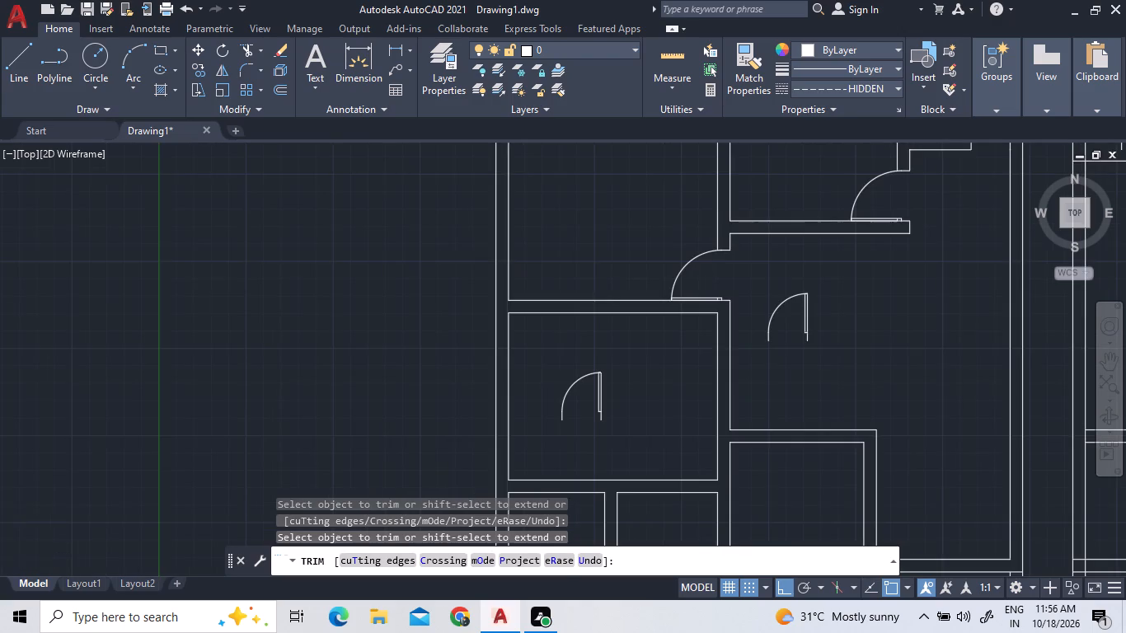
scroll(707, 278, down, 1)
right_click(880, 373)
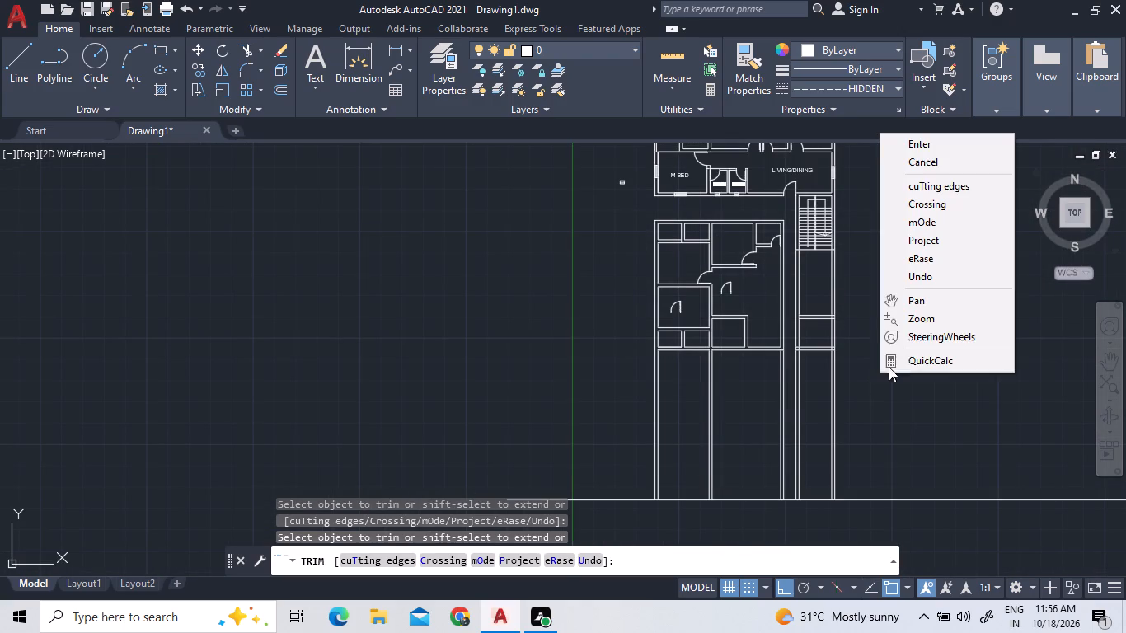
click(945, 138)
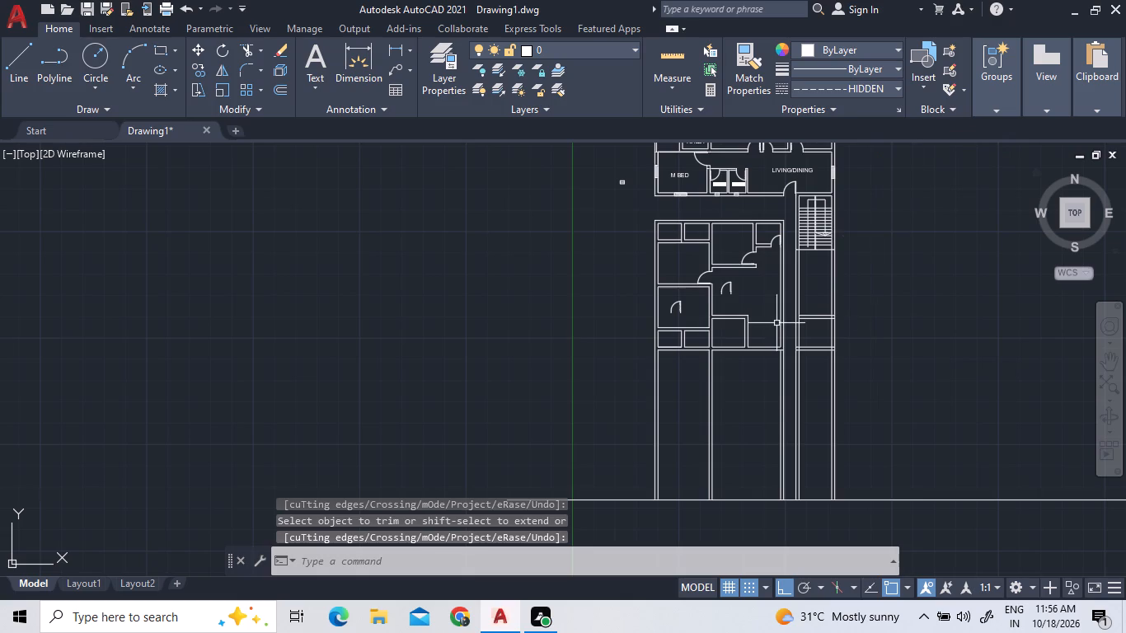
Trim the short leftover piece of the inner wall face crossing the door leaf at its hinge end.
scroll(767, 322, up, 2)
scroll(622, 195, up, 2)
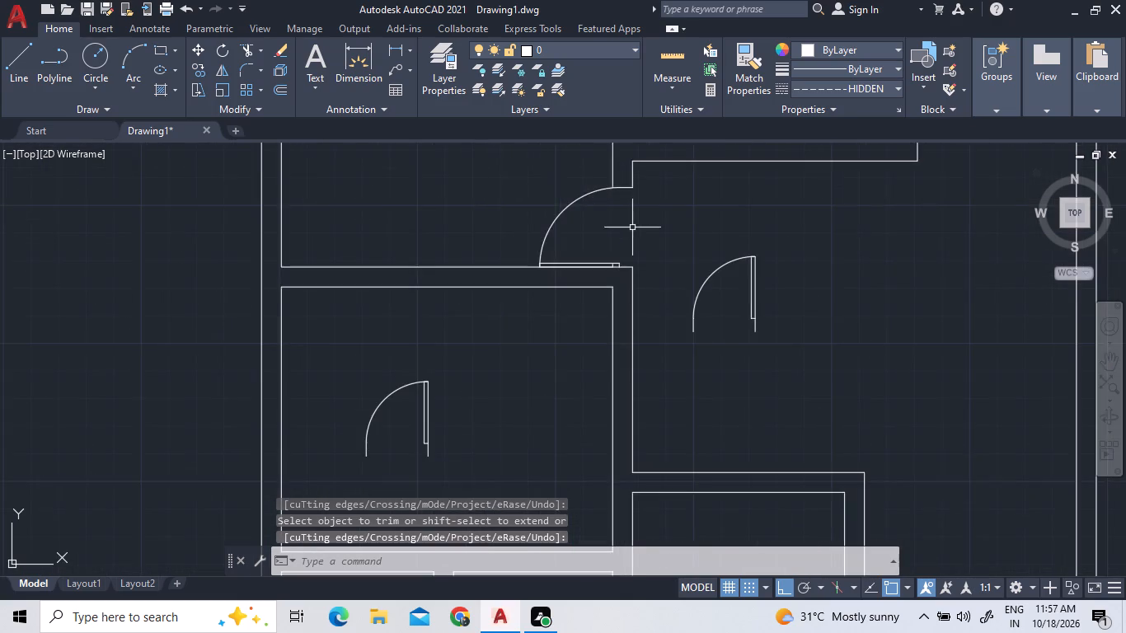
scroll(640, 245, up, 4)
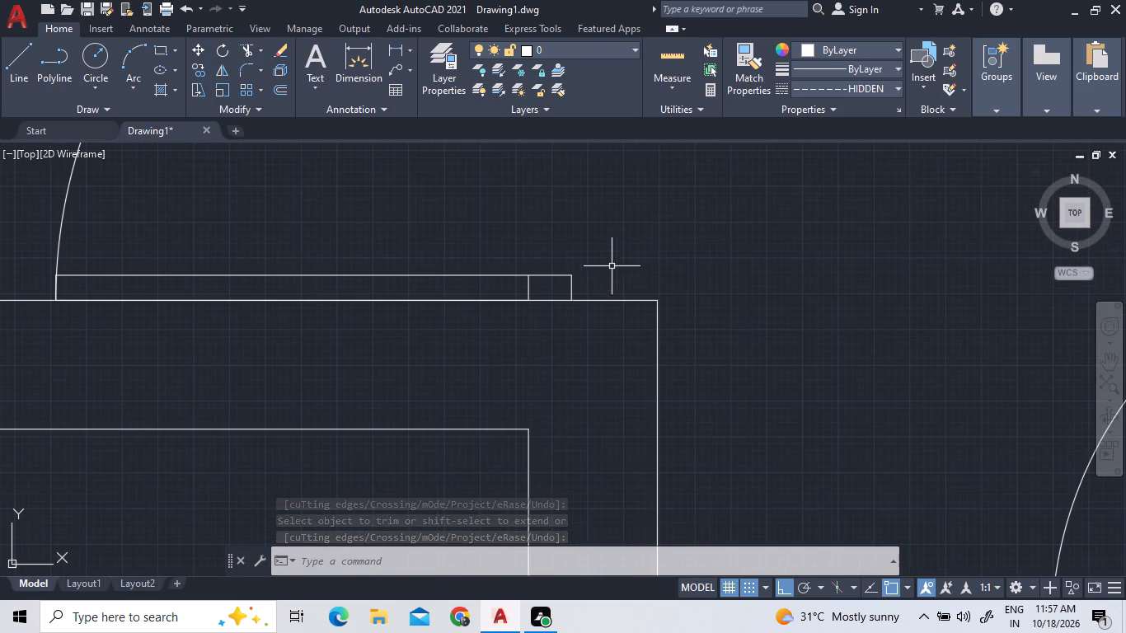
click(241, 54)
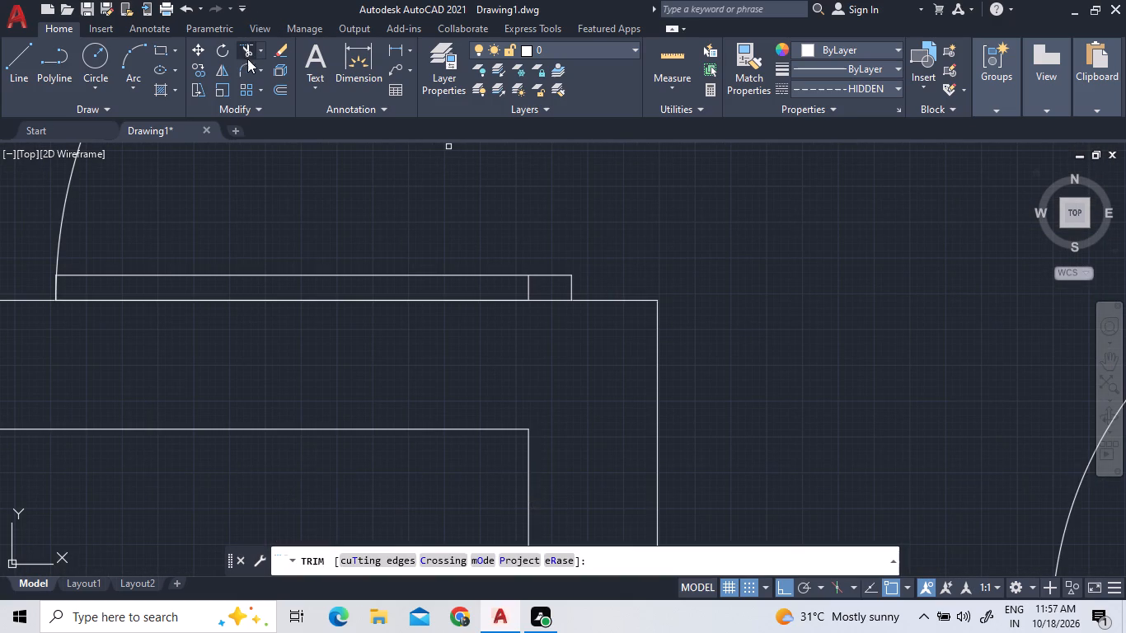
double_click(528, 284)
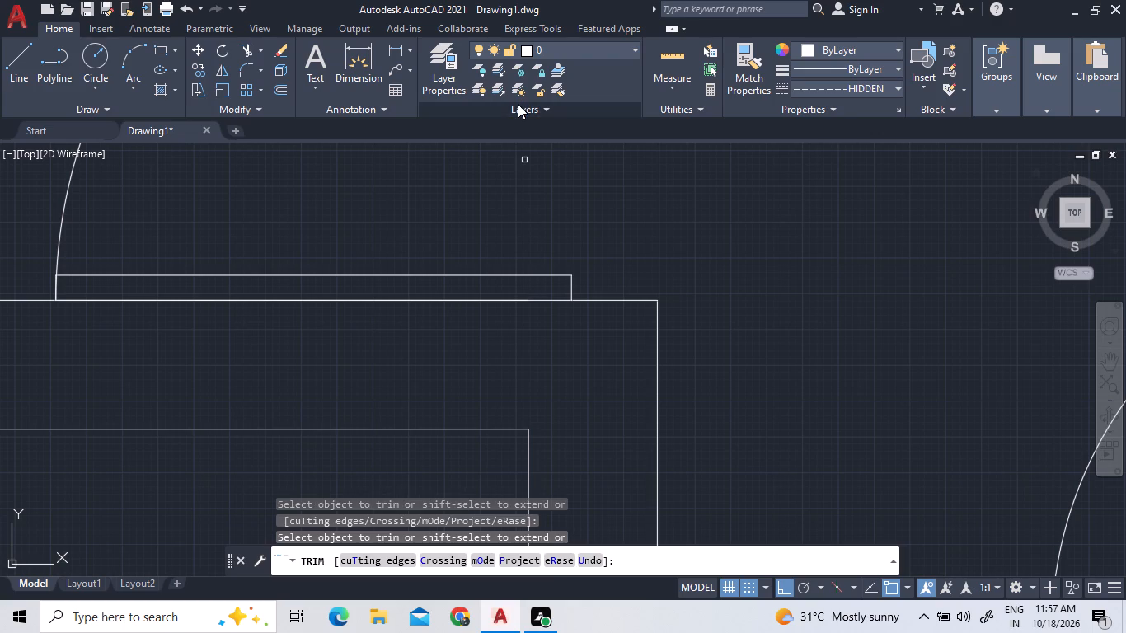
right_click(531, 387)
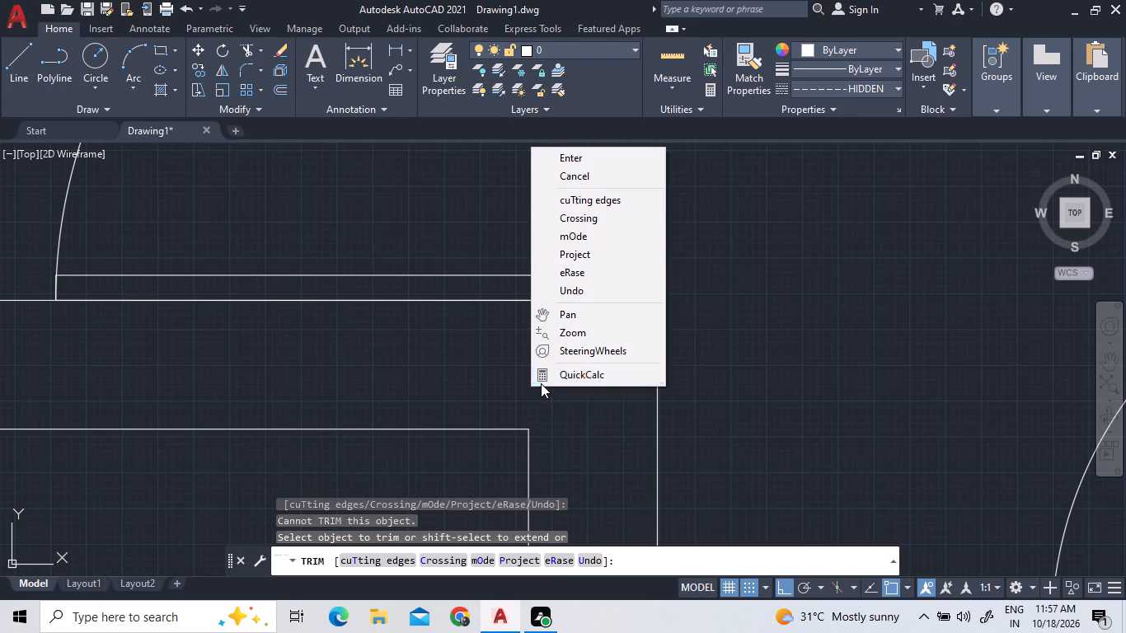
click(620, 151)
Mirror the northern large west room's door southward about the partition wall's north face line, keeping the original door.
scroll(623, 303, down, 2)
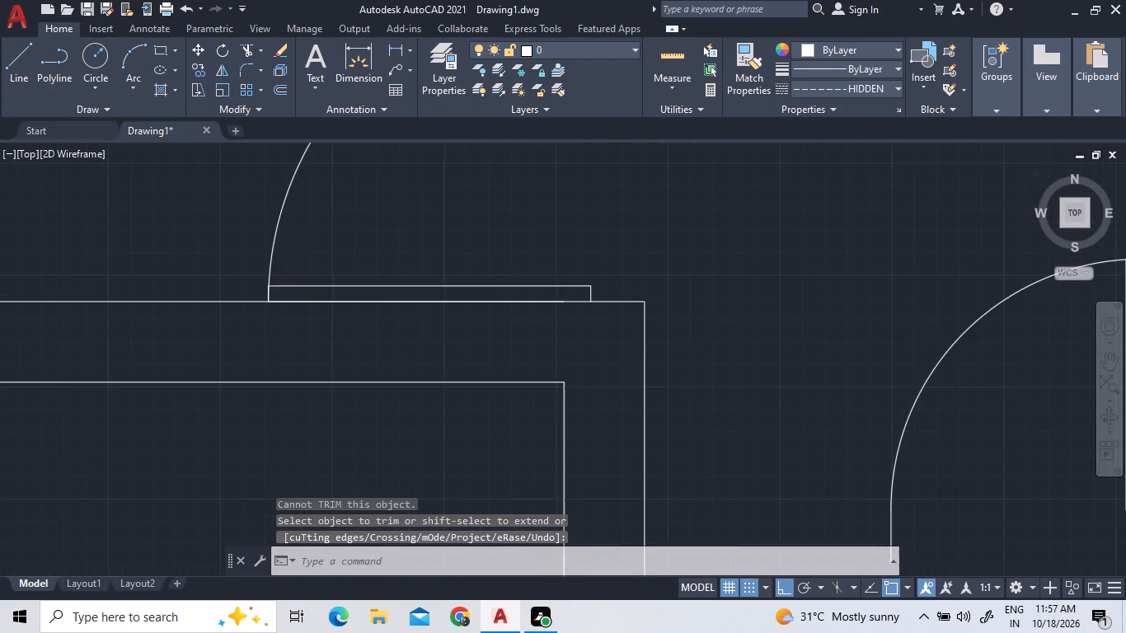
scroll(623, 303, down, 2)
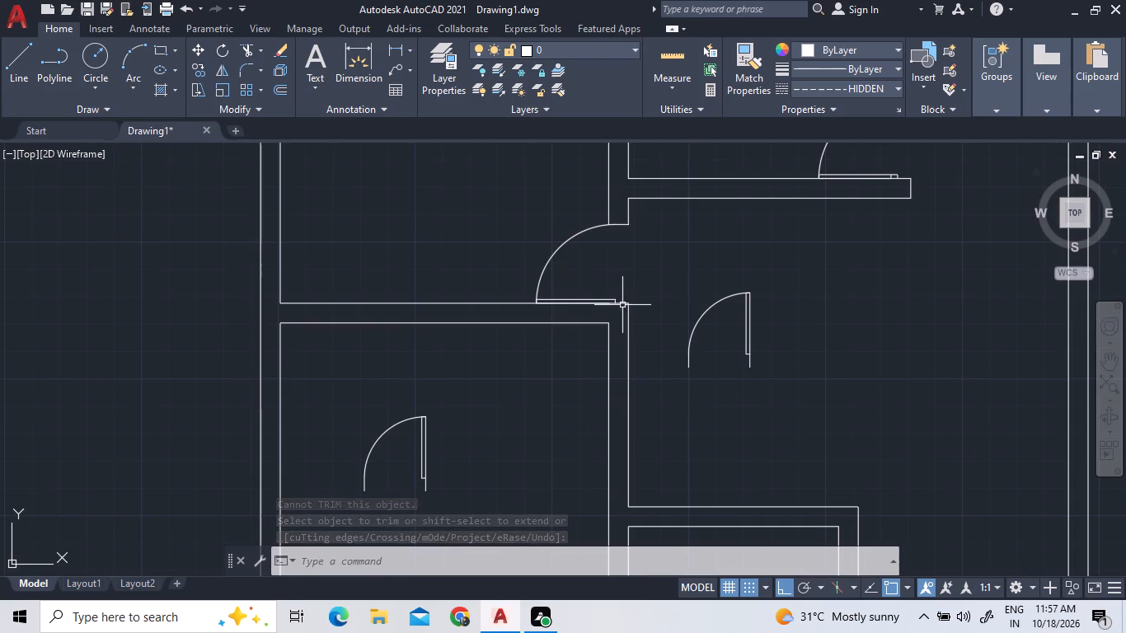
scroll(622, 305, up, 1)
click(605, 293)
click(593, 299)
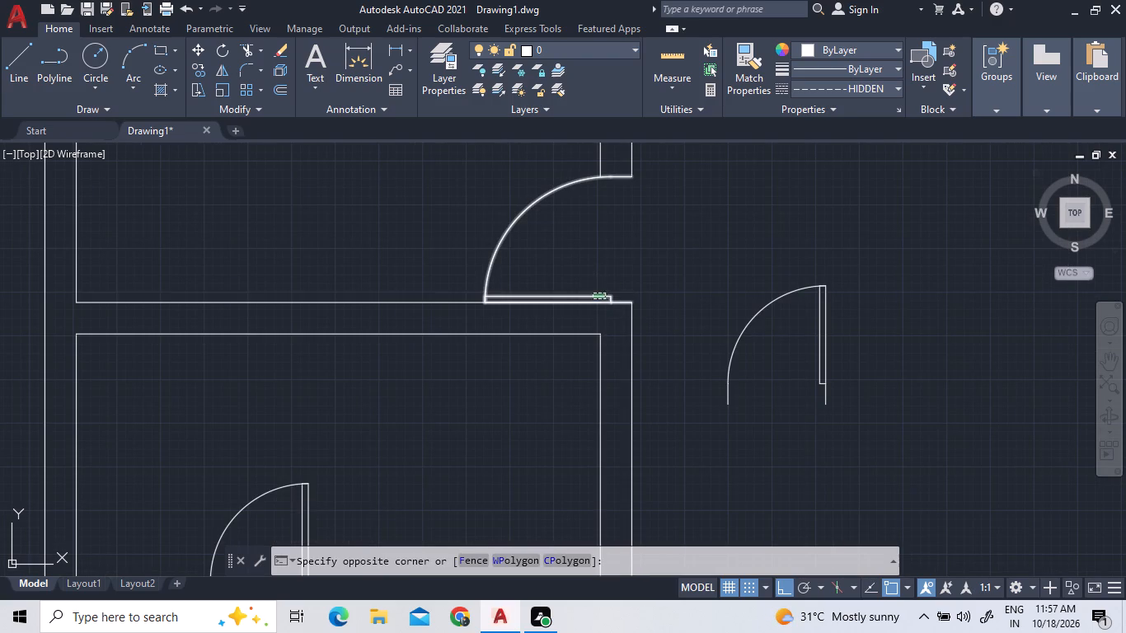
right_click(578, 279)
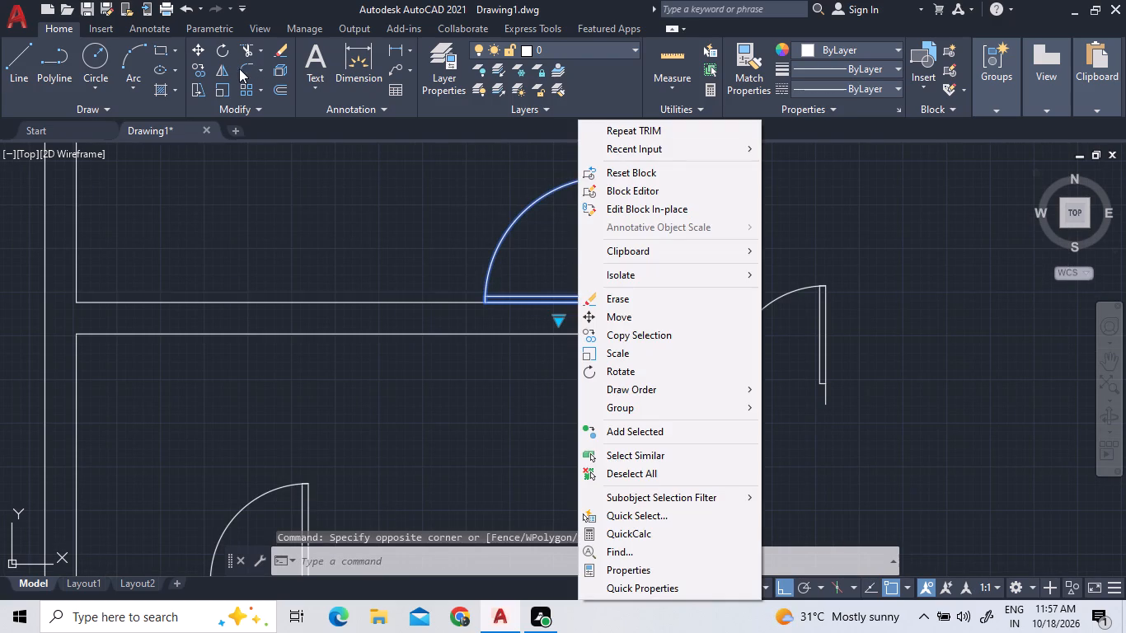
click(220, 68)
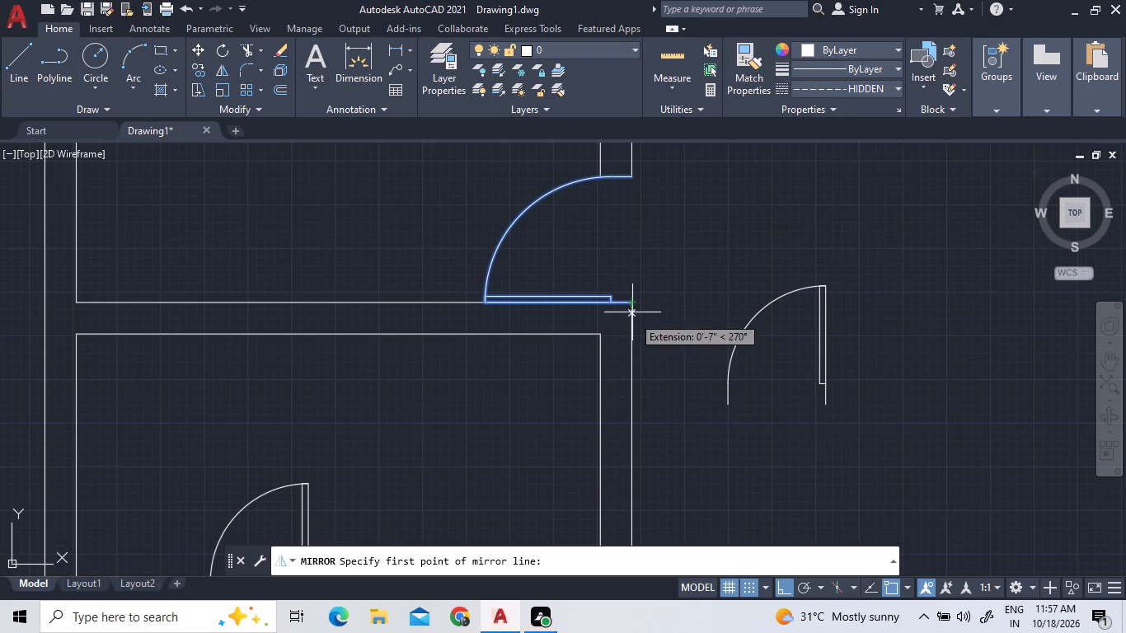
click(632, 303)
scroll(598, 304, up, 3)
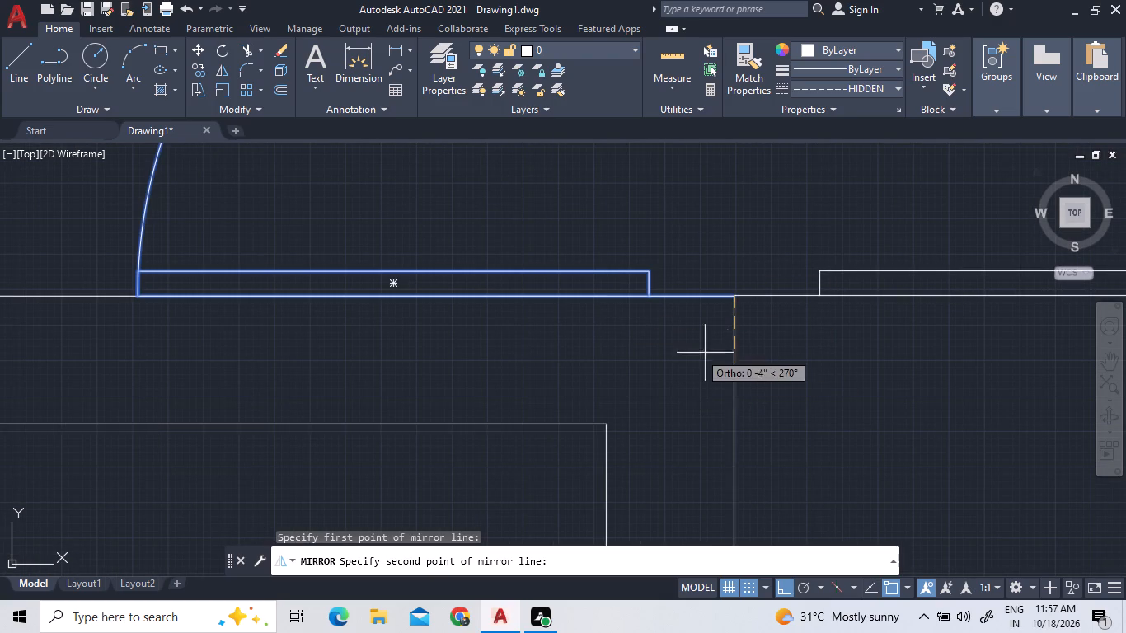
click(648, 298)
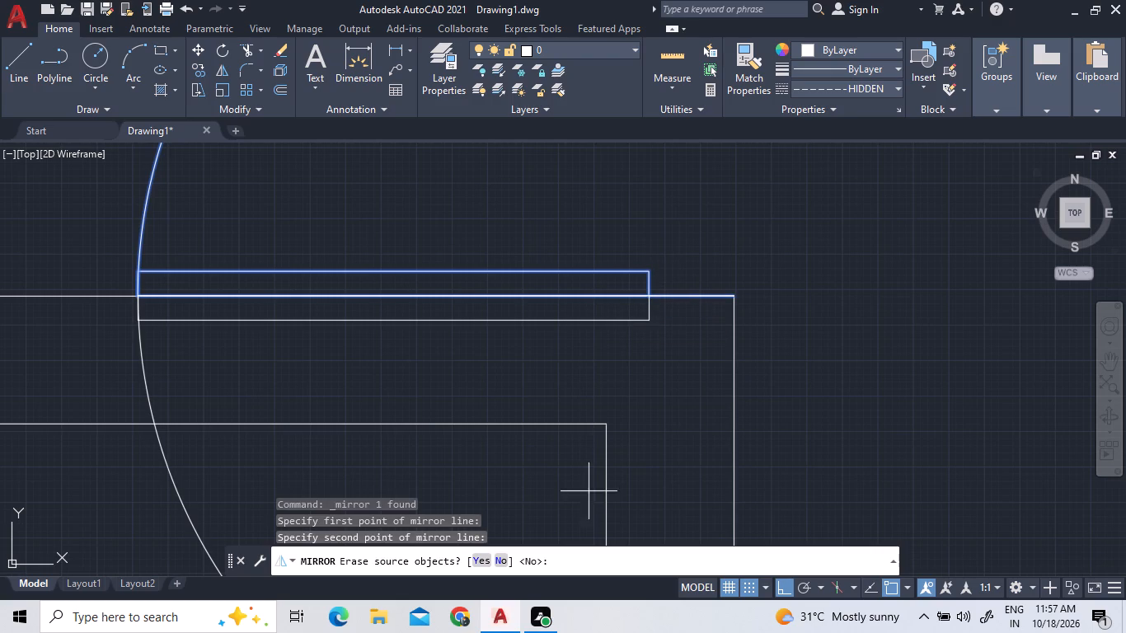
click(503, 557)
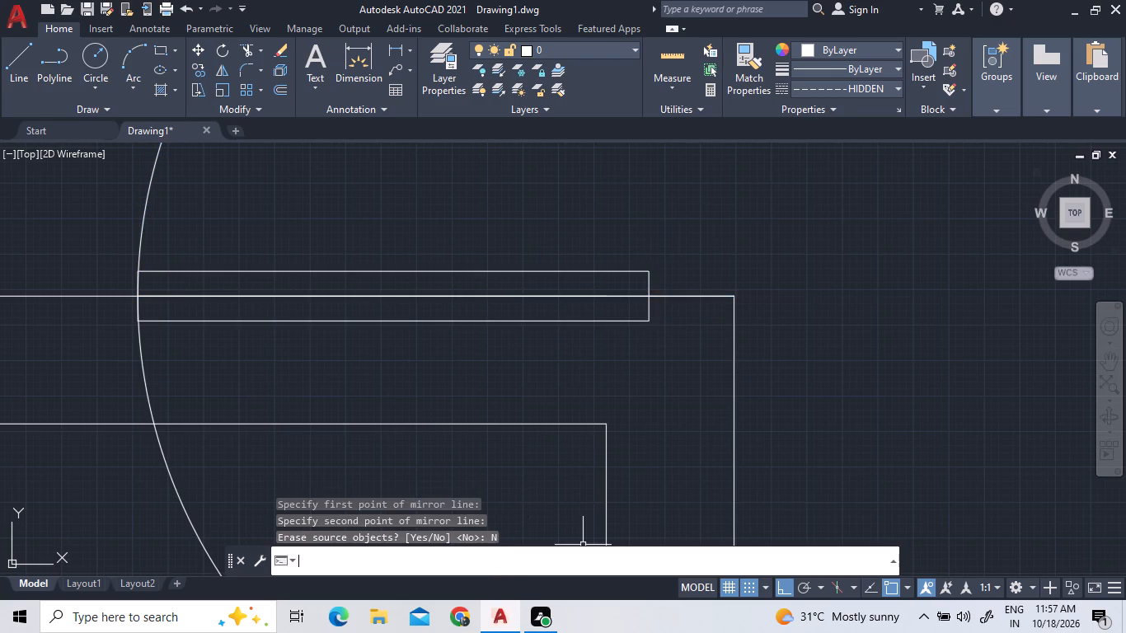
Move the mirrored door 9" south, from the partition wall's north face to its south face at the east wall's outer line.
double_click(221, 367)
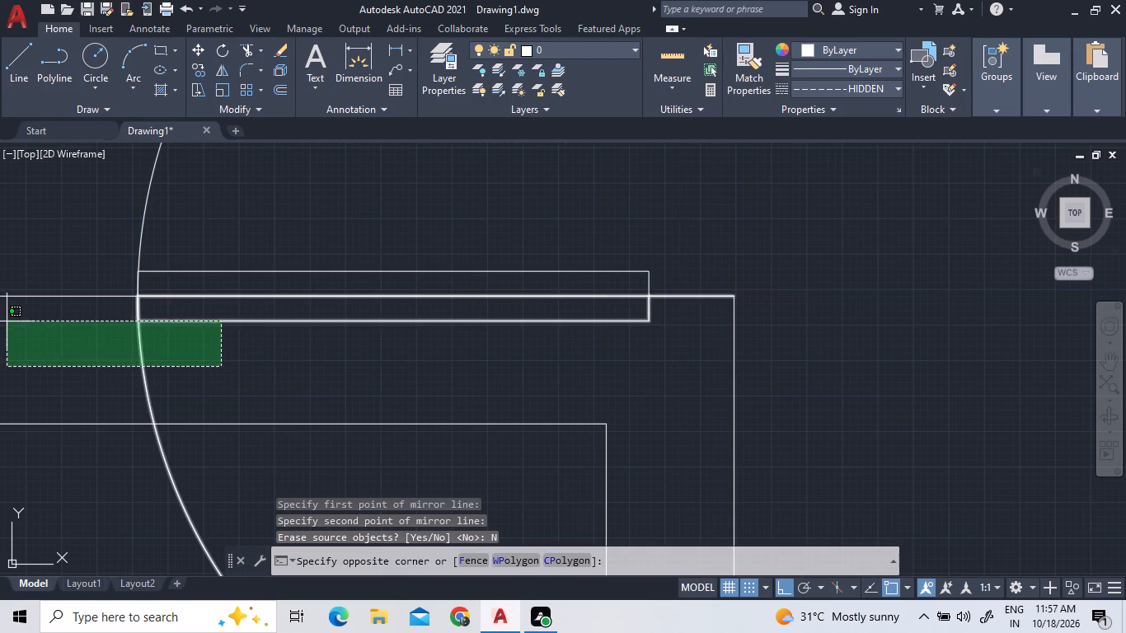
click(7, 321)
right_click(669, 223)
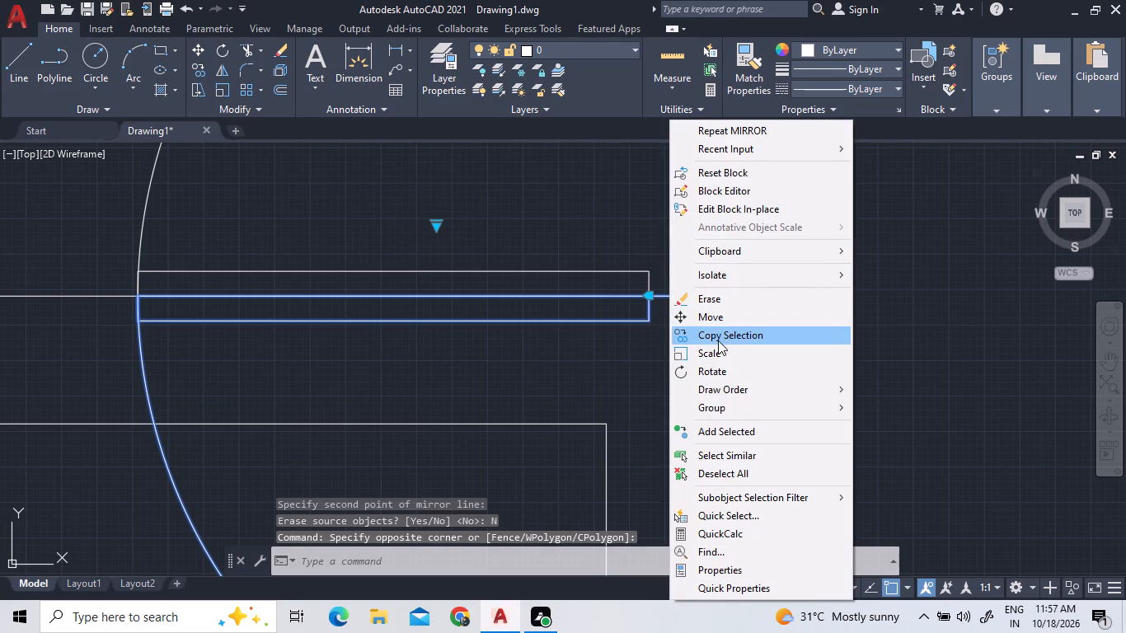
click(718, 320)
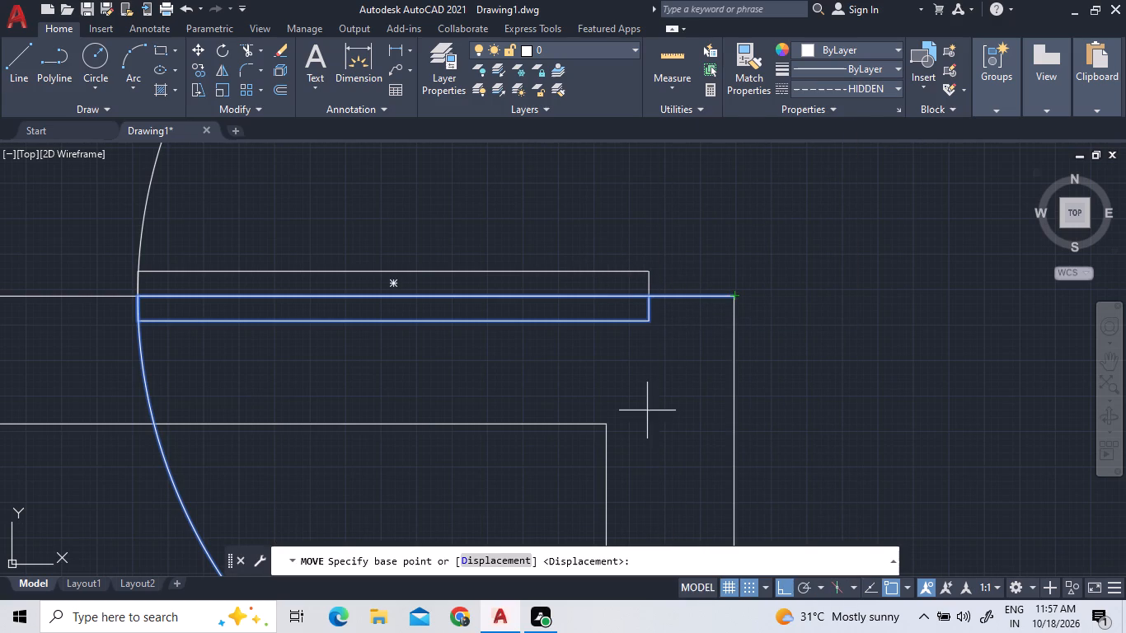
double_click(730, 300)
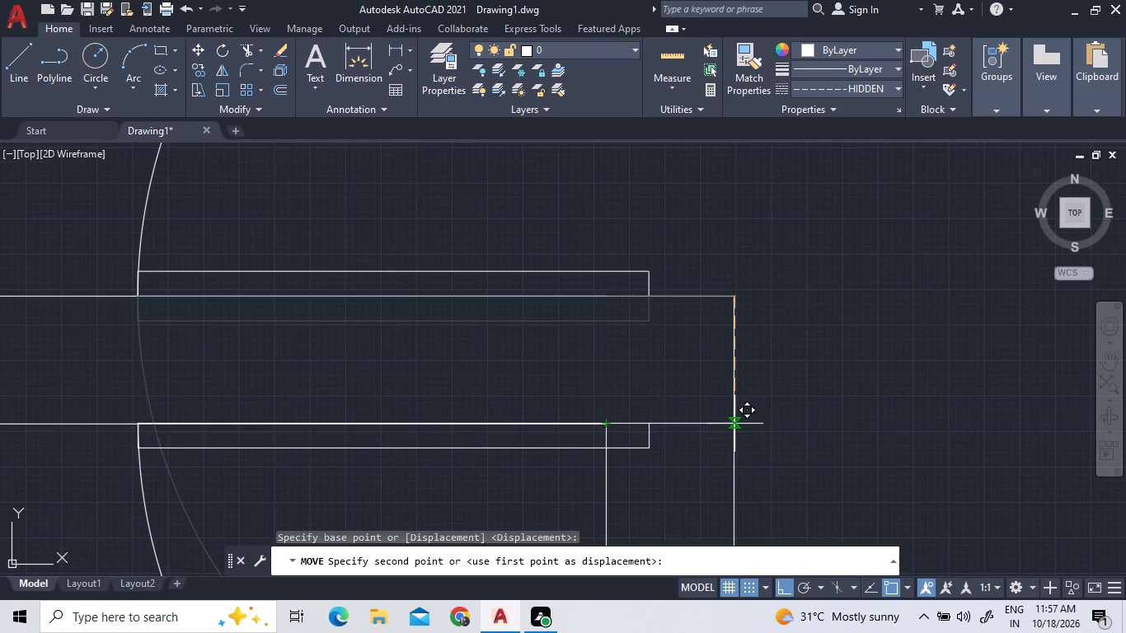
scroll(734, 424, up, 3)
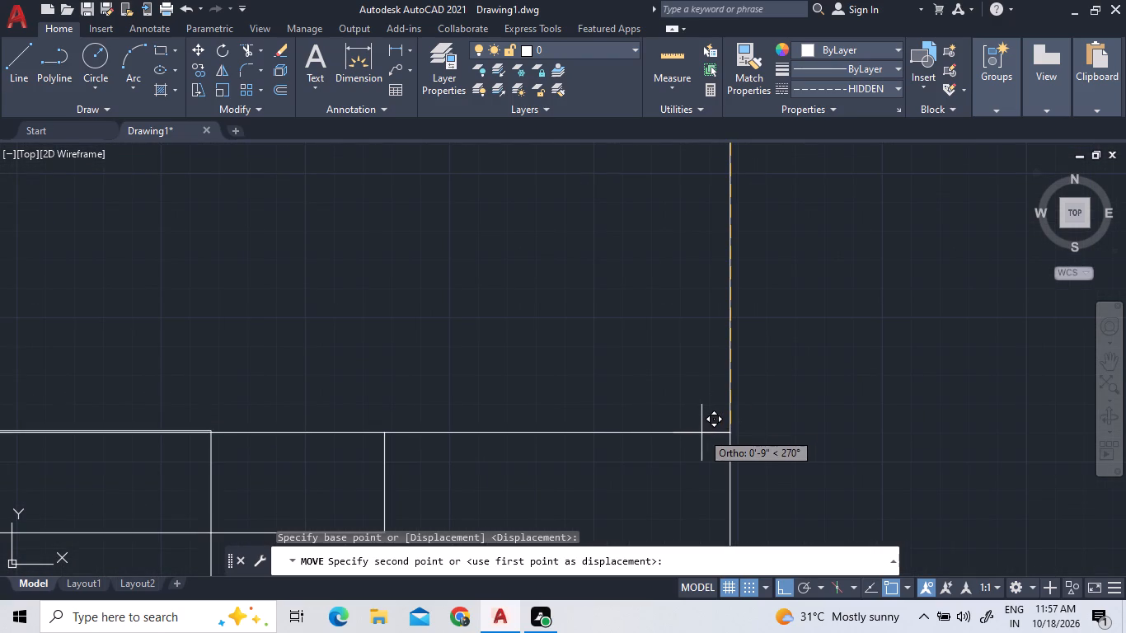
scroll(701, 433, up, 2)
scroll(704, 430, down, 2)
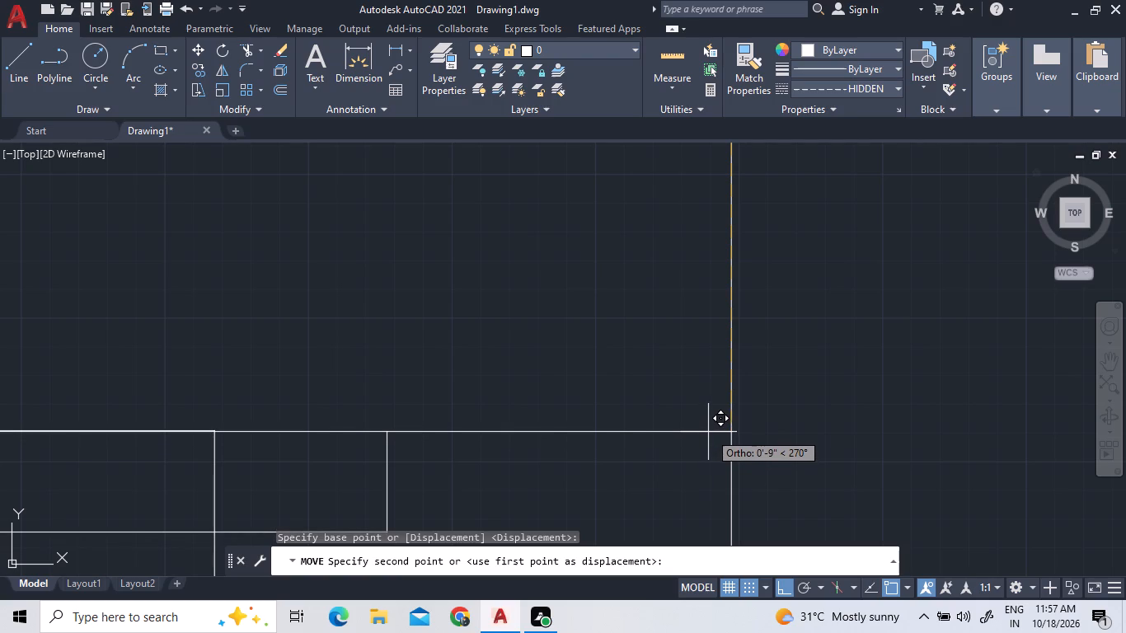
scroll(708, 432, up, 3)
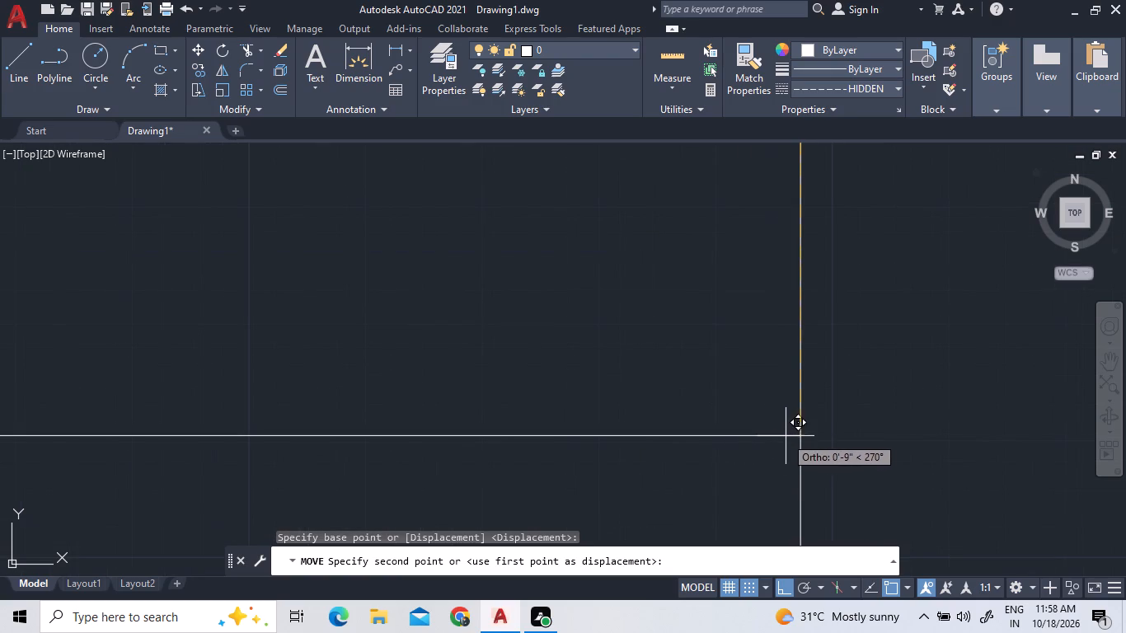
scroll(799, 406, down, 3)
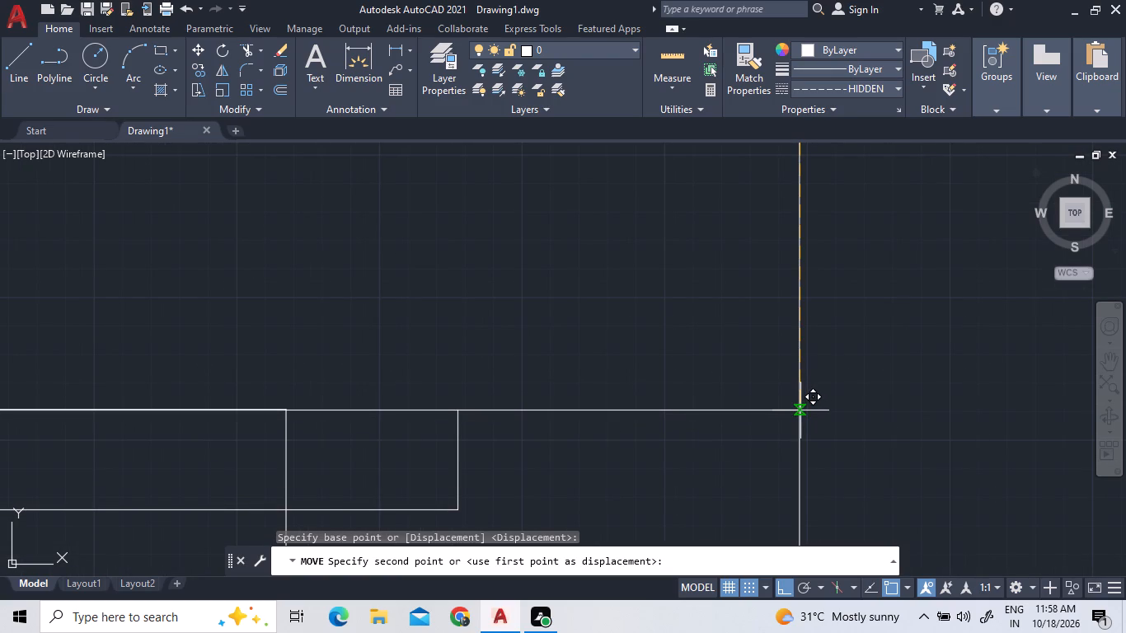
scroll(800, 410, up, 1)
click(800, 410)
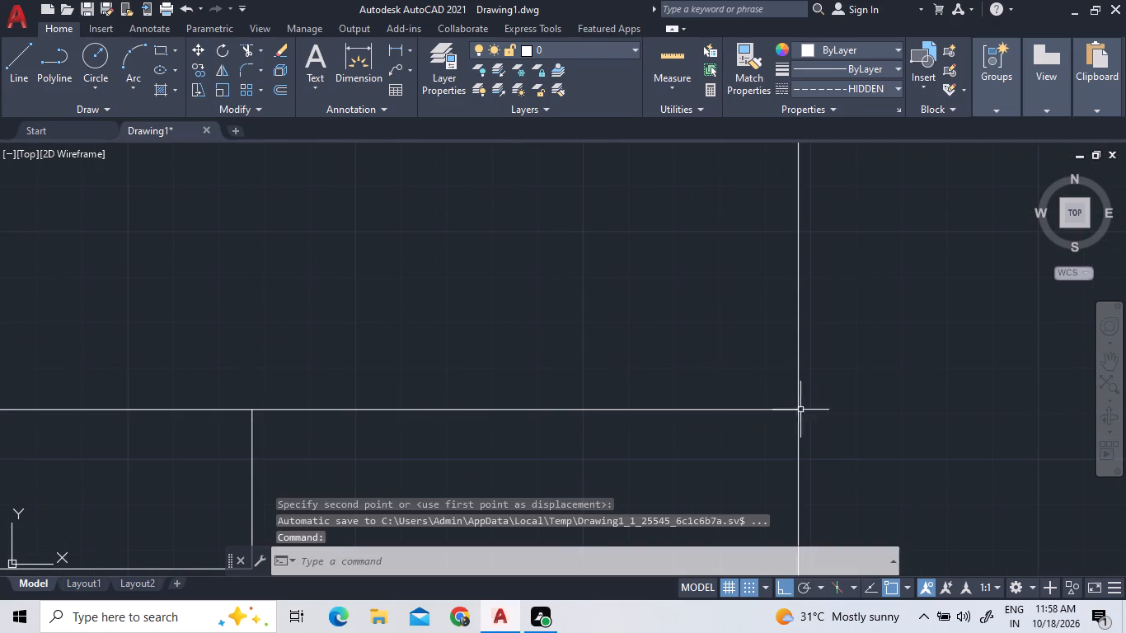
Shift the mirrored door slightly south so its leaf line meets the inner northeast corner of the southern large west room.
scroll(633, 381, down, 1)
click(514, 433)
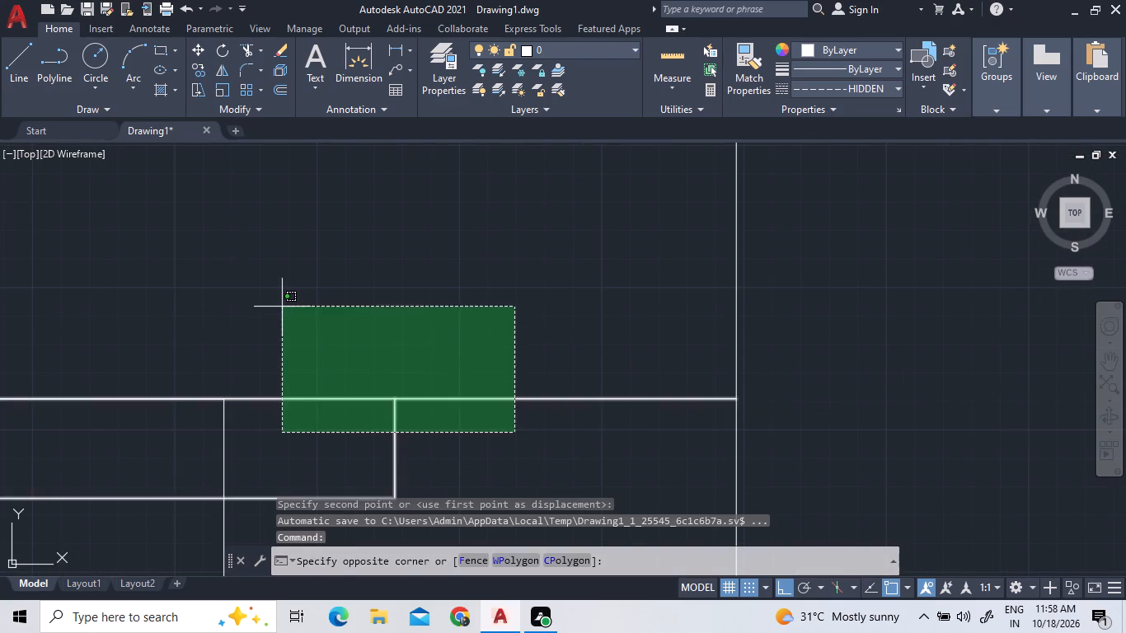
double_click(280, 305)
scroll(204, 373, up, 2)
scroll(227, 457, up, 4)
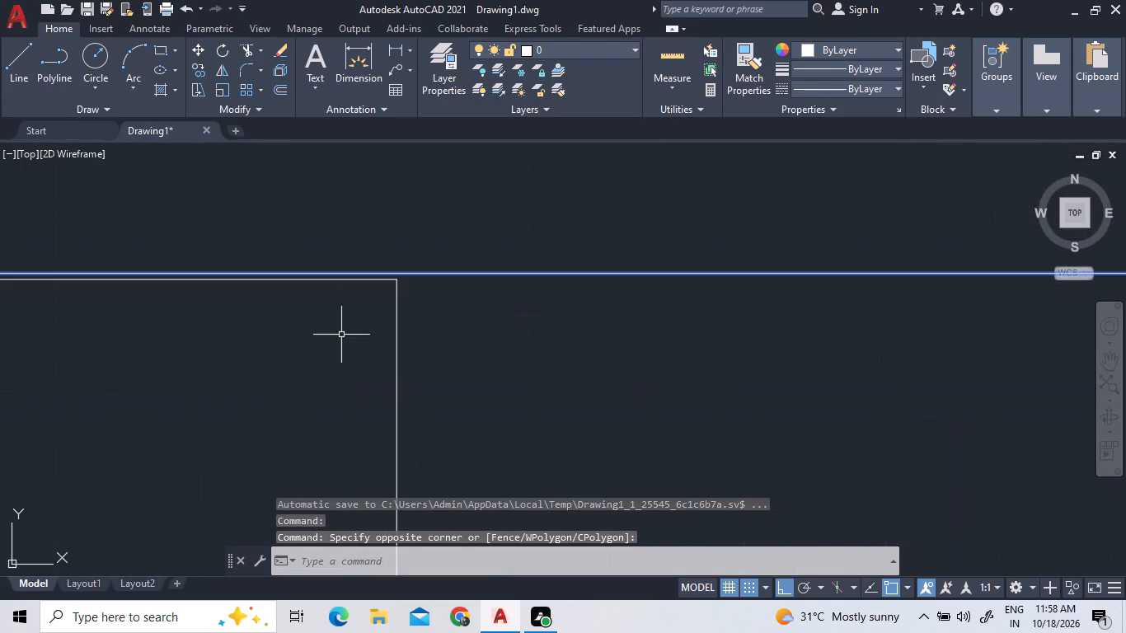
scroll(373, 300, up, 2)
right_click(462, 263)
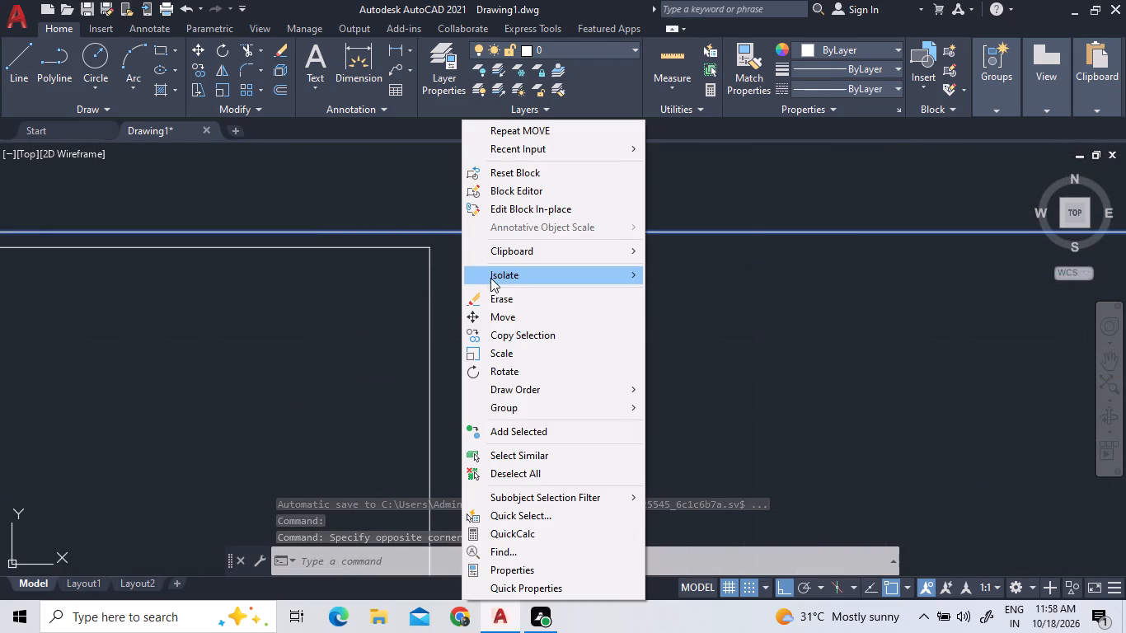
click(496, 313)
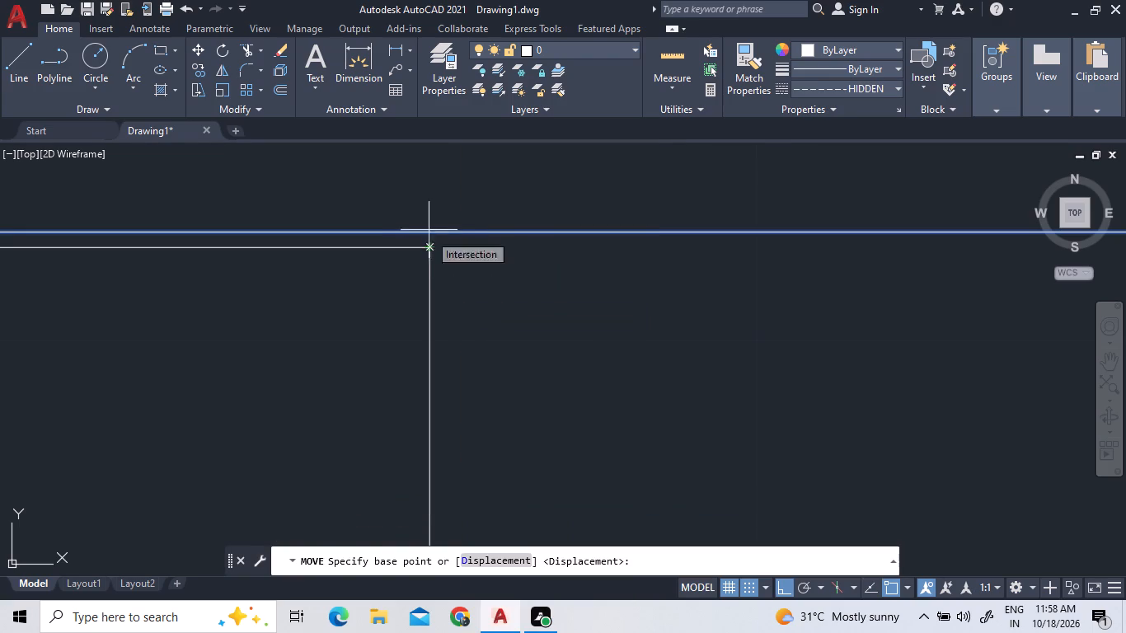
click(429, 230)
click(429, 246)
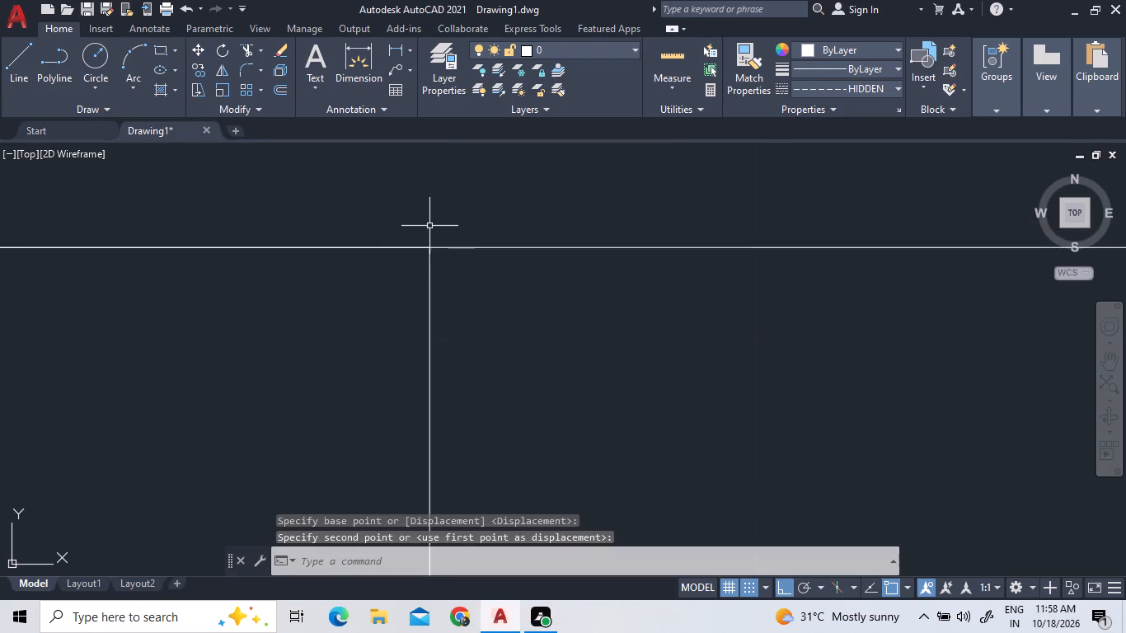
Trim both east wall face lines across the mirrored door's opening, including the short leftover piece crossing the door leaf.
scroll(429, 227, down, 8)
scroll(678, 211, down, 5)
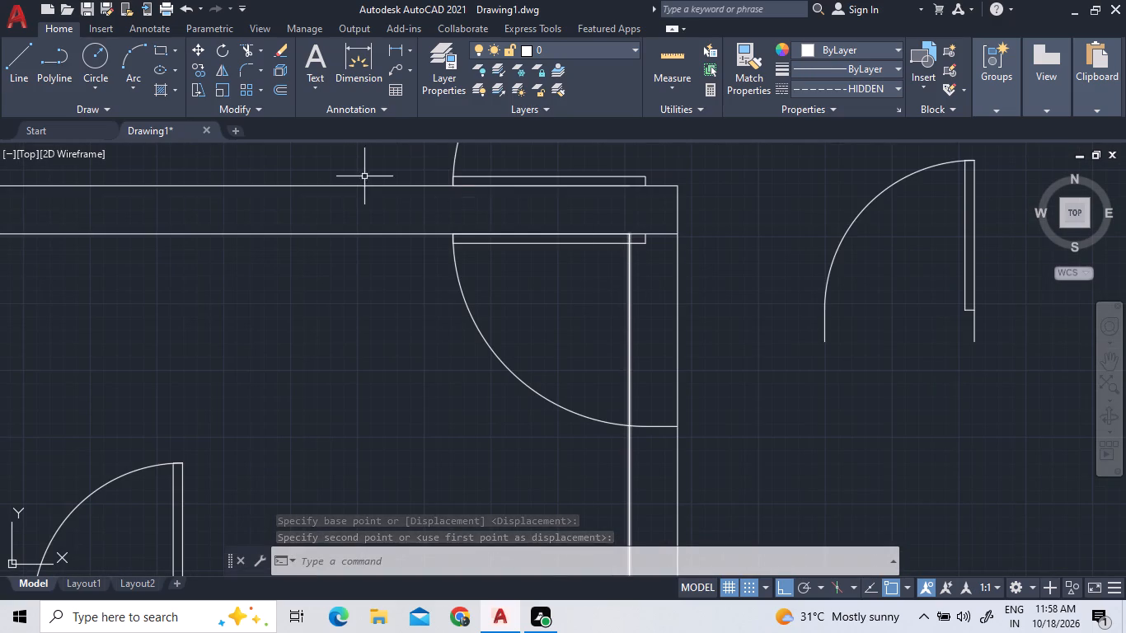
click(246, 57)
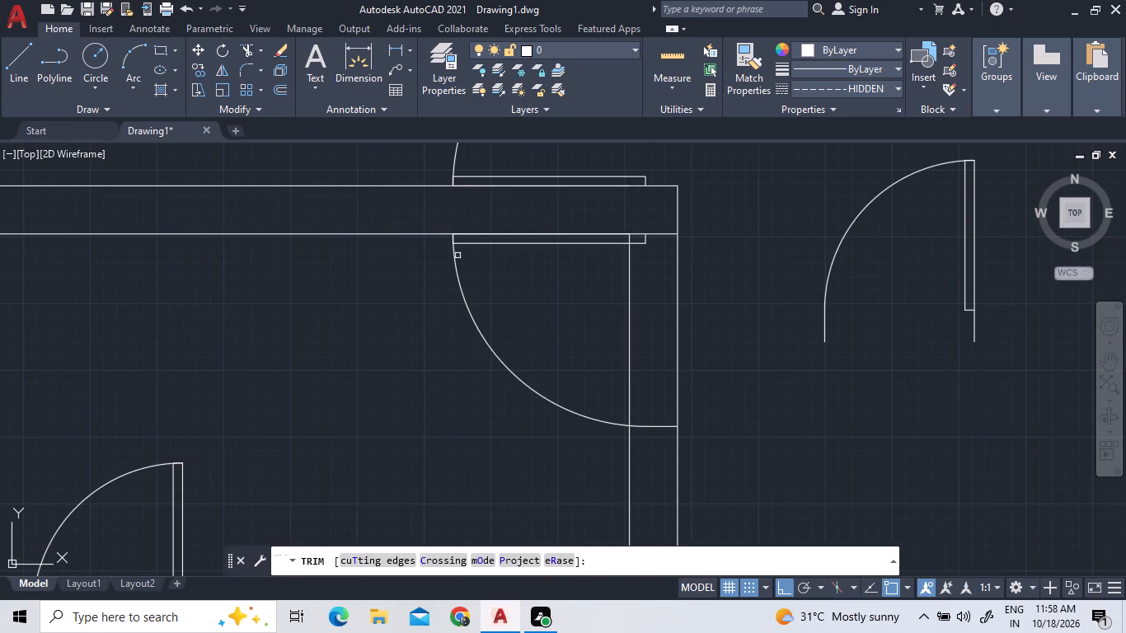
click(721, 370)
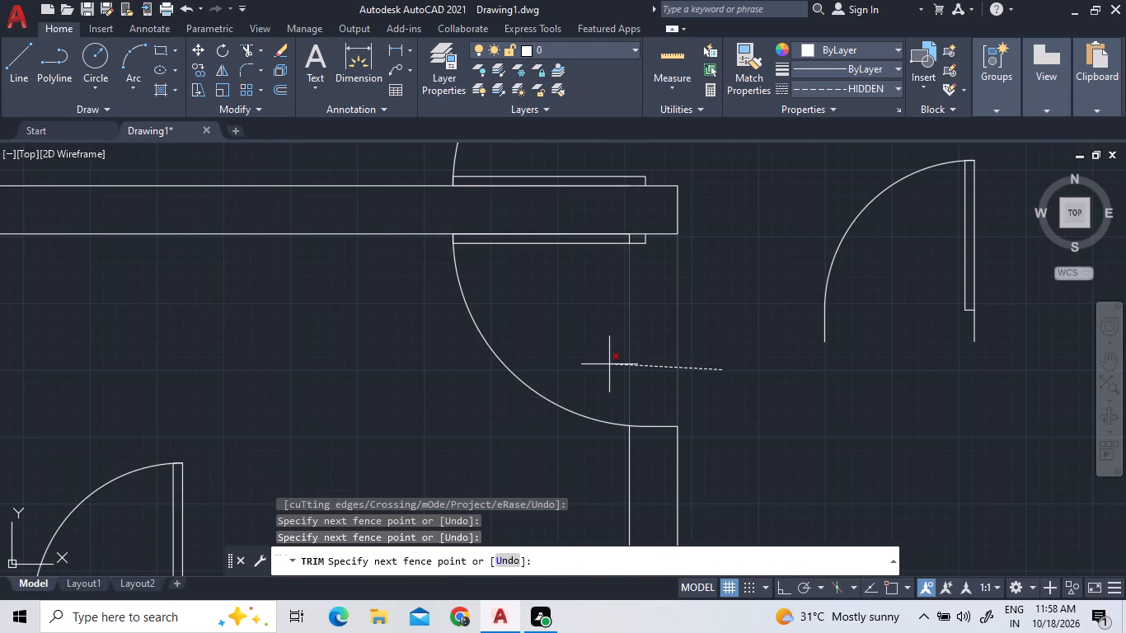
click(608, 364)
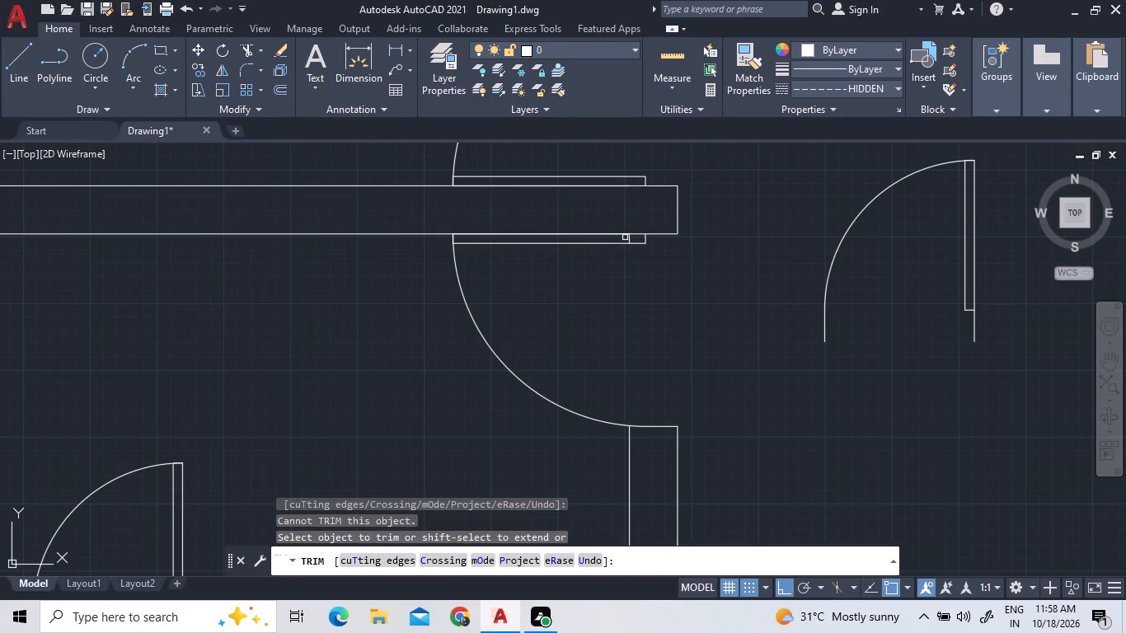
double_click(629, 237)
right_click(621, 327)
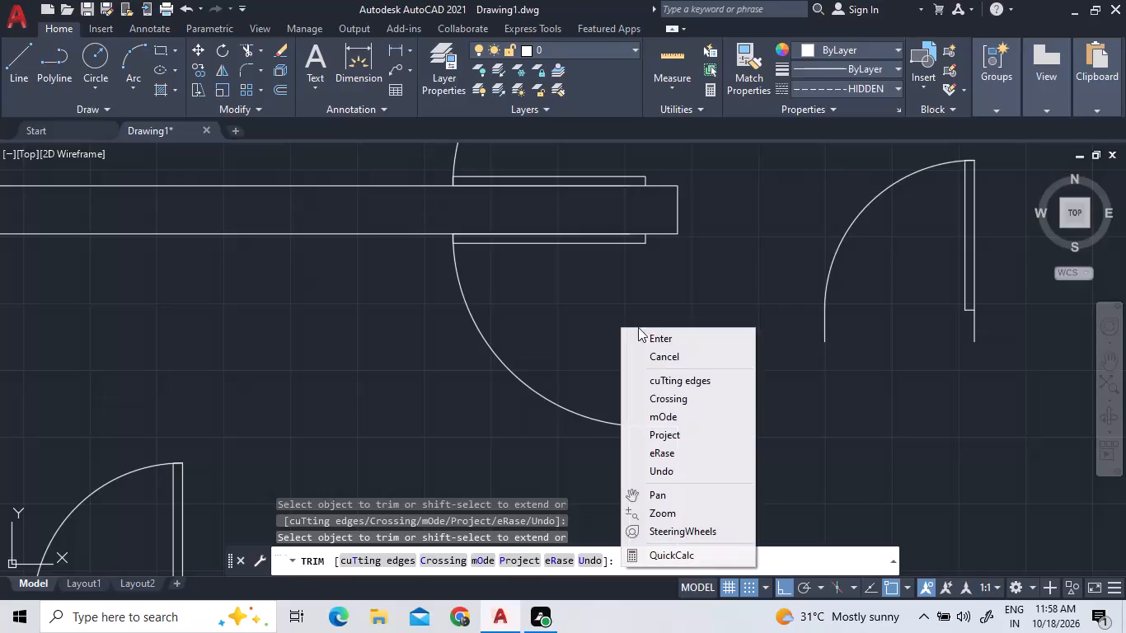
click(648, 329)
click(649, 338)
Quick-measure the loose door in the open area east of the two mirrored doors.
scroll(636, 331, down, 5)
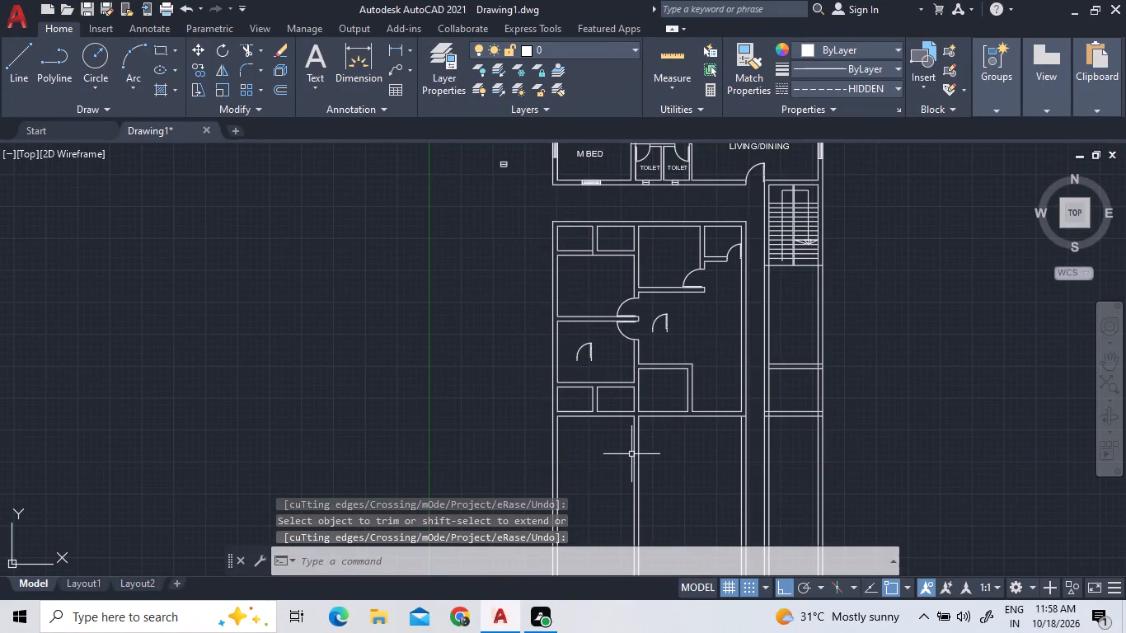
scroll(667, 300, up, 1)
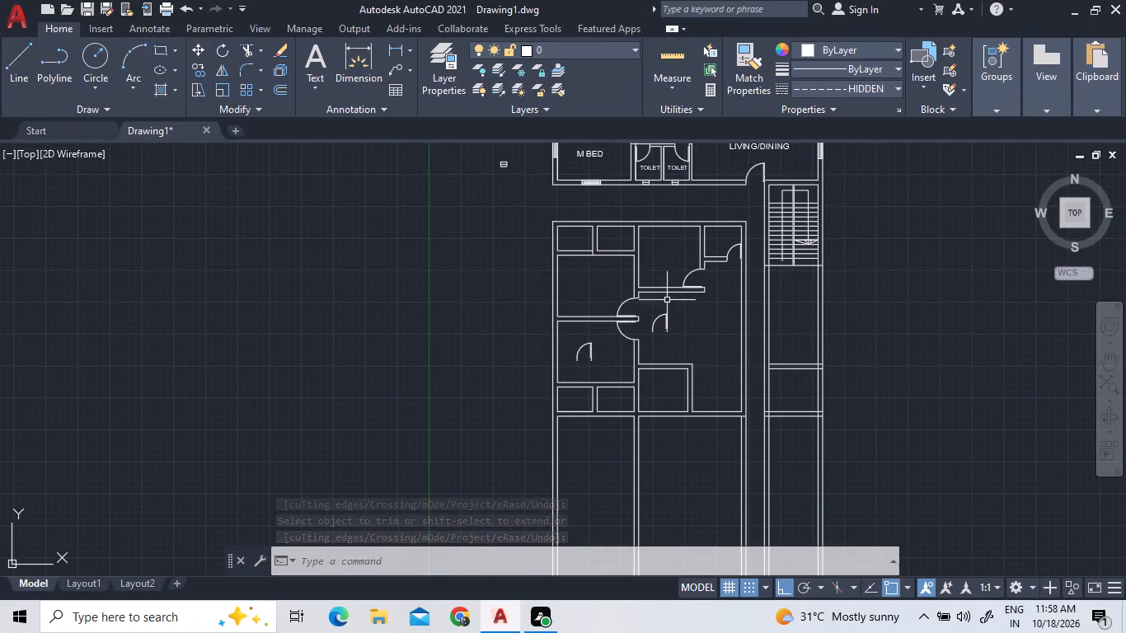
scroll(667, 300, up, 1)
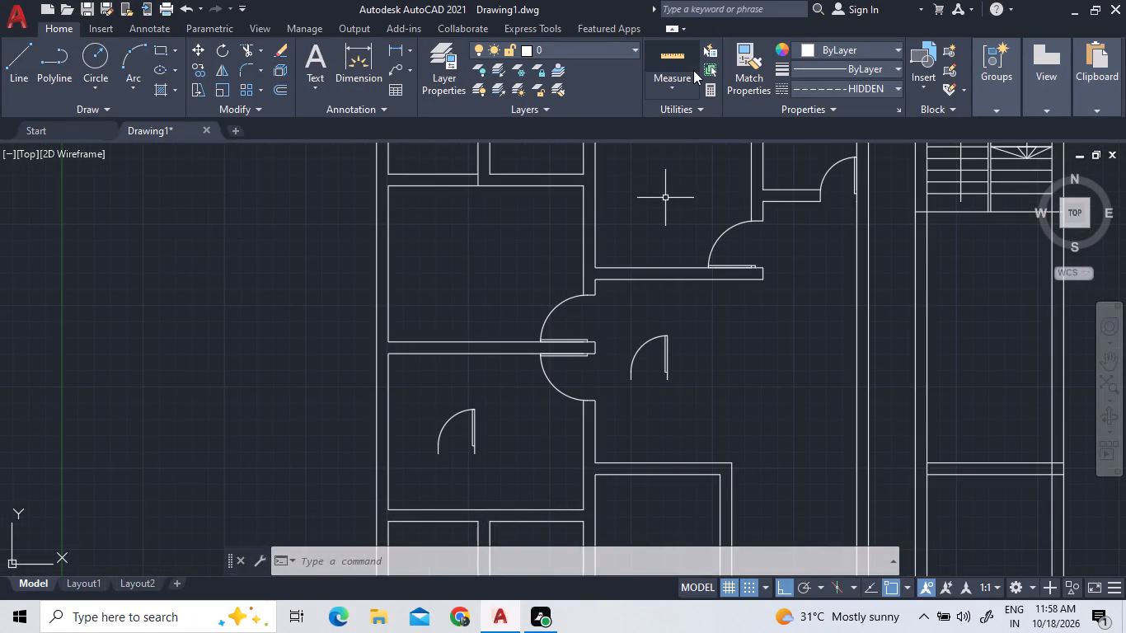
click(688, 66)
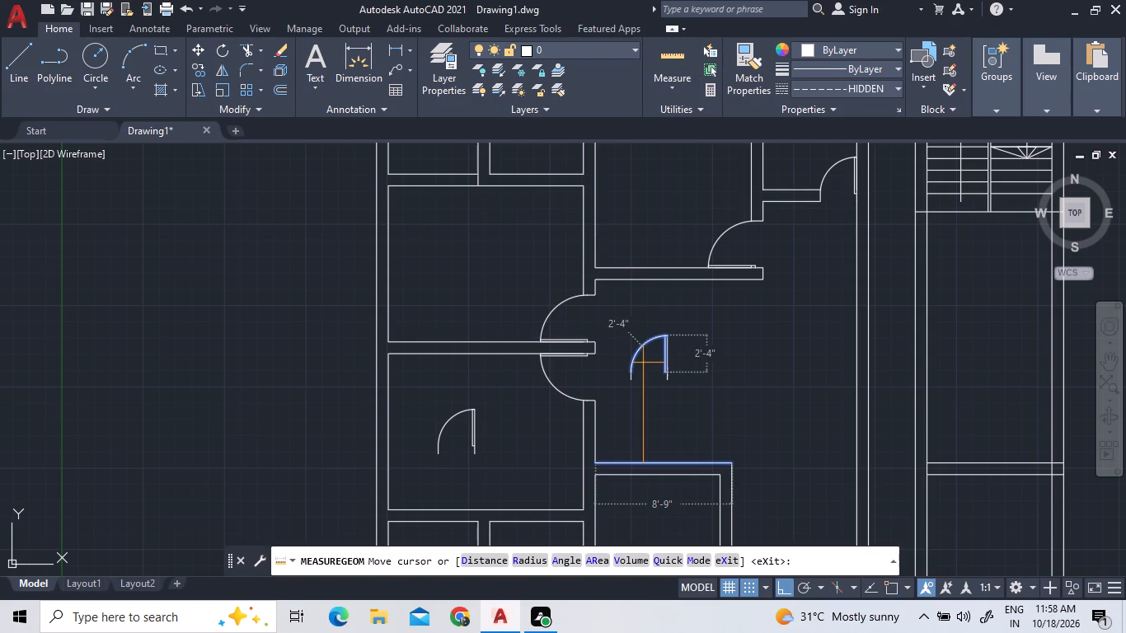
right_click(642, 362)
click(702, 57)
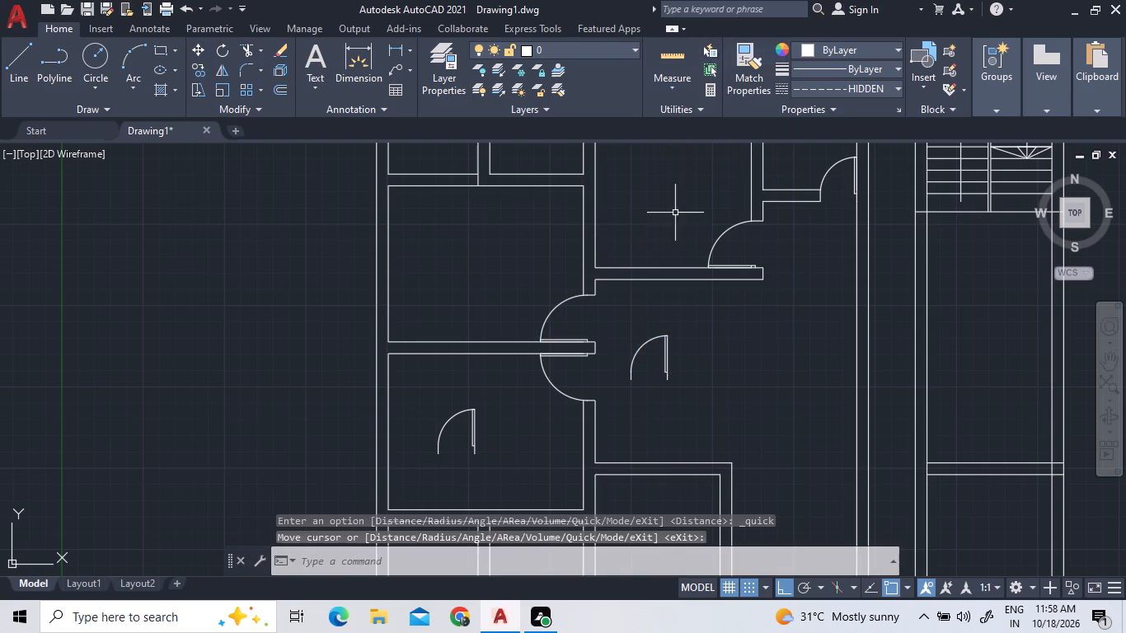
Stretch the loose door east of the mirrored doors to a wider size and flip it so it swings south.
click(668, 363)
double_click(627, 374)
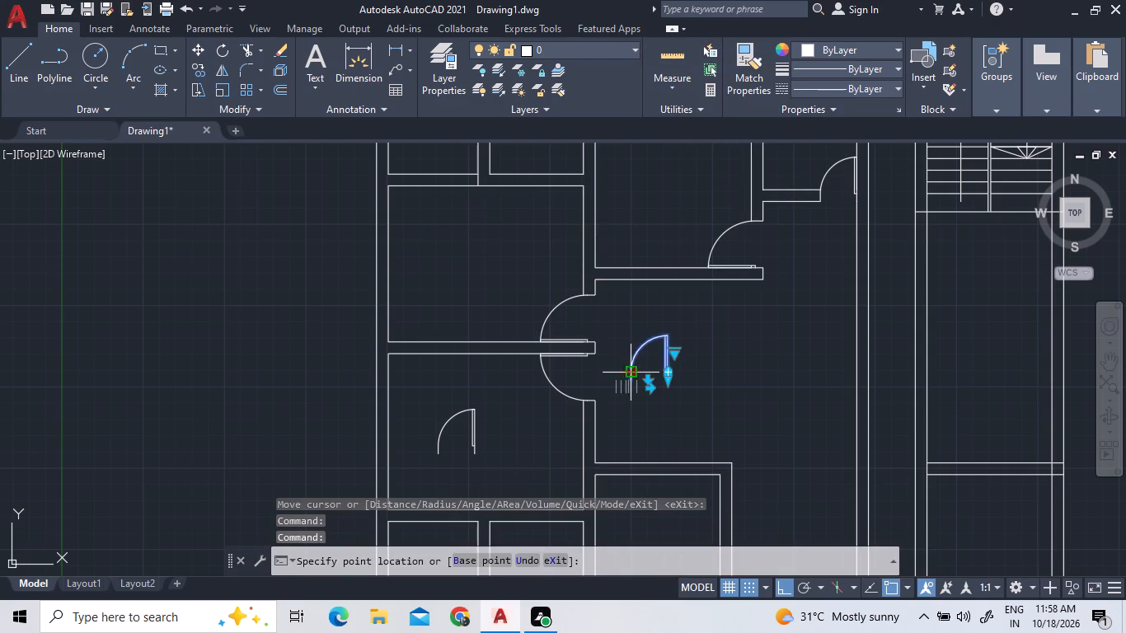
scroll(621, 376, up, 2)
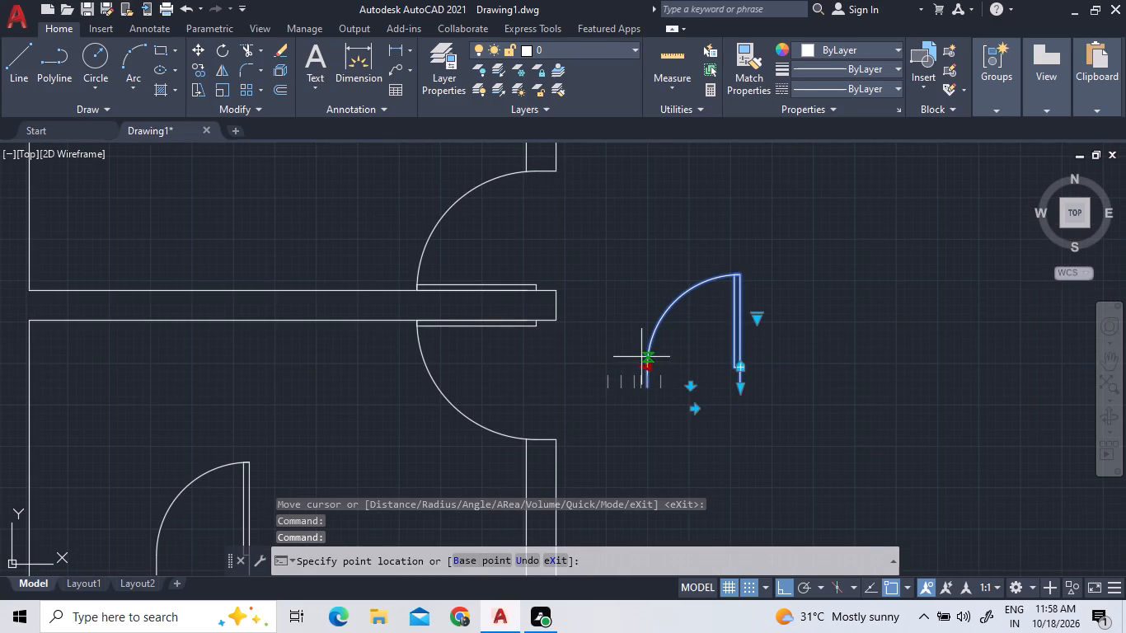
click(632, 359)
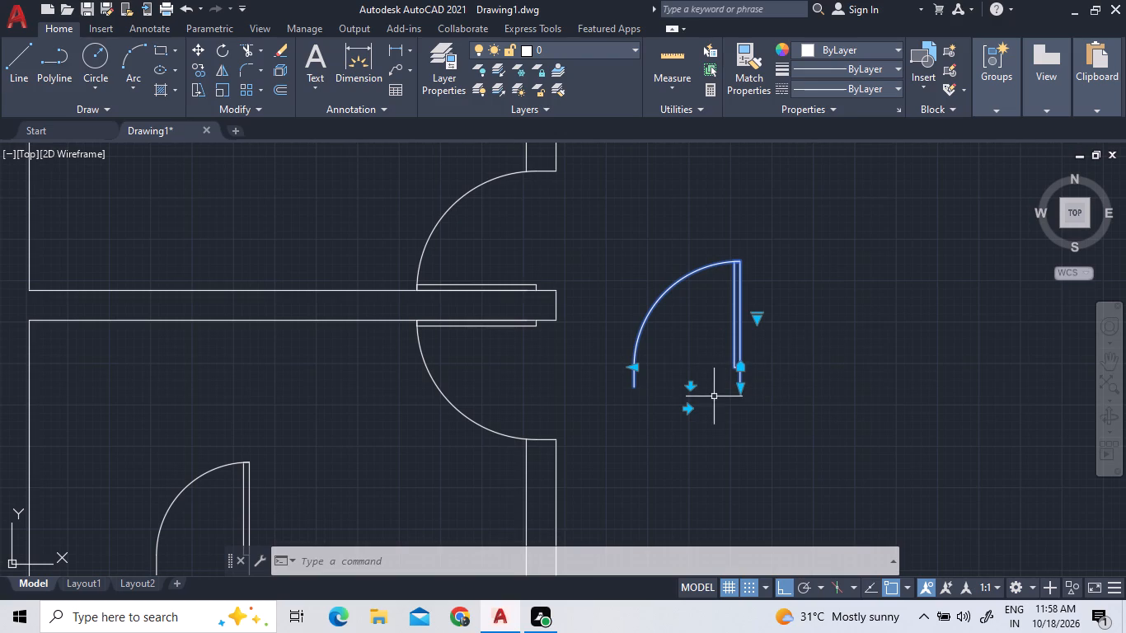
click(691, 383)
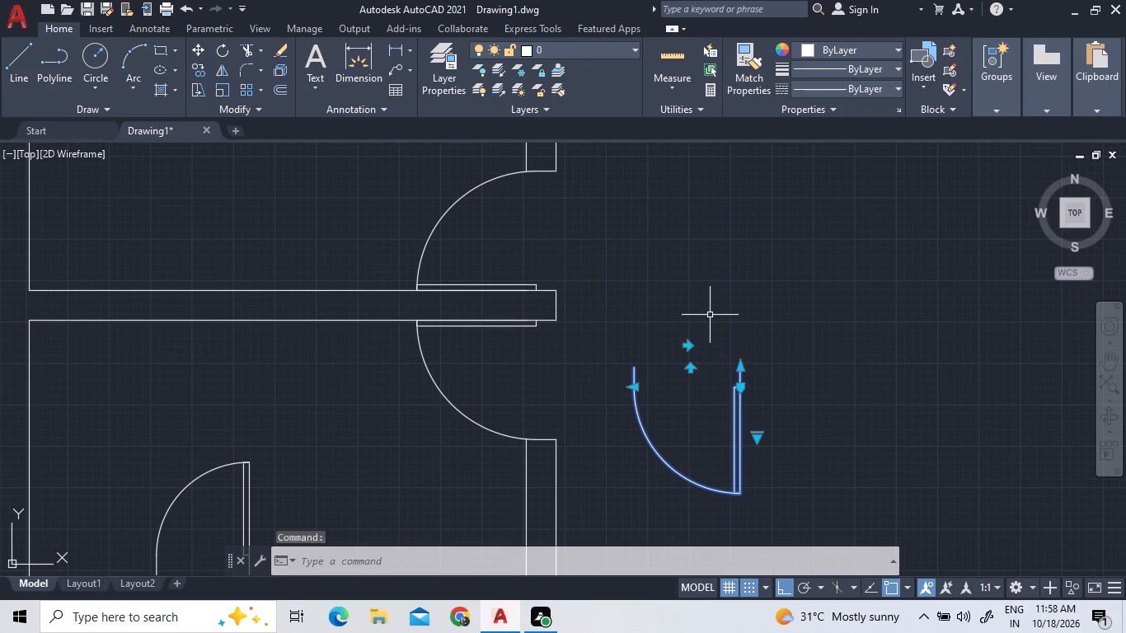
Move the widened door straight south from its hinge-side jamb end onto the north face of the small southern room's north wall.
right_click(710, 315)
click(723, 325)
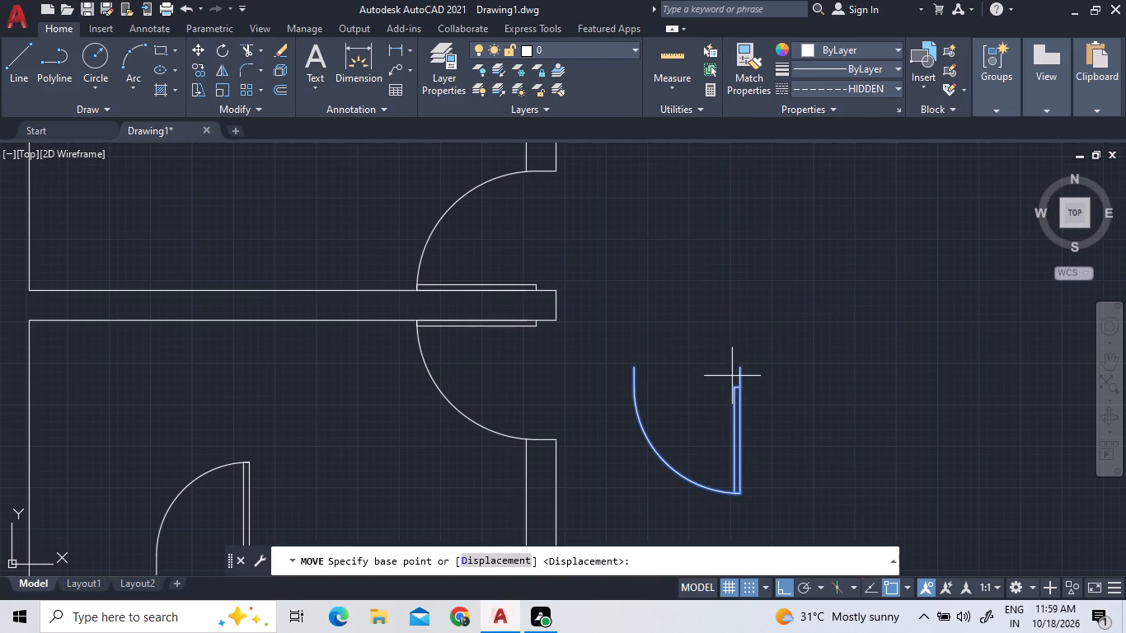
click(744, 366)
scroll(791, 323, down, 4)
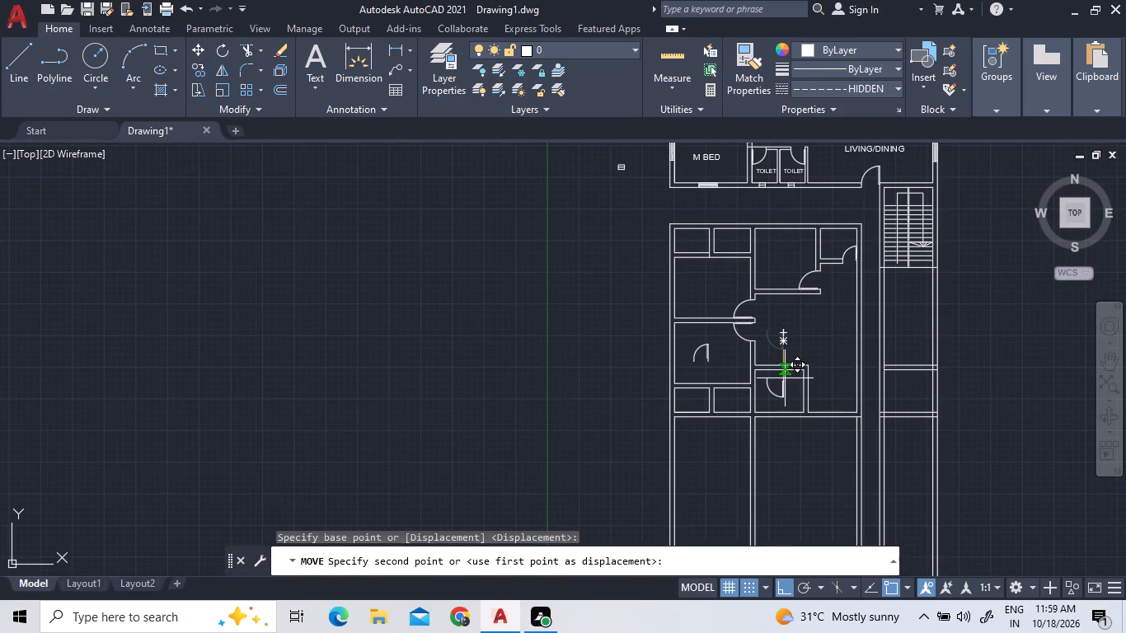
scroll(811, 371, up, 5)
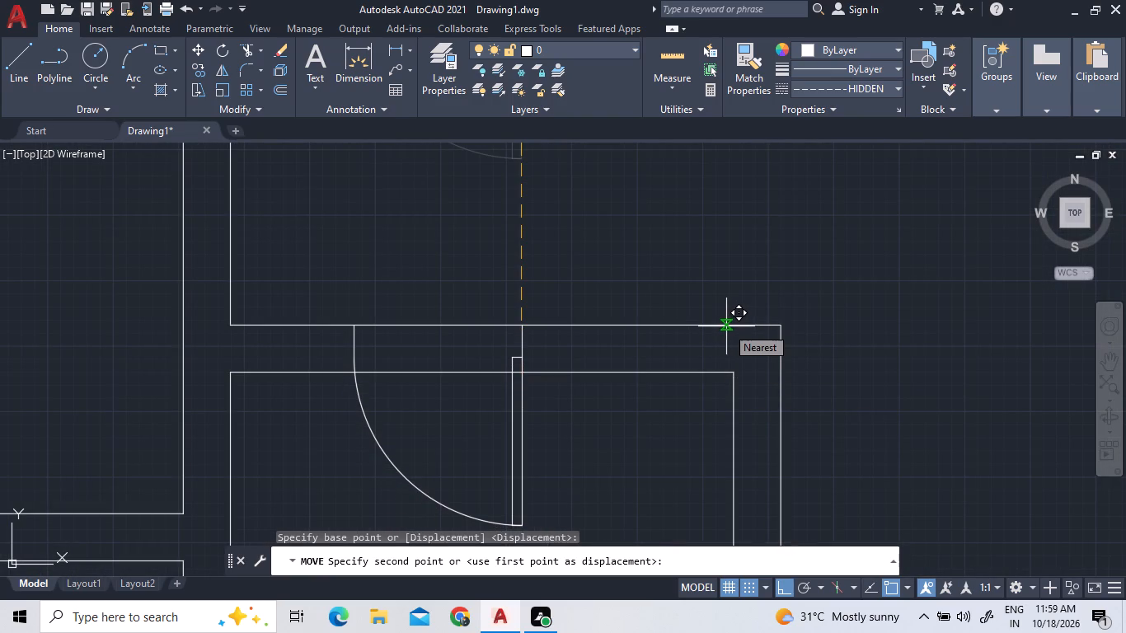
click(726, 326)
Shift the door about 1" east along the wall's north face, towards the small room's inner east wall line.
scroll(735, 331, up, 2)
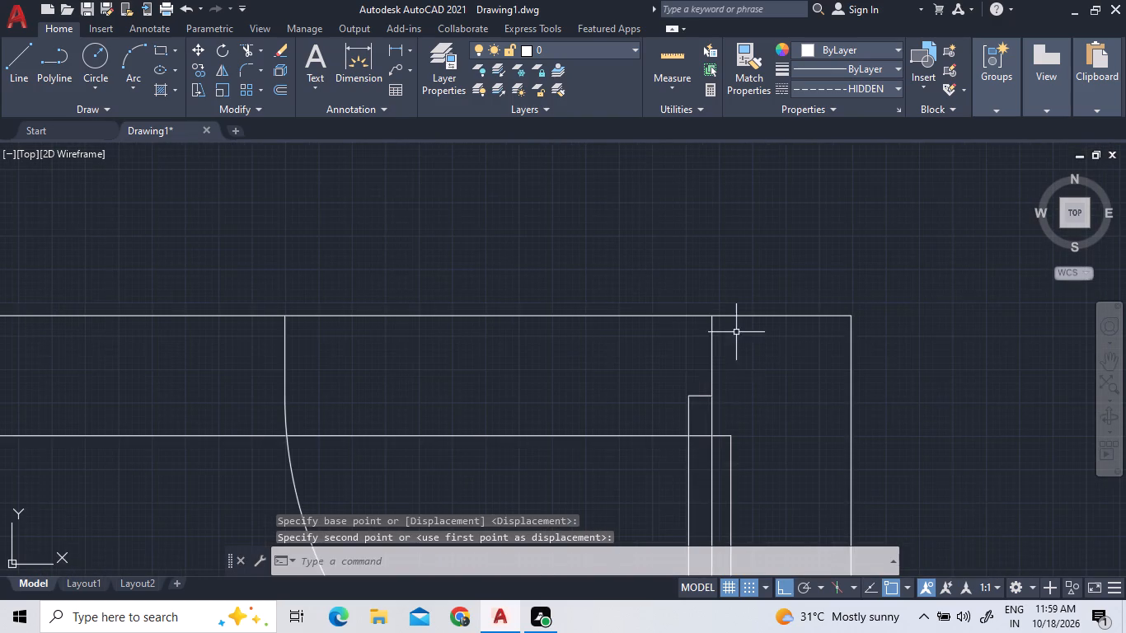
click(734, 410)
double_click(628, 374)
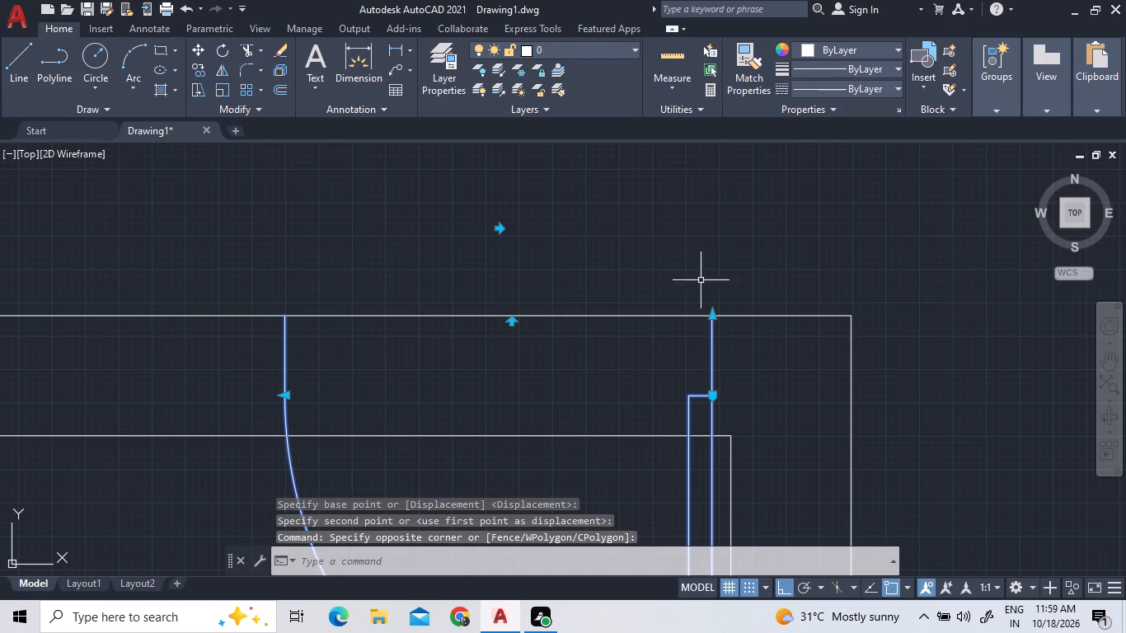
right_click(694, 265)
click(715, 313)
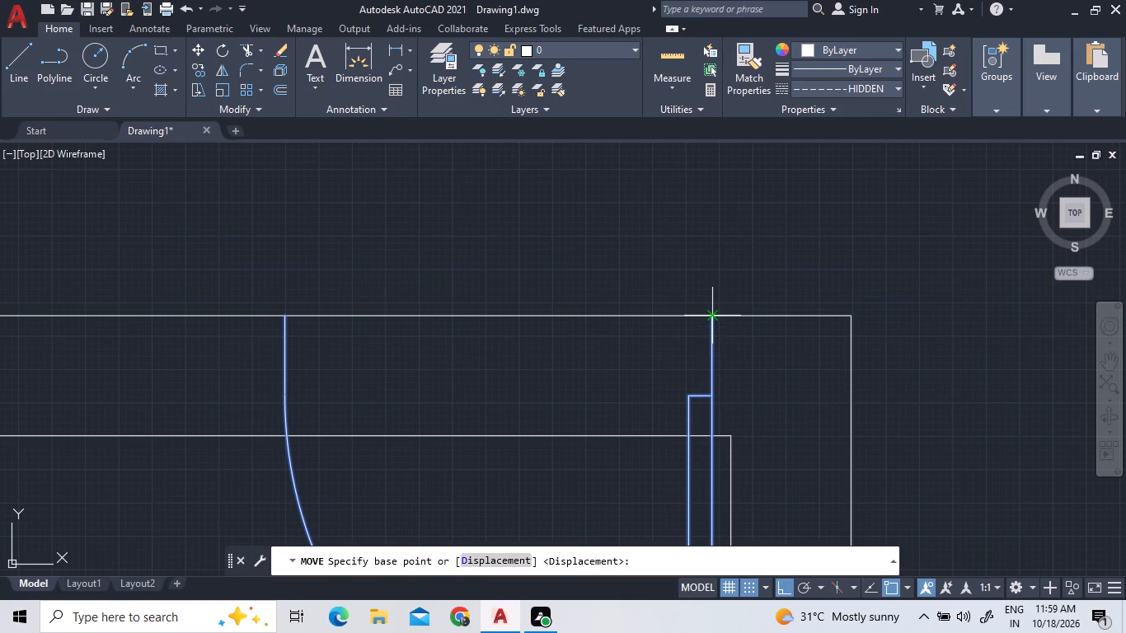
double_click(715, 313)
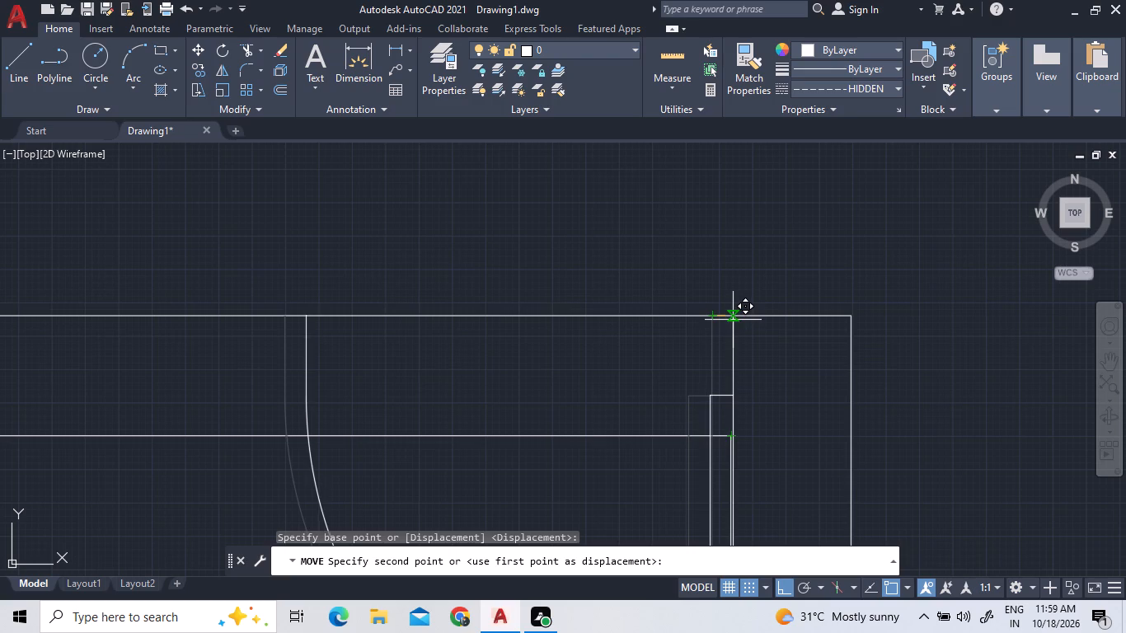
scroll(729, 319, up, 2)
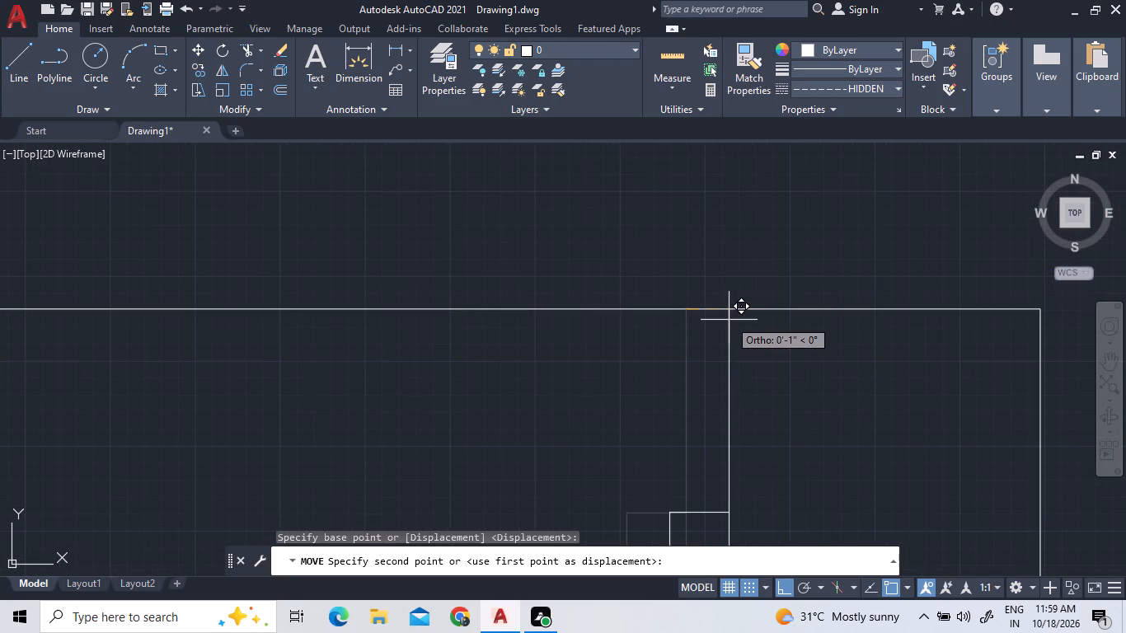
scroll(729, 320, down, 2)
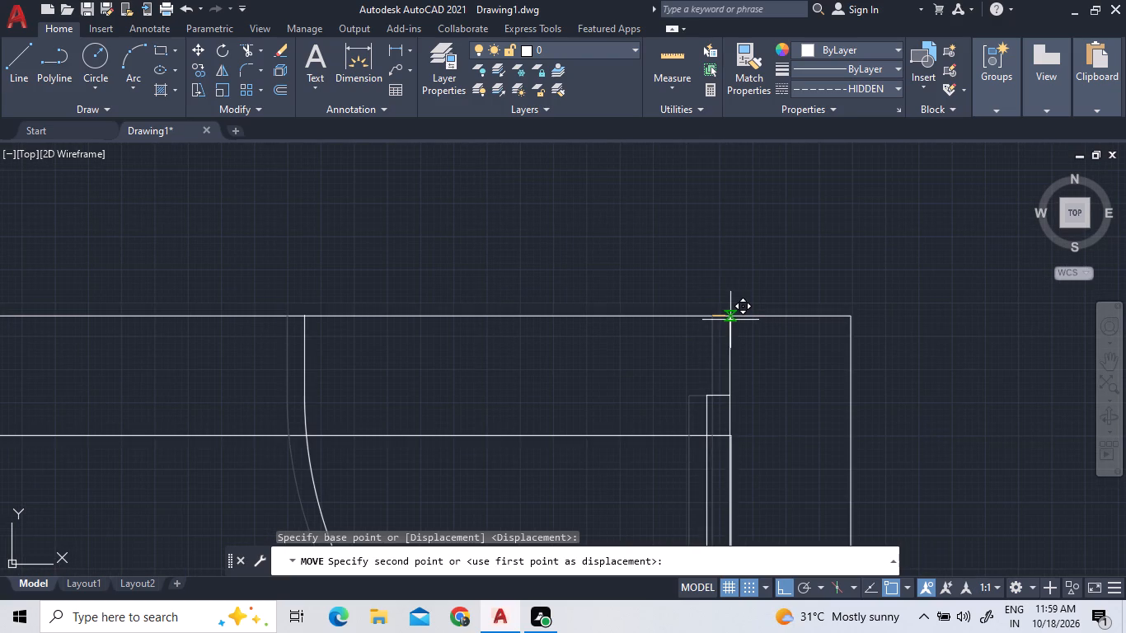
double_click(731, 320)
Fine-move the door slightly east so its hinge line meets the inner northeast corner of the small southern room exactly.
scroll(724, 455, up, 3)
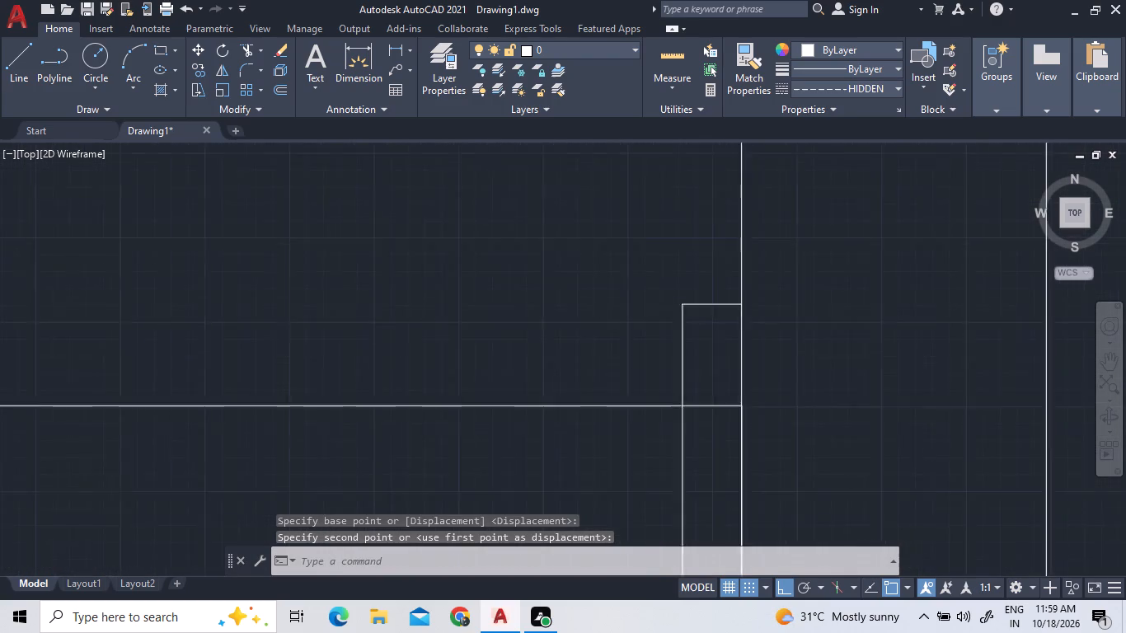
scroll(732, 420, up, 3)
click(818, 234)
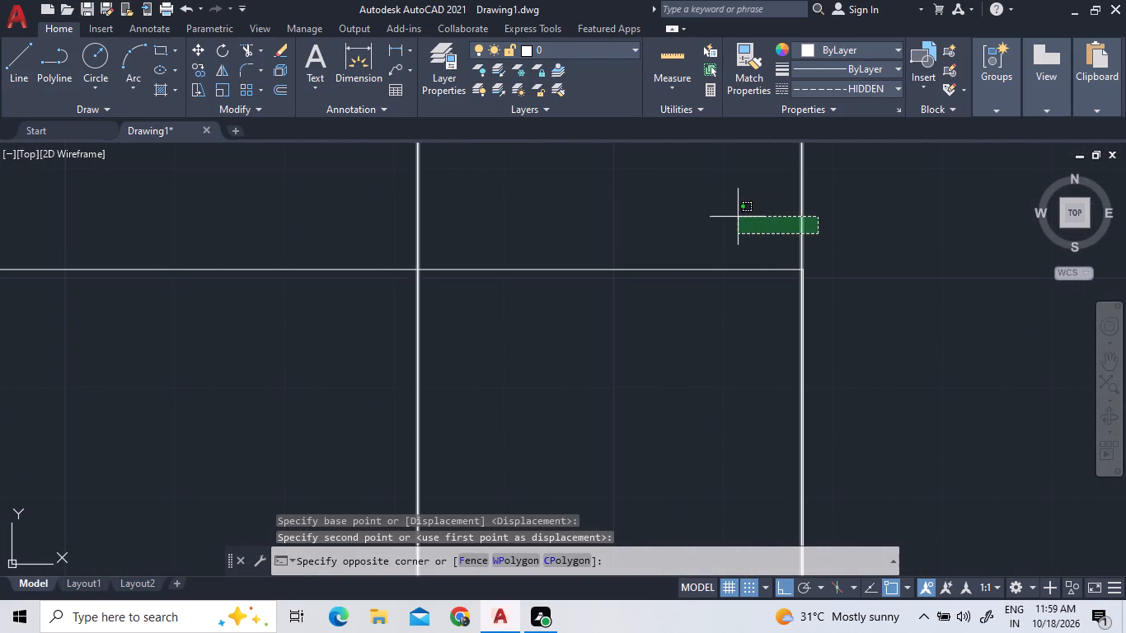
double_click(737, 217)
scroll(816, 260, up, 6)
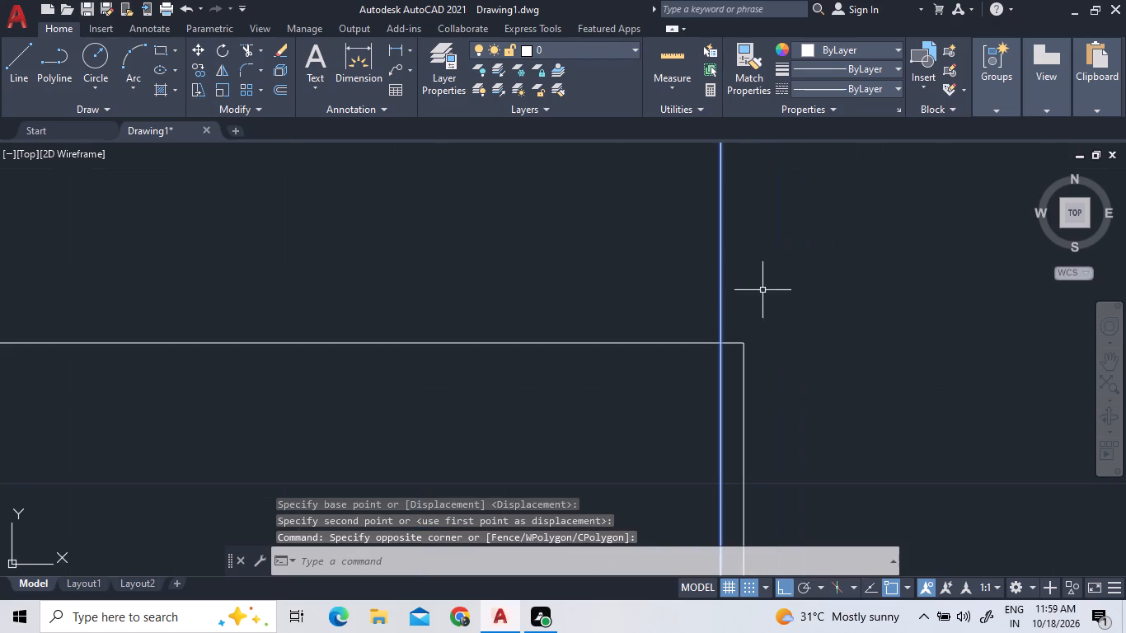
right_click(761, 295)
click(779, 312)
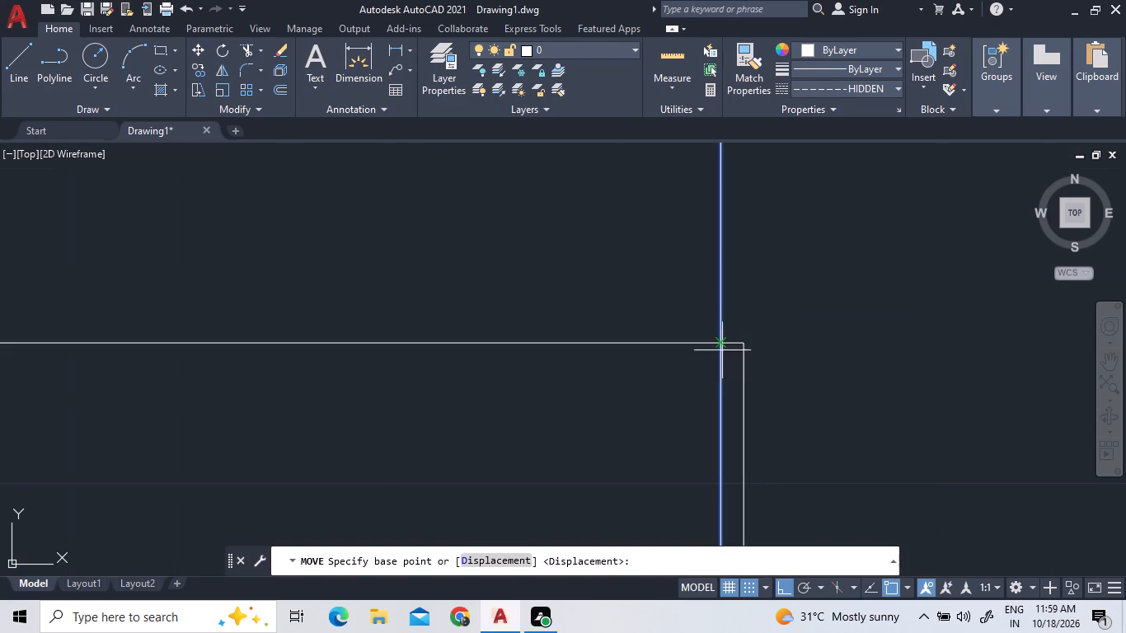
click(720, 342)
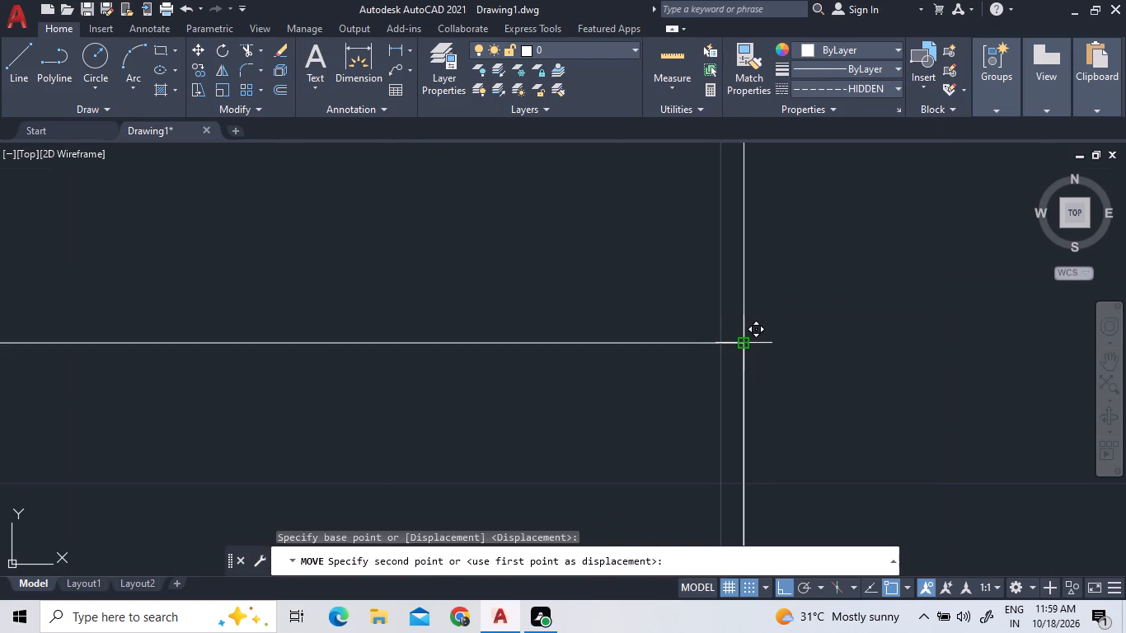
click(740, 342)
scroll(726, 406, down, 14)
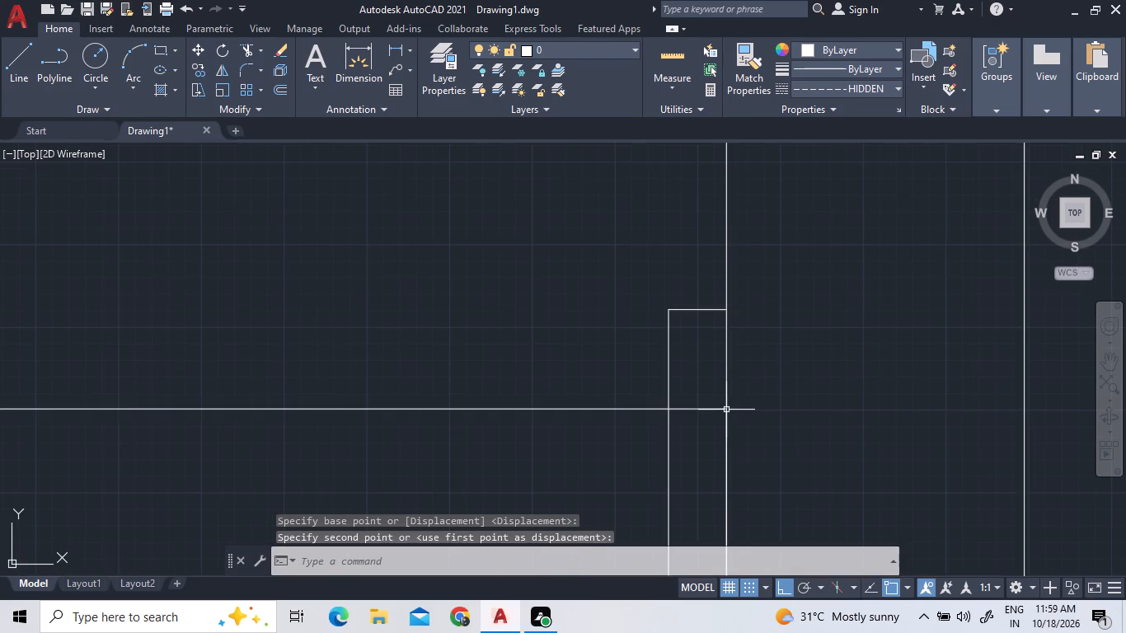
scroll(726, 410, down, 2)
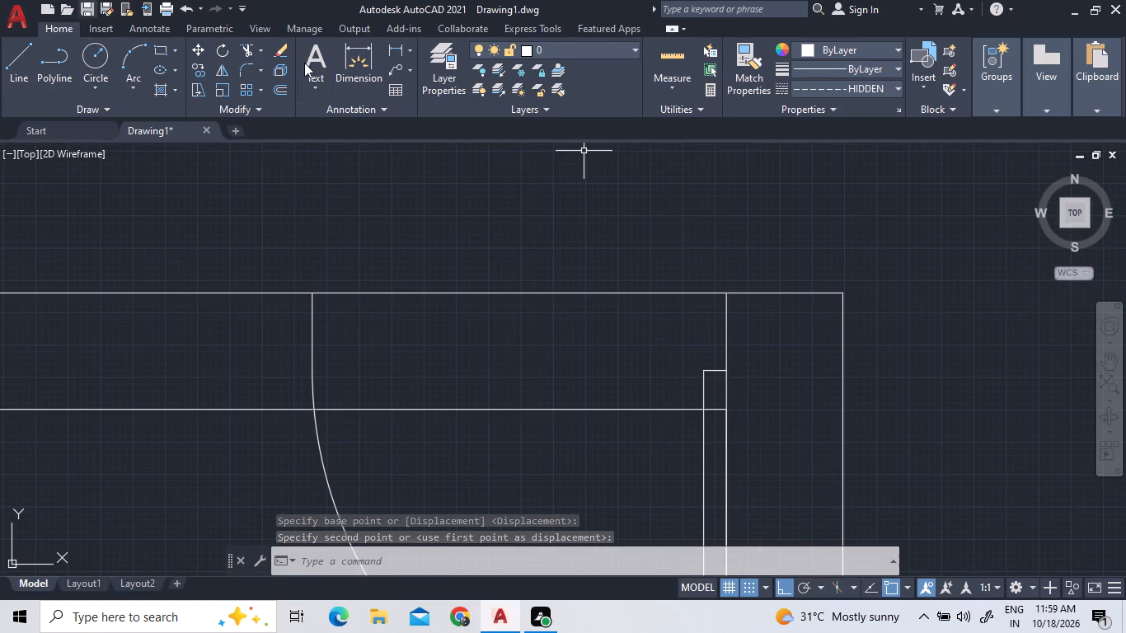
Trim both north wall face lines across the small room's door opening, including the short leftover piece crossing the door leaf.
click(245, 49)
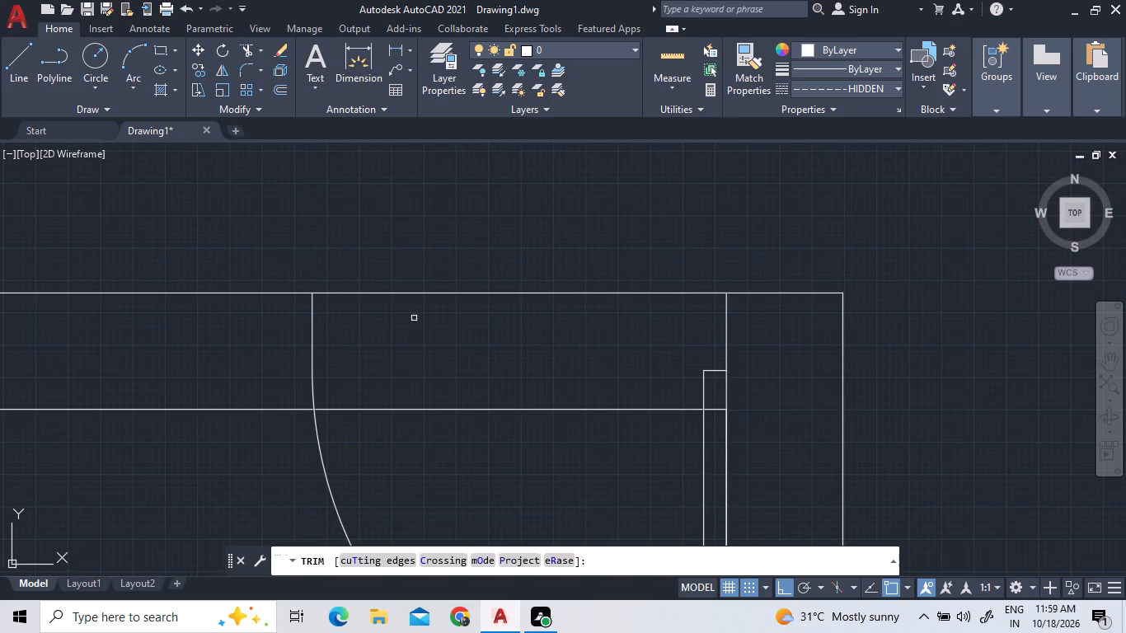
click(478, 292)
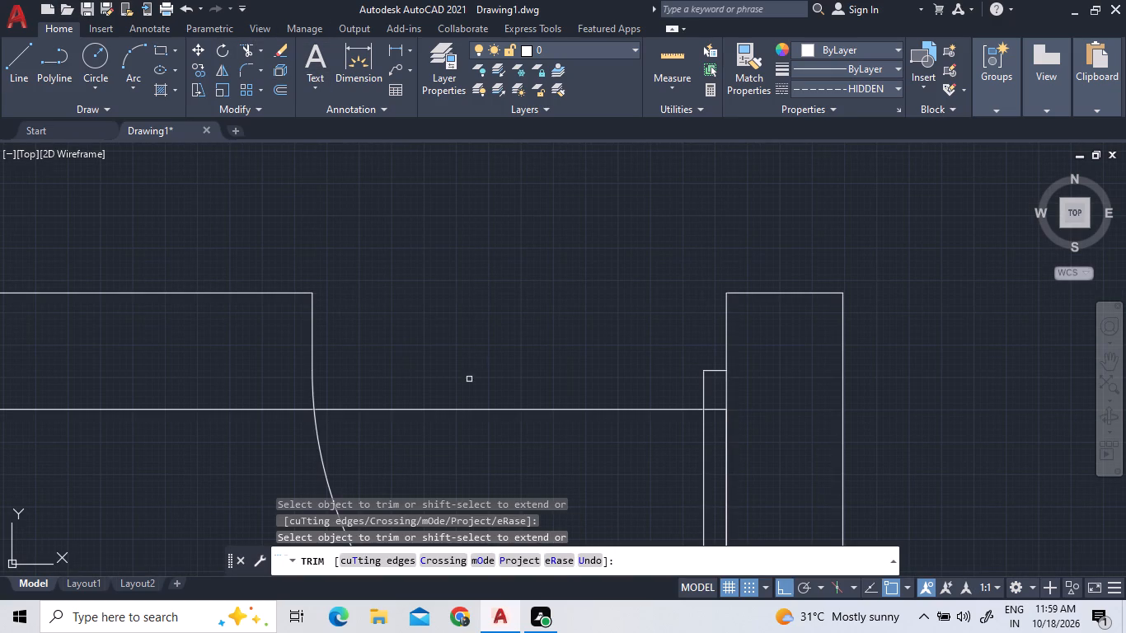
click(459, 411)
scroll(558, 331, down, 3)
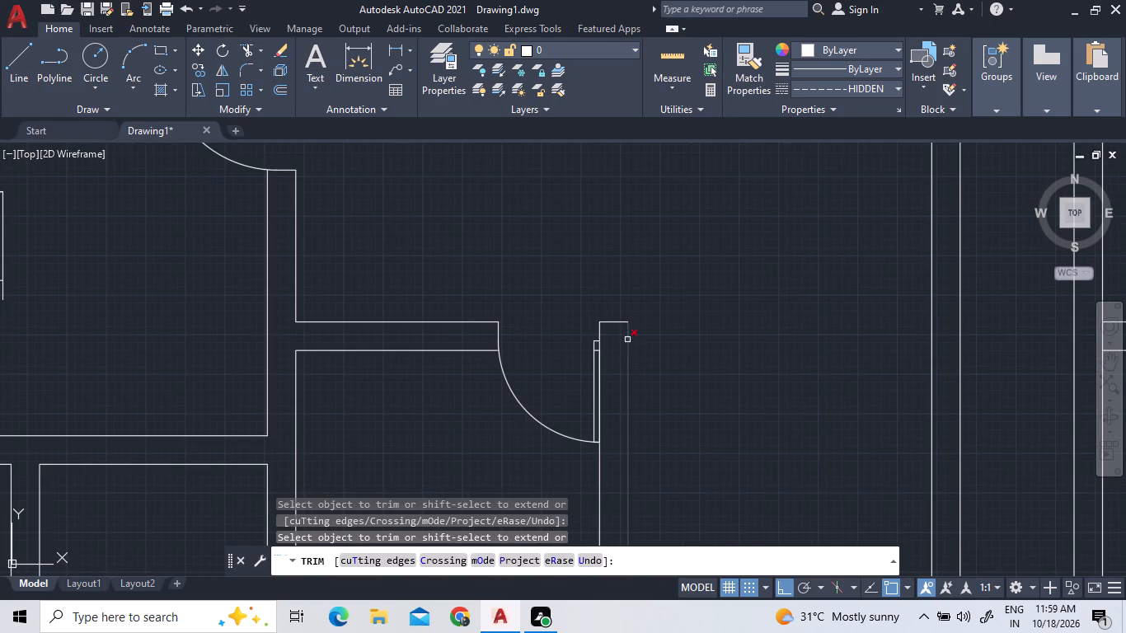
scroll(610, 349, up, 6)
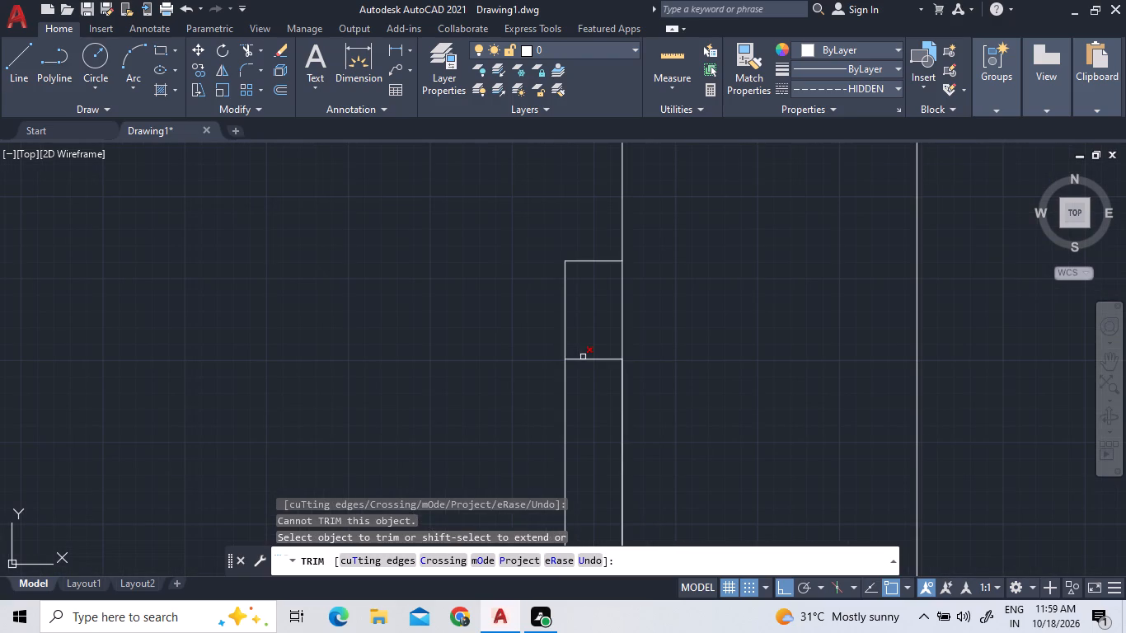
click(584, 357)
right_click(688, 331)
click(701, 336)
scroll(712, 331, down, 7)
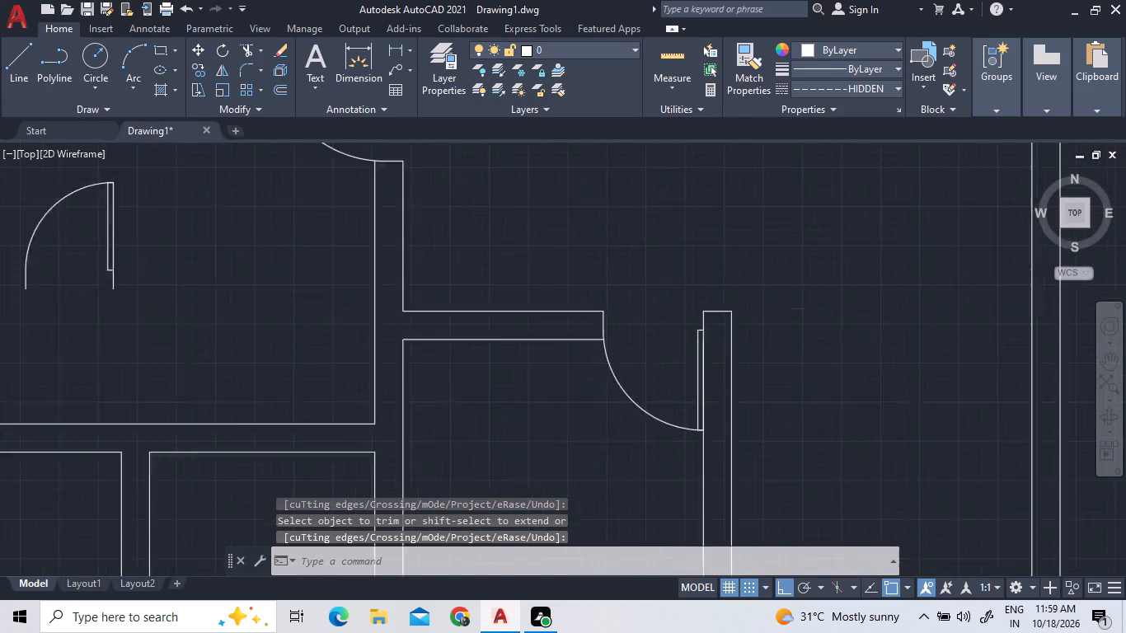
scroll(642, 120, down, 2)
scroll(631, 248, down, 4)
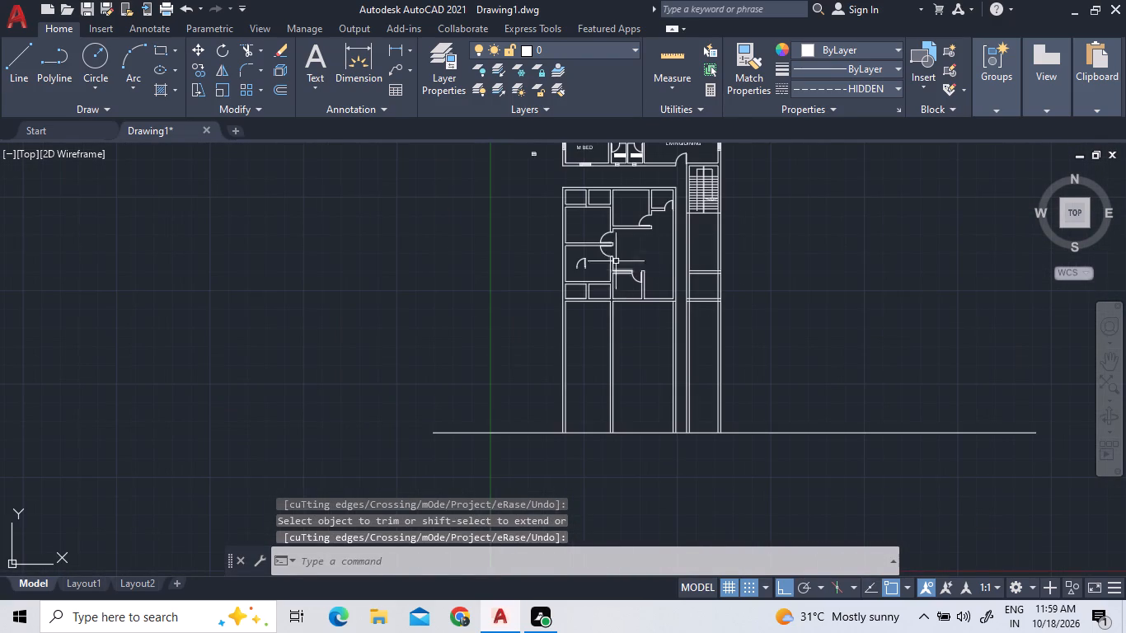
Keep the loose door in the southern large west room at its width and flip it to swing south with its hinge on the west.
scroll(602, 252, up, 1)
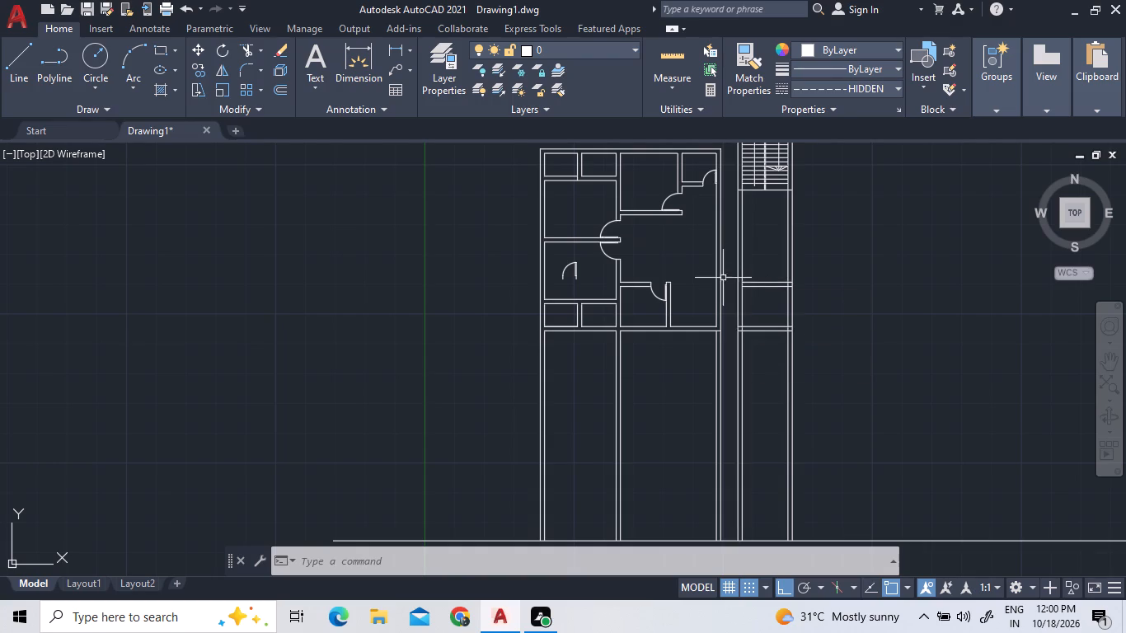
scroll(723, 278, up, 2)
scroll(719, 276, down, 1)
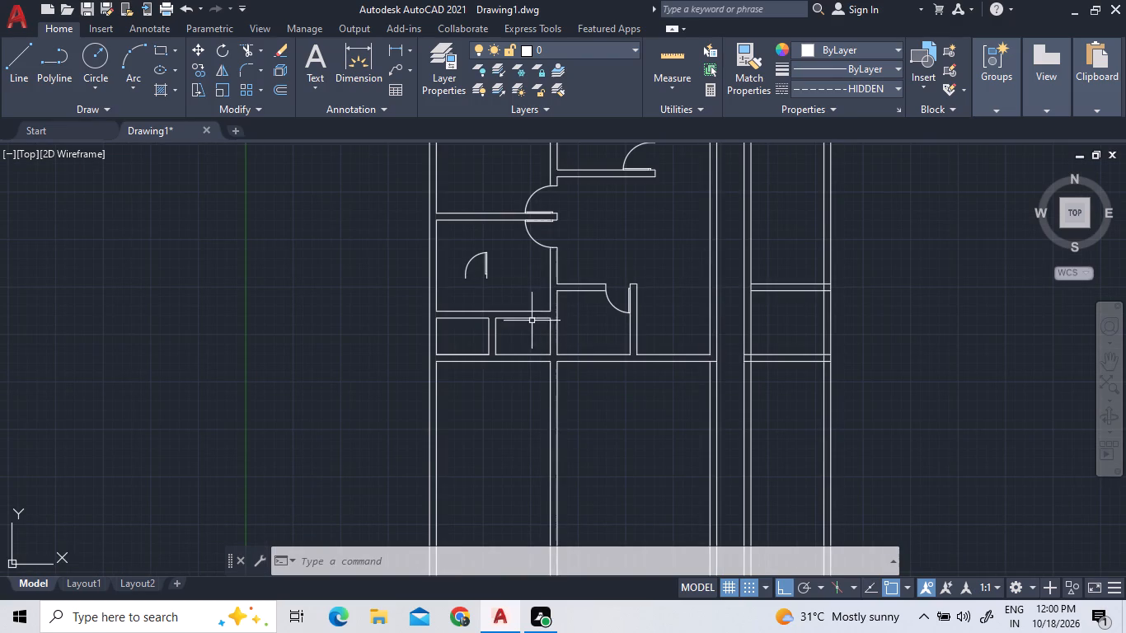
click(467, 267)
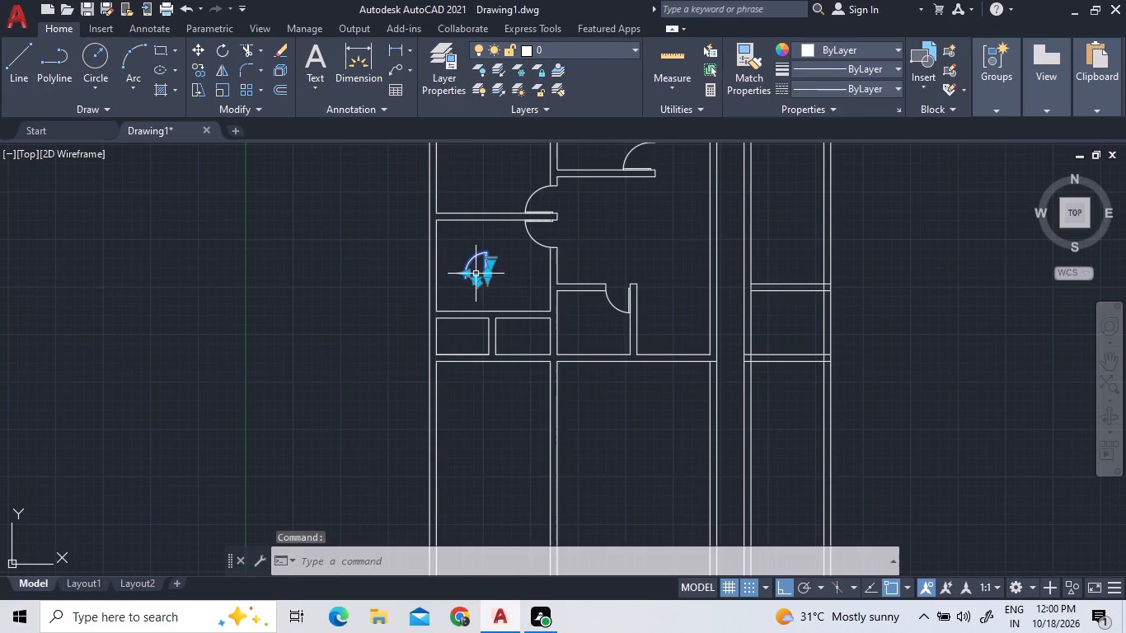
scroll(476, 274, up, 3)
double_click(430, 274)
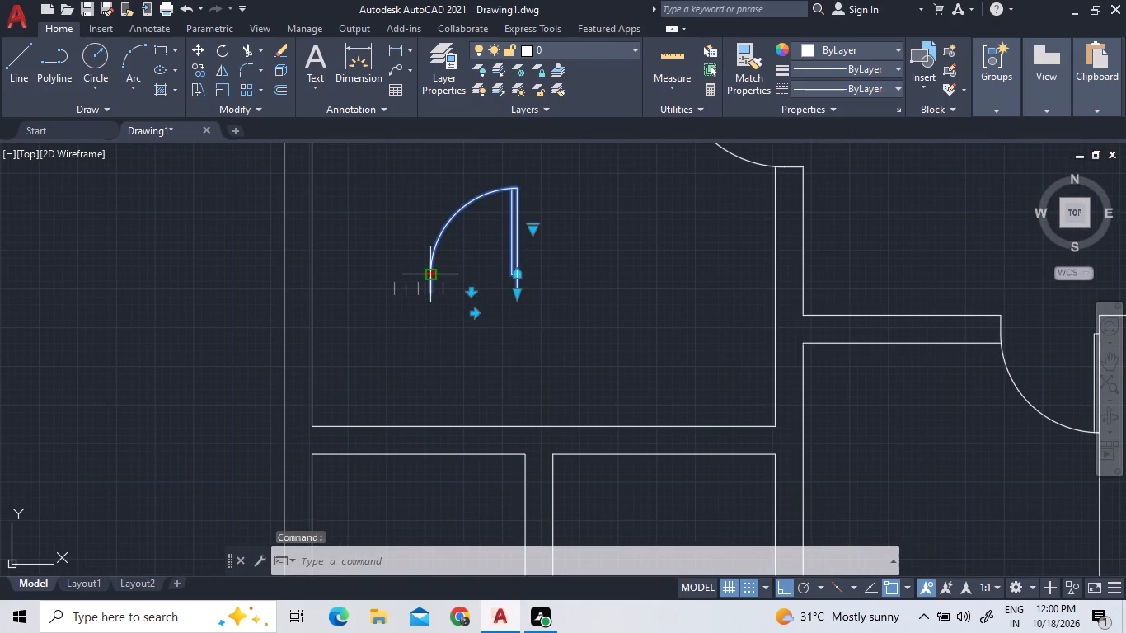
click(431, 271)
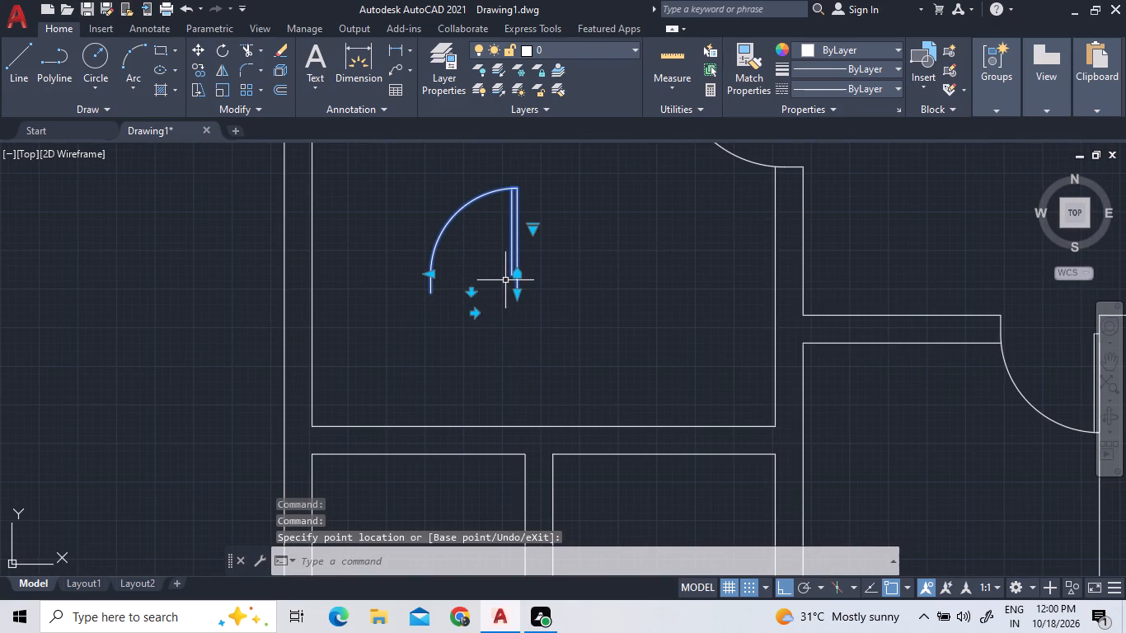
click(471, 288)
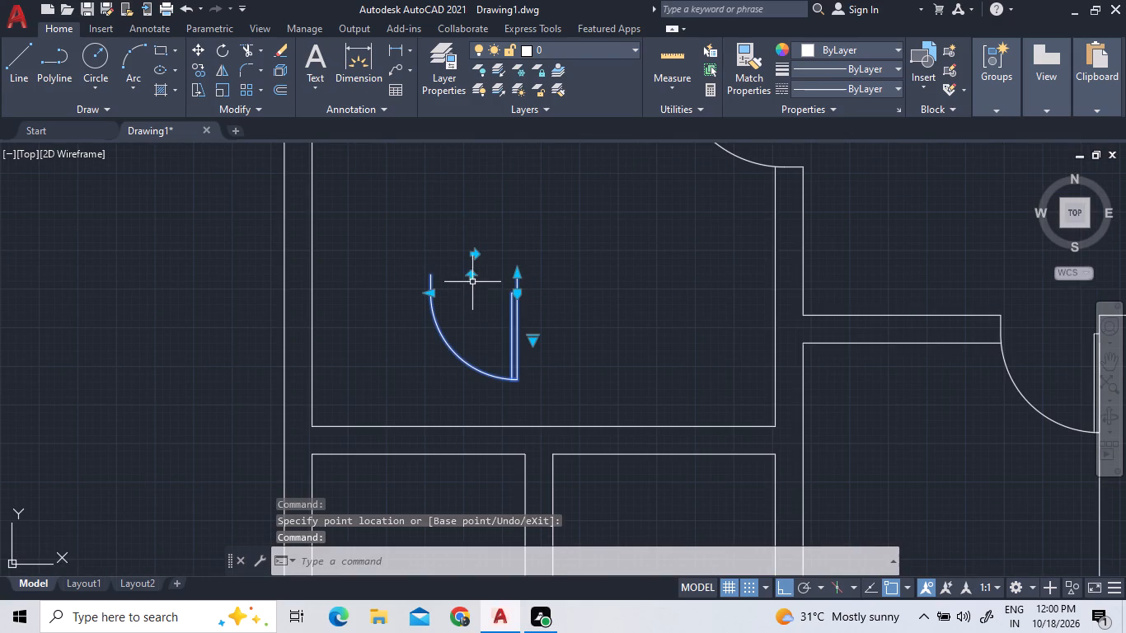
click(474, 255)
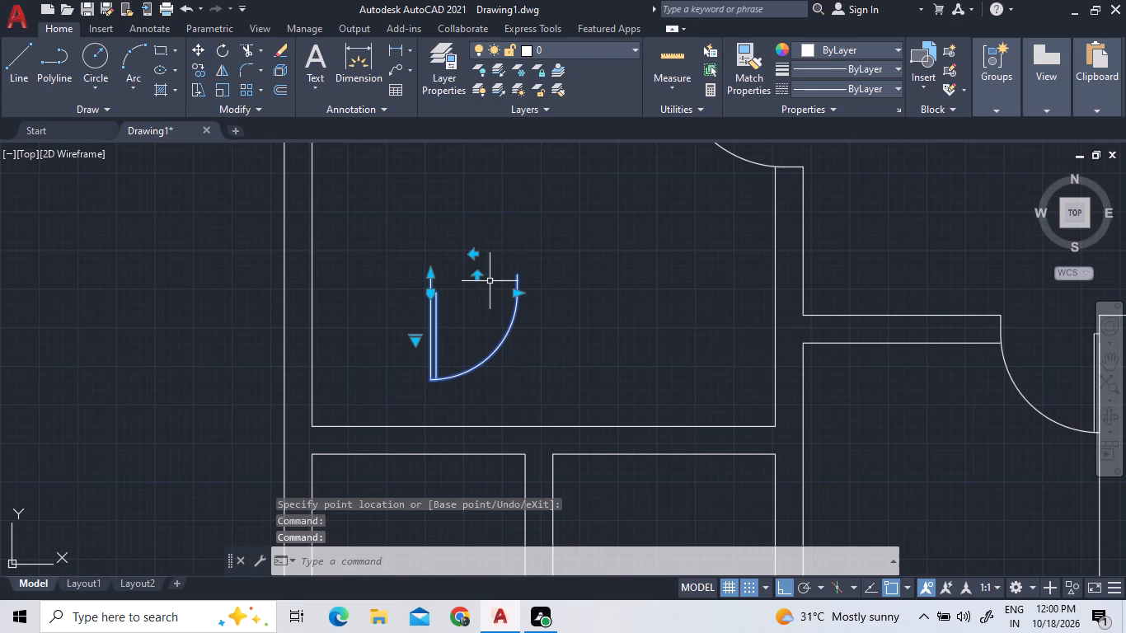
Move the loose door from its upper hinge-side end to the inner northwest corner of the eastern small room below the large west room.
right_click(490, 281)
click(509, 318)
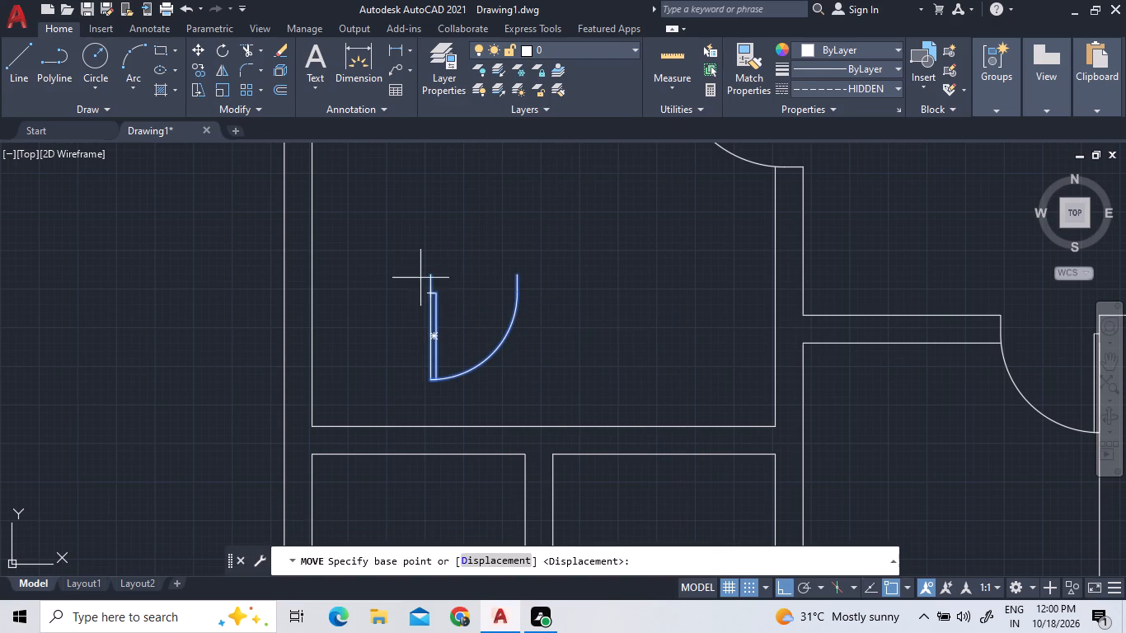
click(429, 272)
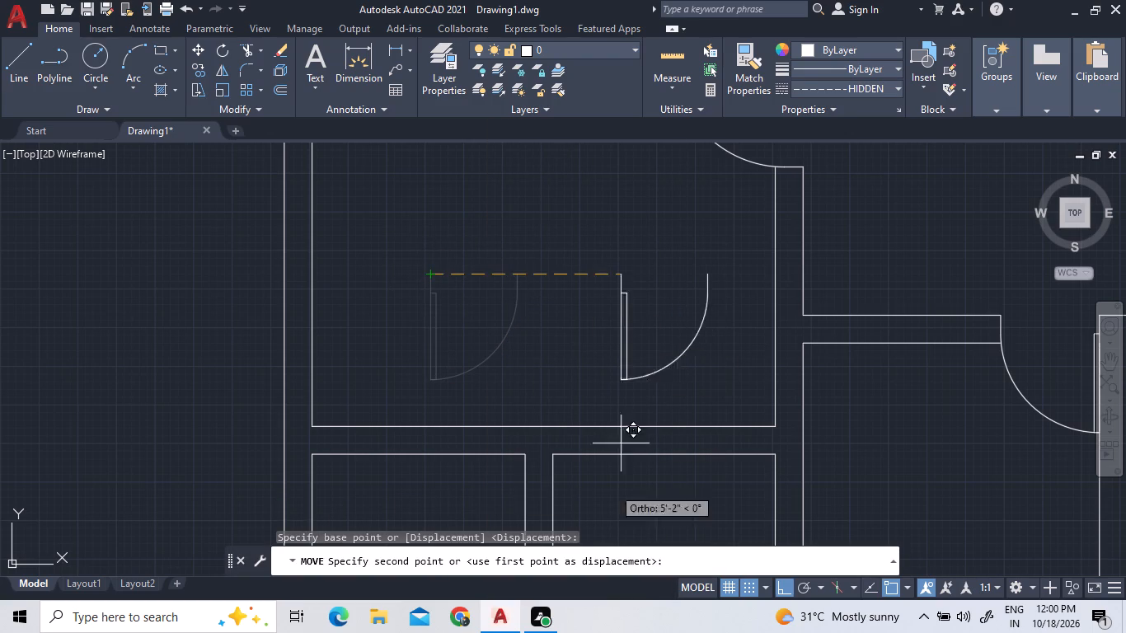
scroll(600, 481, up, 3)
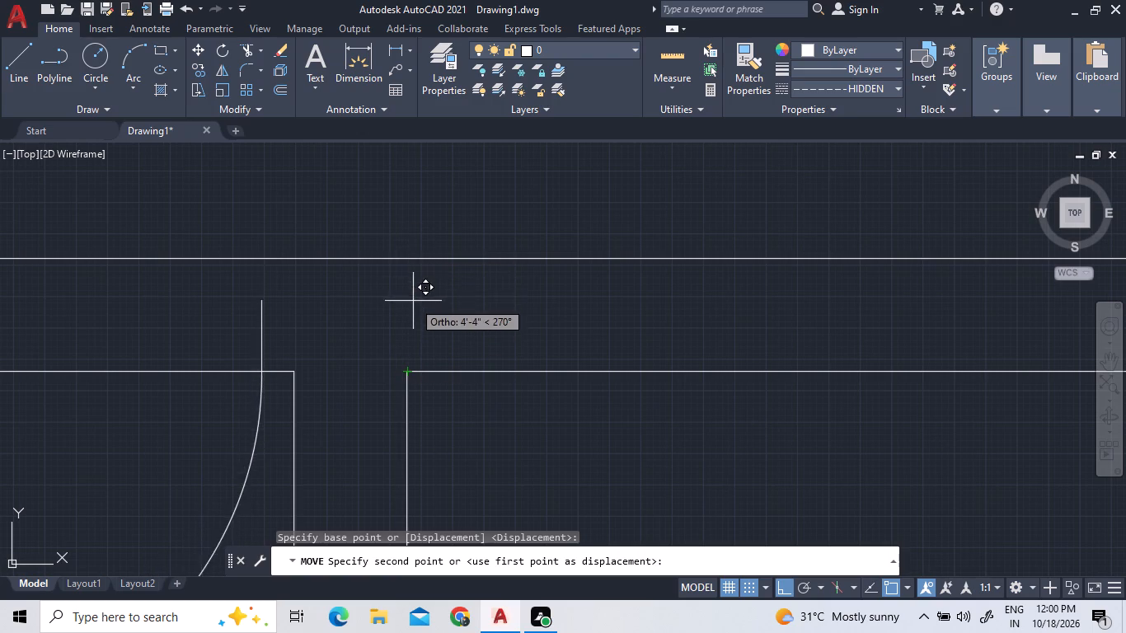
click(406, 372)
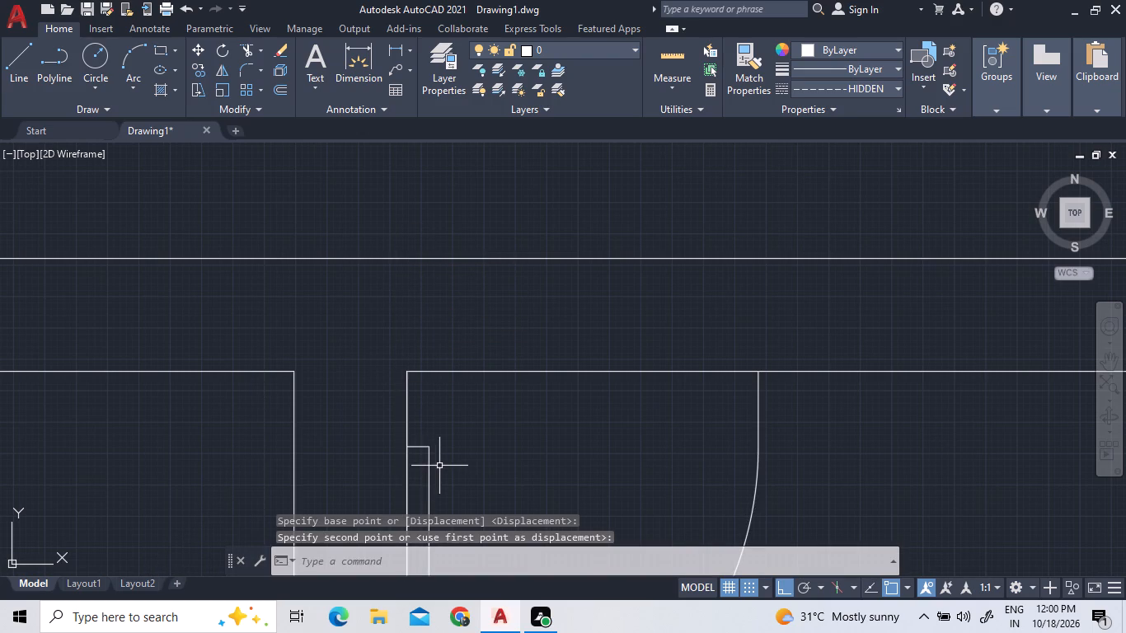
Move the door straight north across the 9" wall so its frame ends meet the wall's north face.
click(439, 466)
click(412, 441)
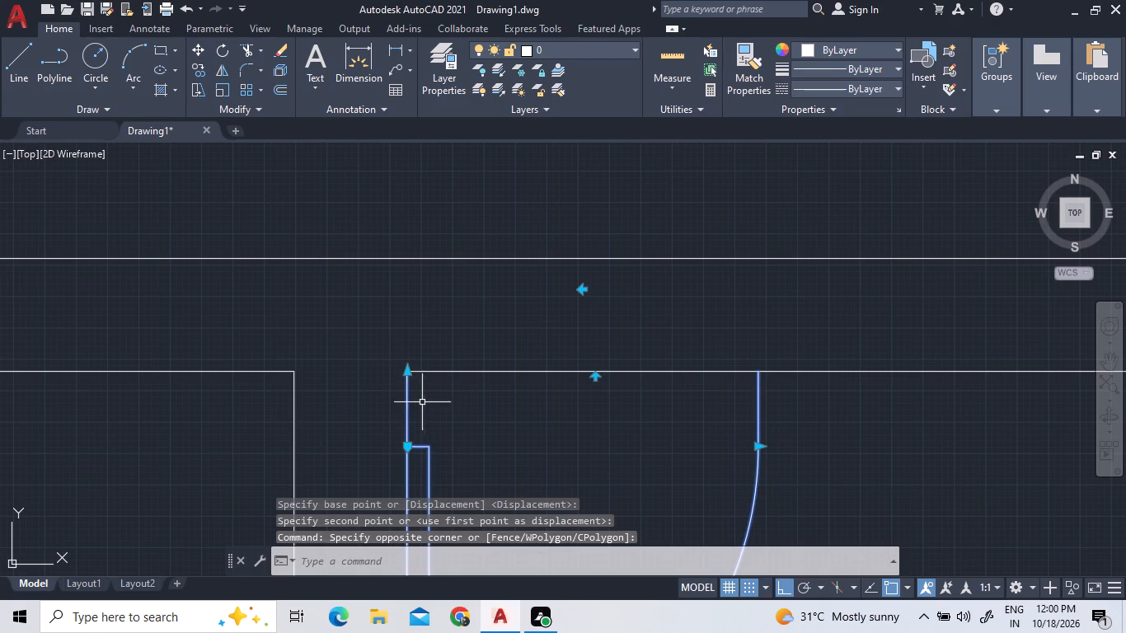
right_click(422, 401)
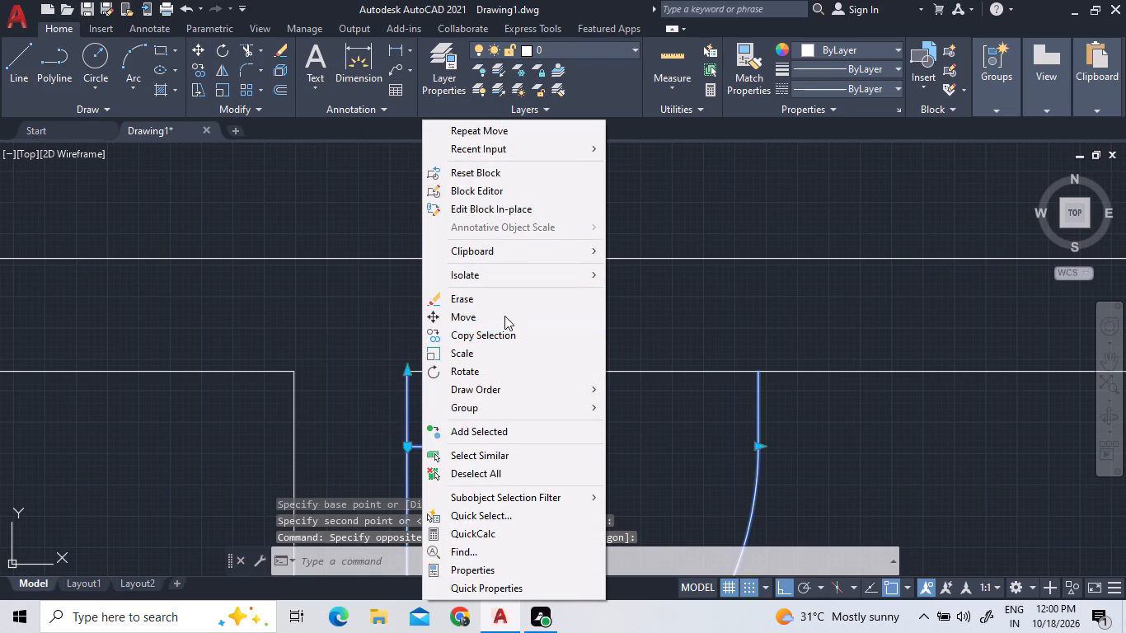
click(504, 316)
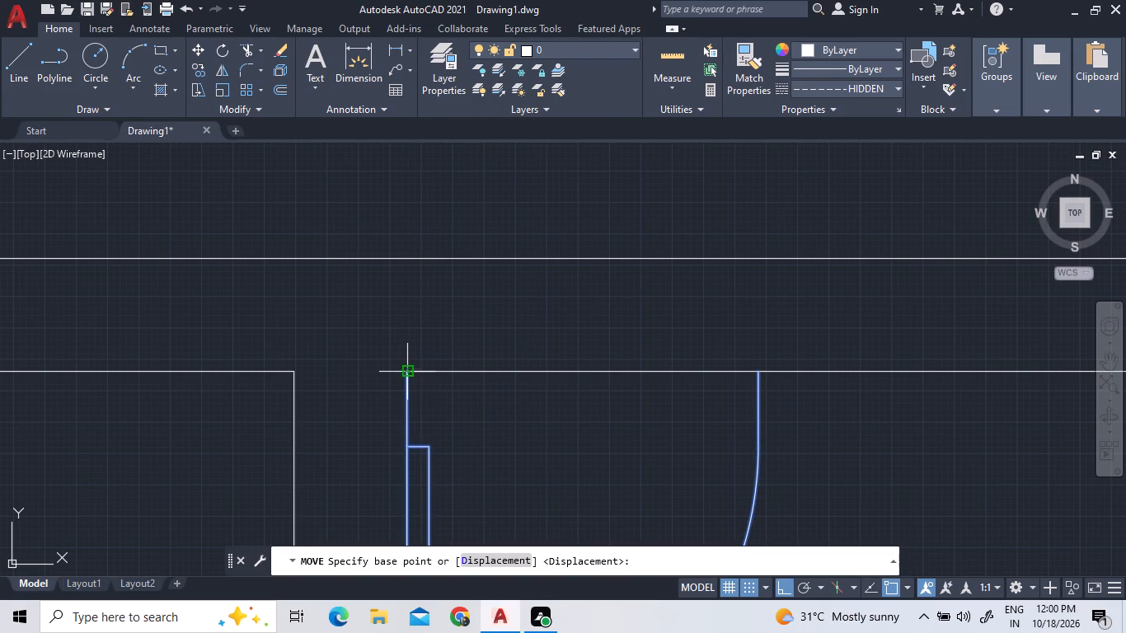
double_click(405, 369)
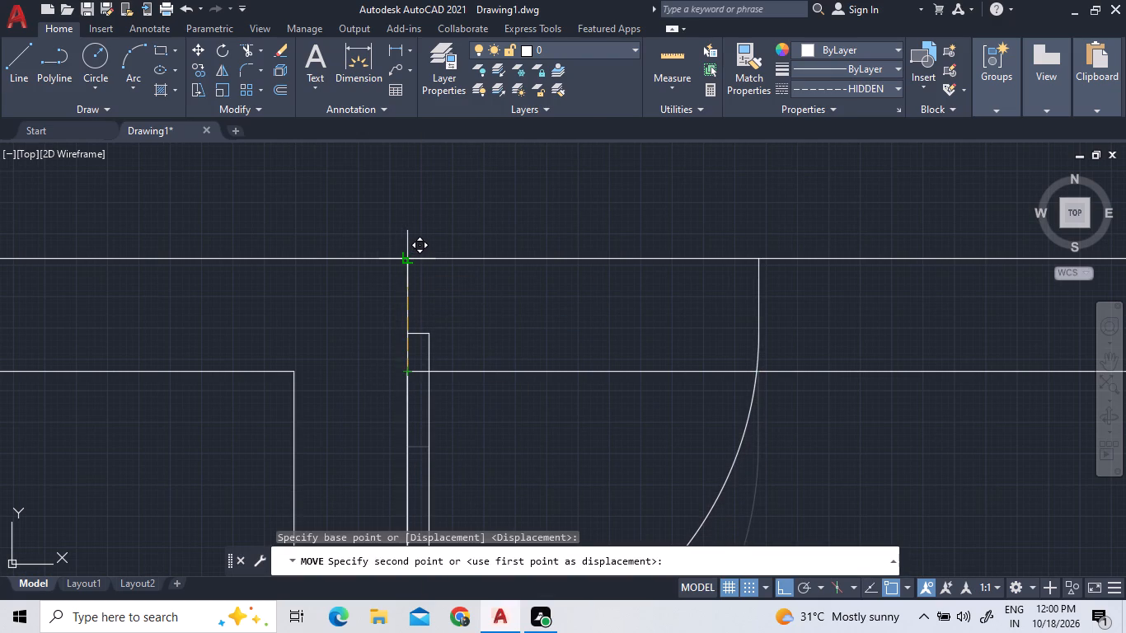
click(407, 253)
Trim both wall face lines across the new door opening between the large west room and the eastern small room.
scroll(514, 253, down, 2)
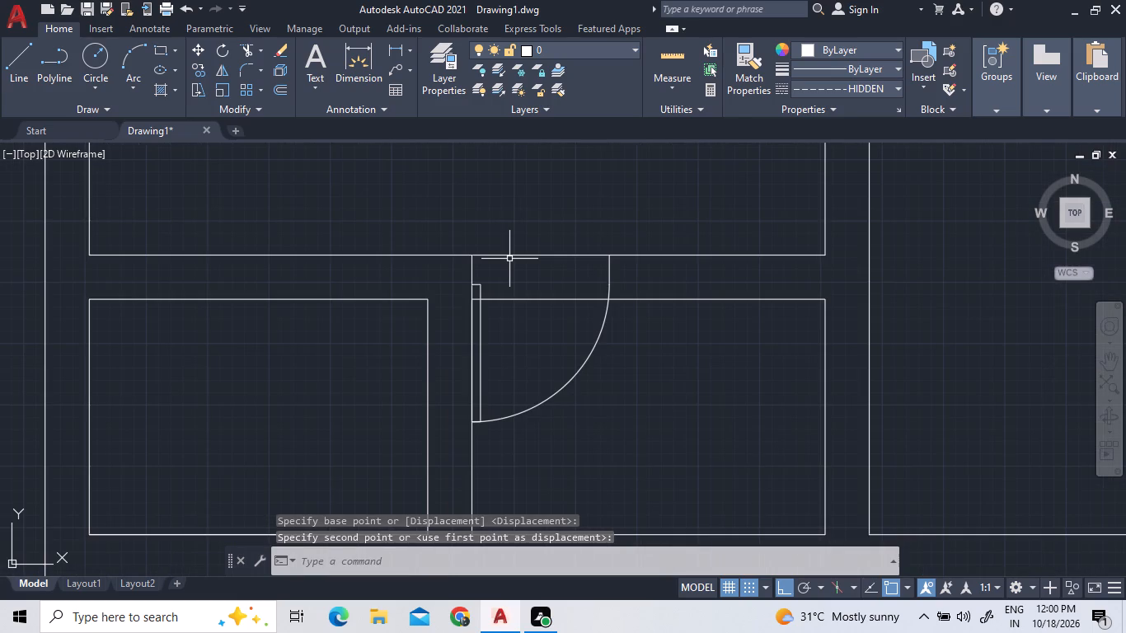
double_click(254, 46)
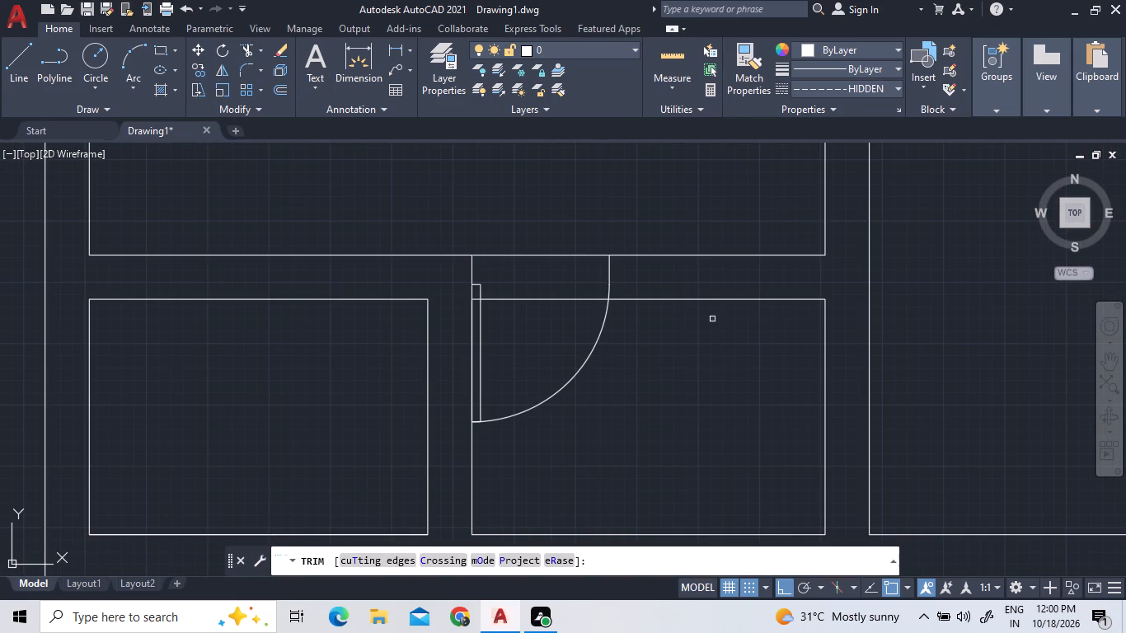
triple_click(583, 301)
double_click(534, 197)
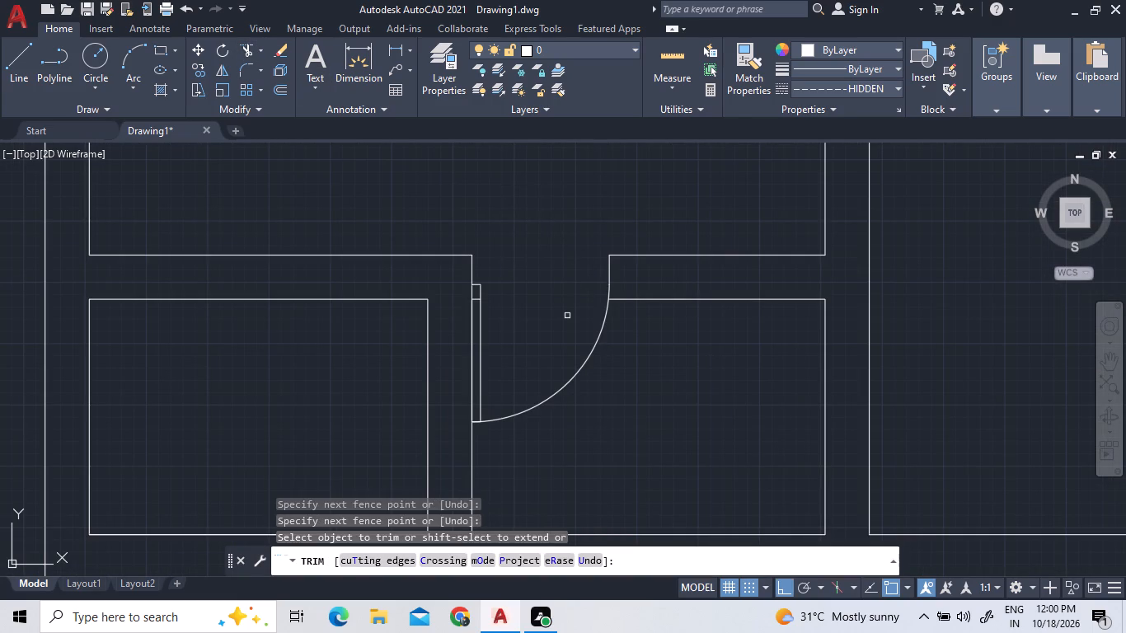
scroll(567, 319, down, 5)
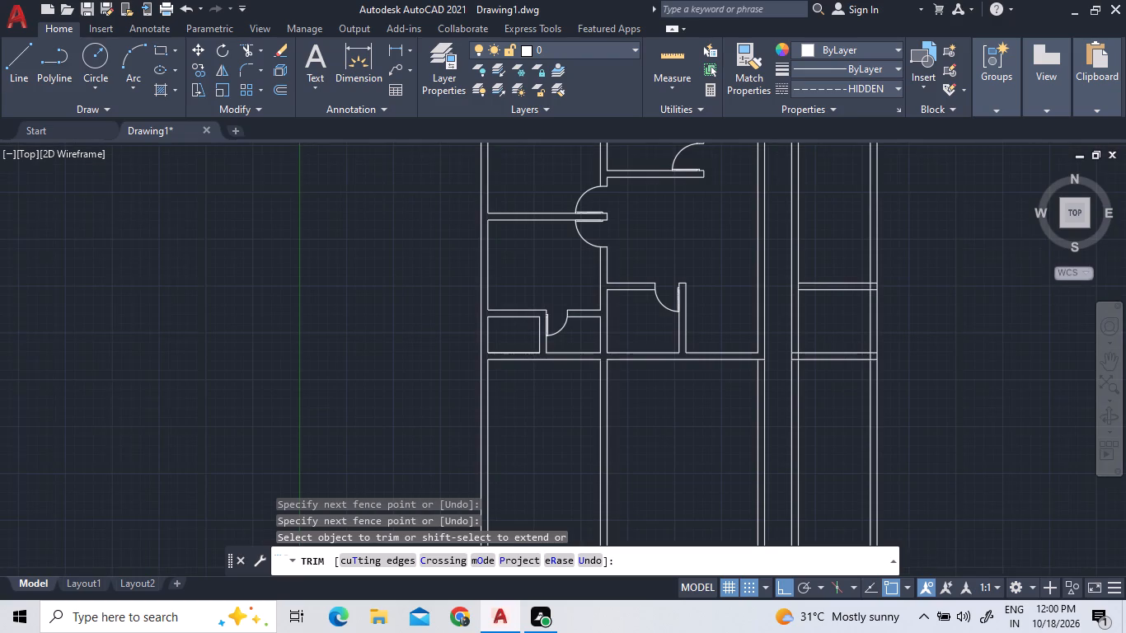
scroll(552, 176, up, 1)
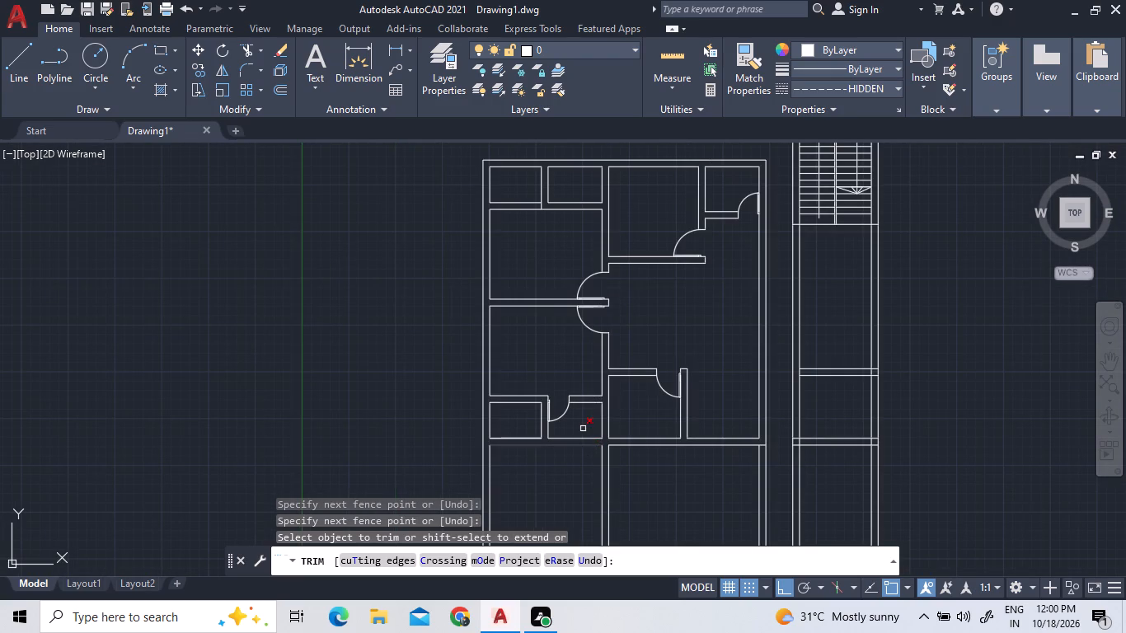
right_click(551, 349)
click(562, 356)
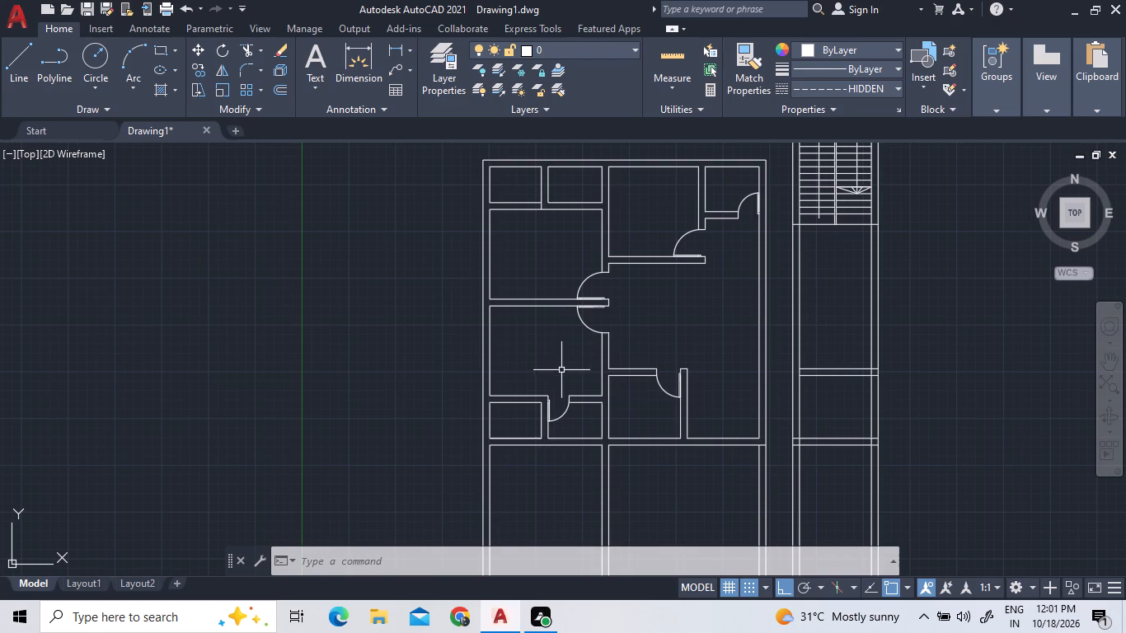
Copy this door about 21'-5" straight north to the south wall of the eastern small room in the block's northwest corner.
scroll(554, 420, up, 2)
click(582, 424)
click(561, 406)
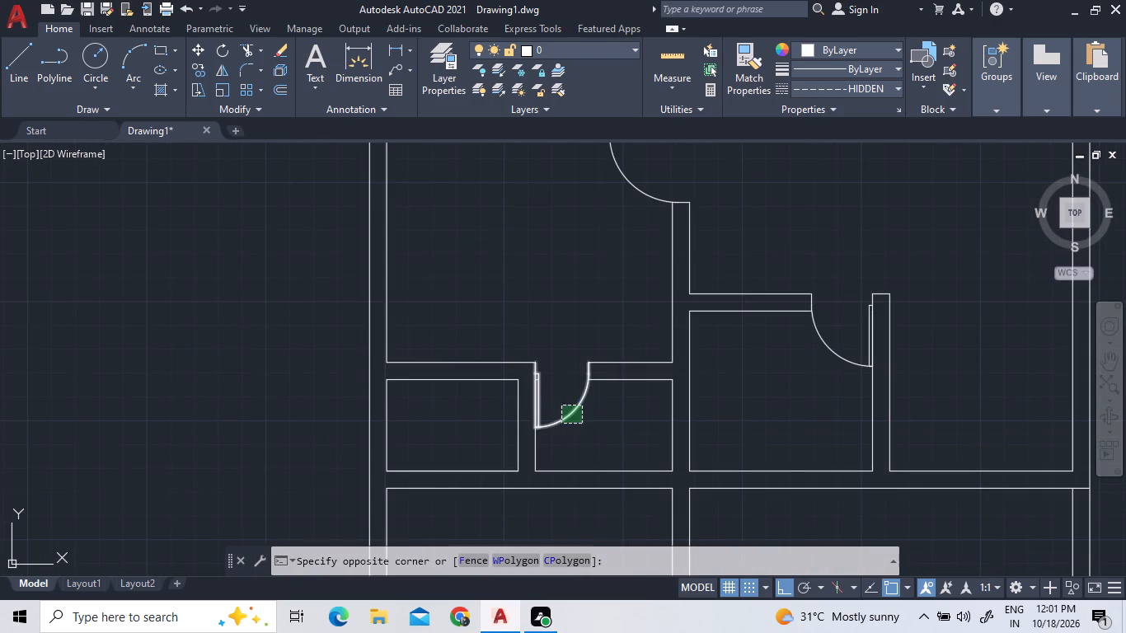
right_click(551, 297)
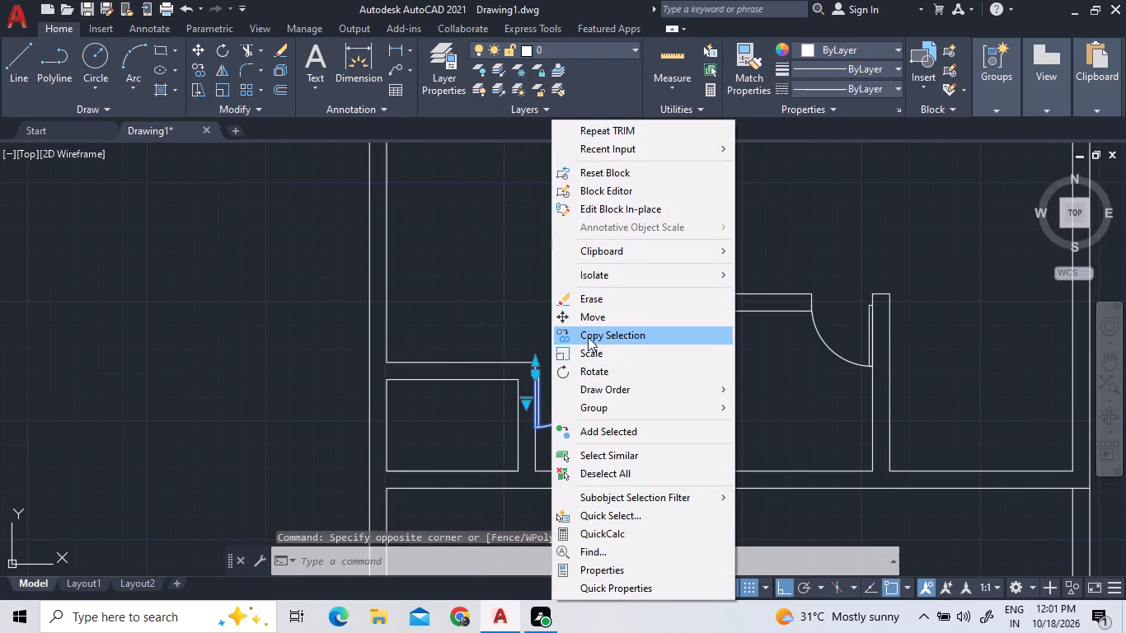
double_click(586, 336)
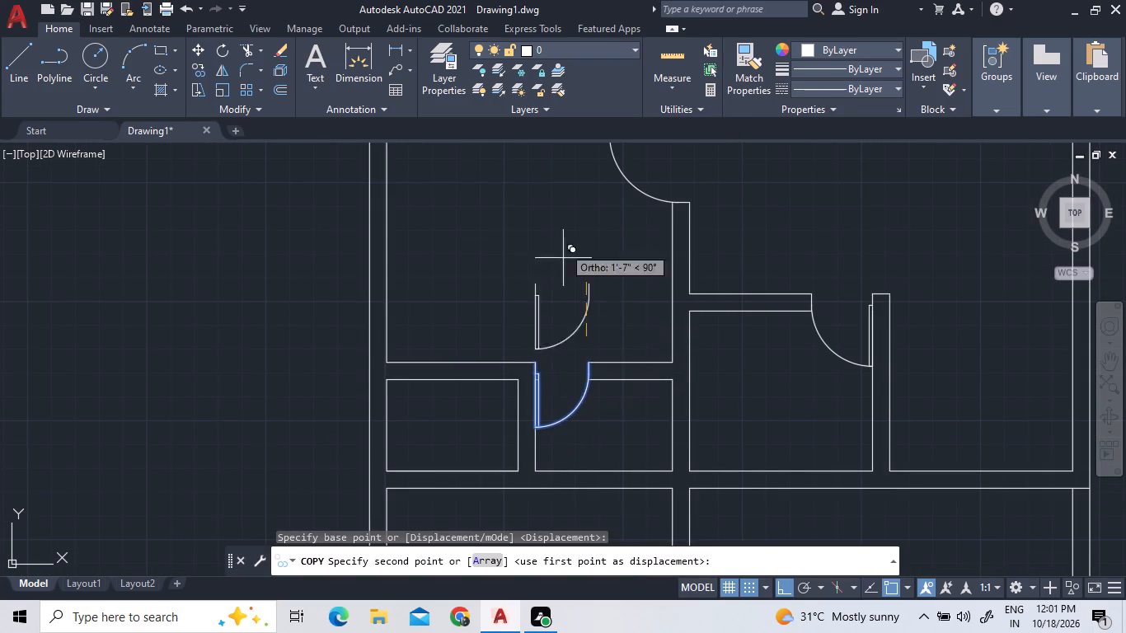
scroll(603, 213, down, 6)
scroll(627, 156, up, 3)
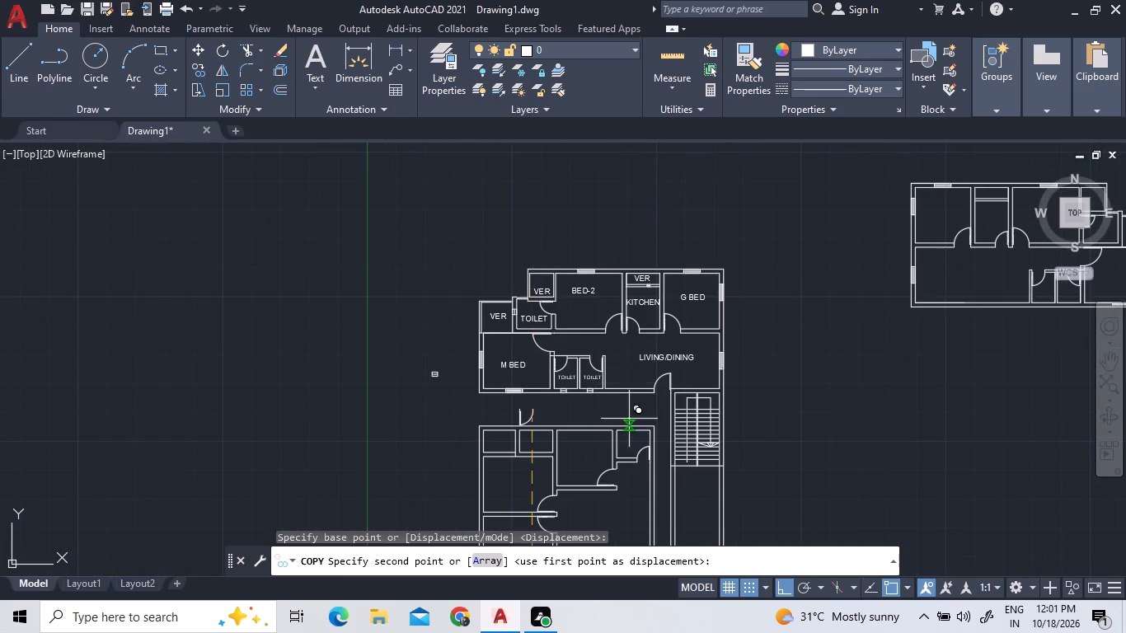
scroll(630, 491, up, 4)
scroll(616, 372, down, 3)
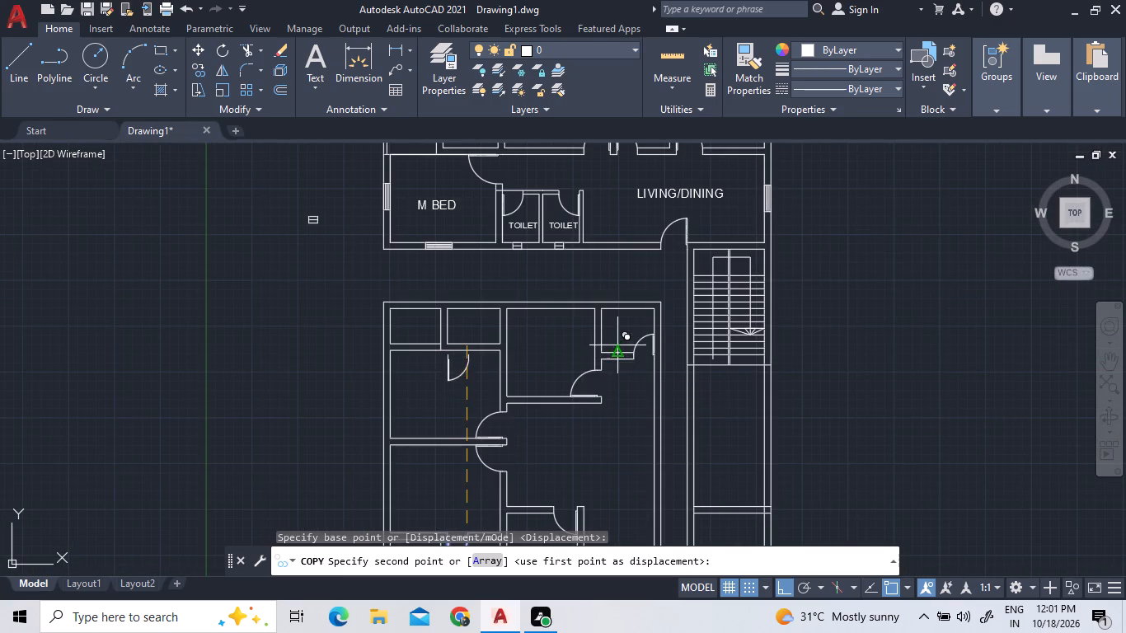
scroll(617, 336, up, 2)
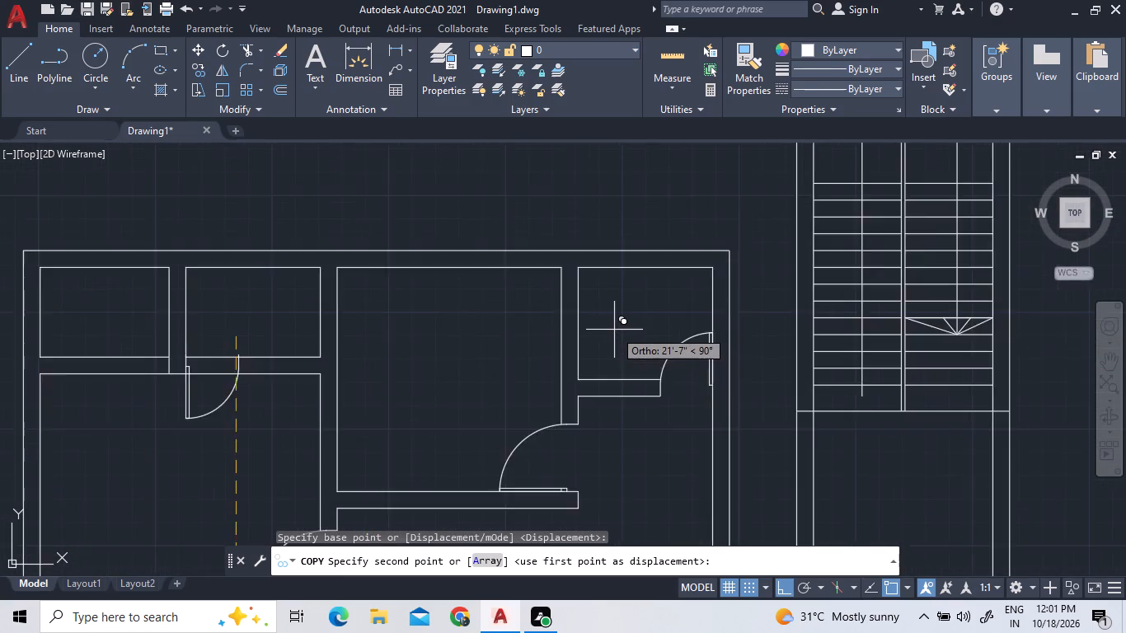
scroll(614, 330, up, 2)
scroll(614, 330, down, 2)
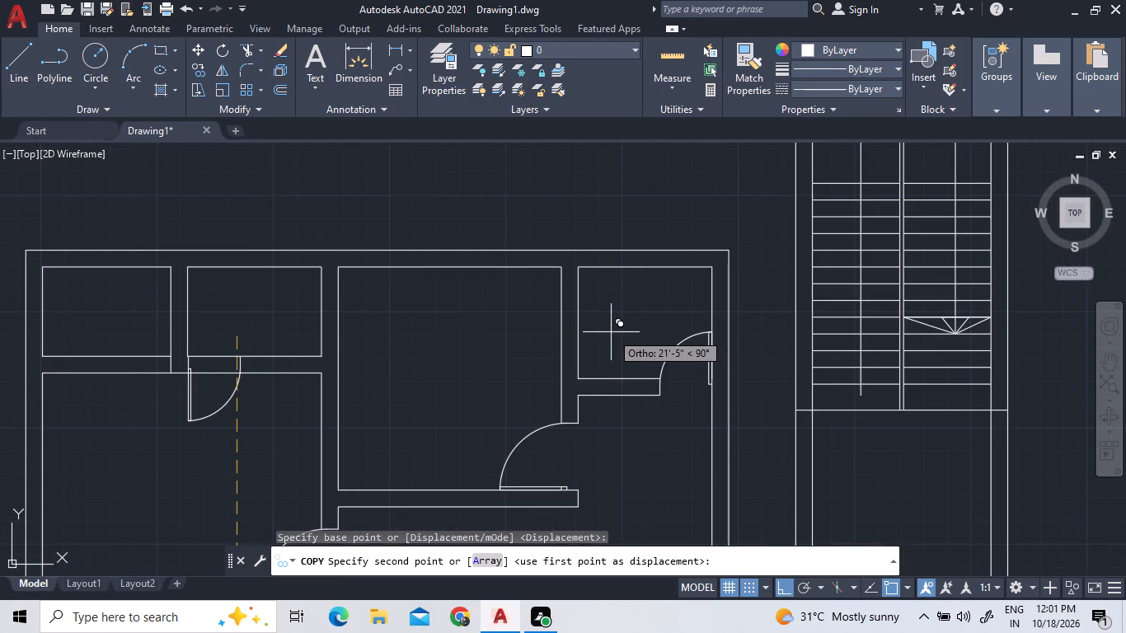
click(609, 330)
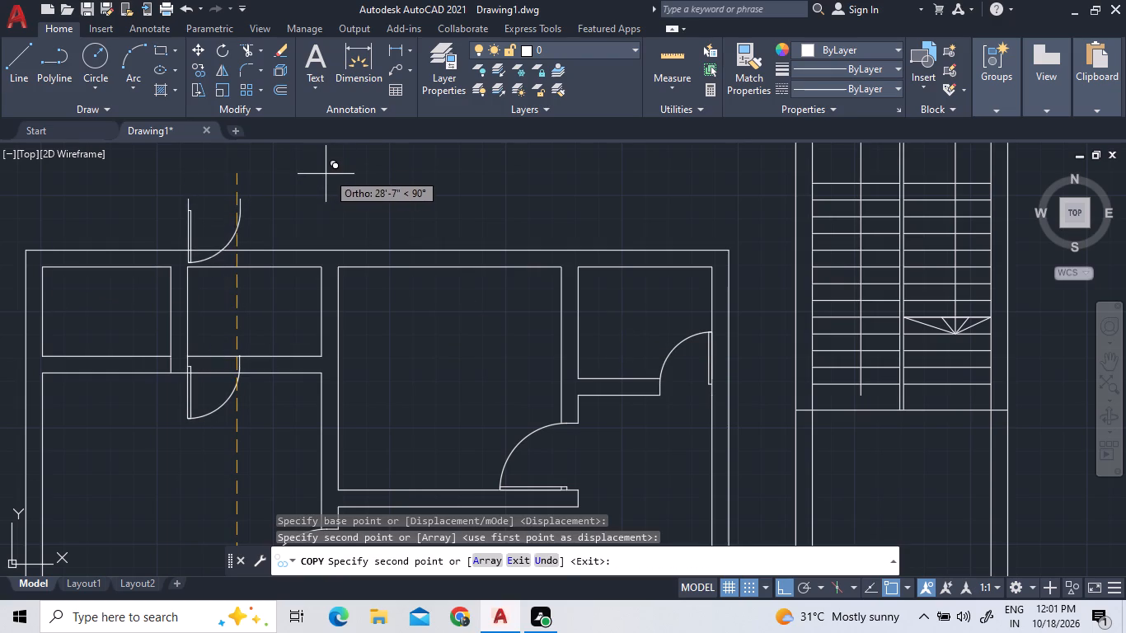
right_click(323, 198)
click(335, 209)
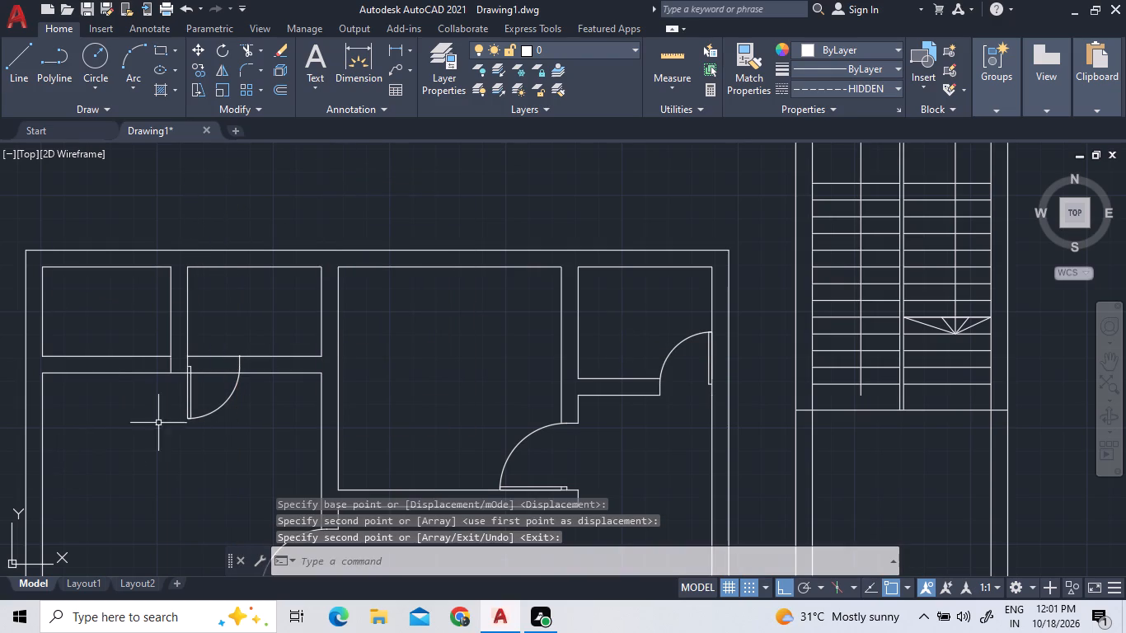
Flip the copied door to swing north into the small room, keeping its hinge on the west.
scroll(198, 407, up, 3)
click(204, 406)
click(75, 363)
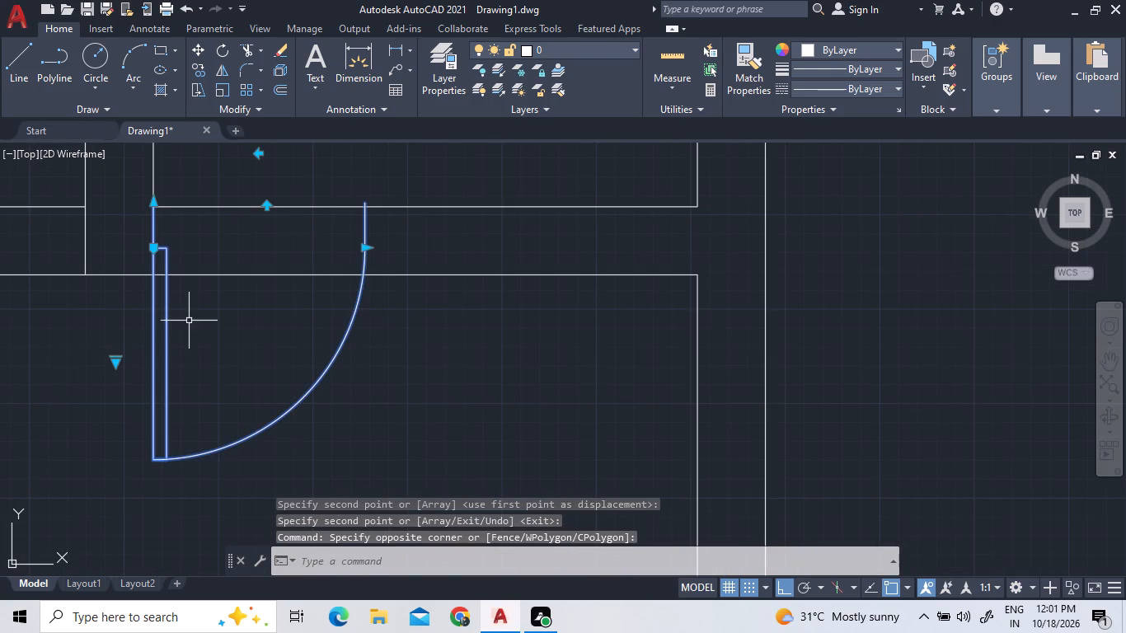
click(264, 209)
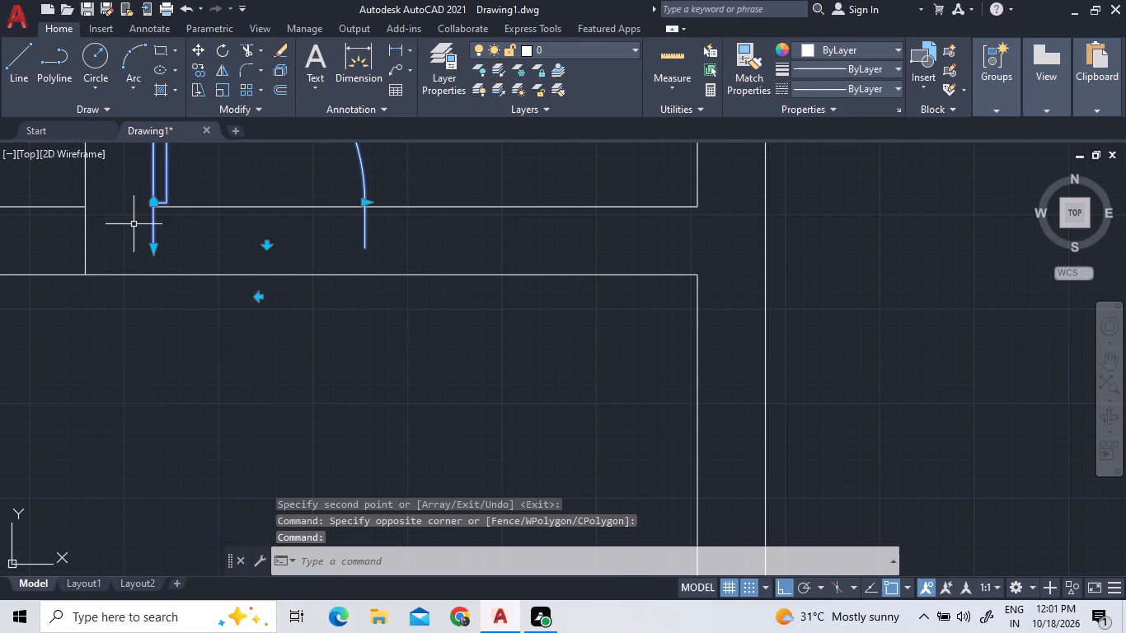
Move the flipped door straight south so its frame ends meet the south face of the small room's south wall.
right_click(134, 224)
click(213, 313)
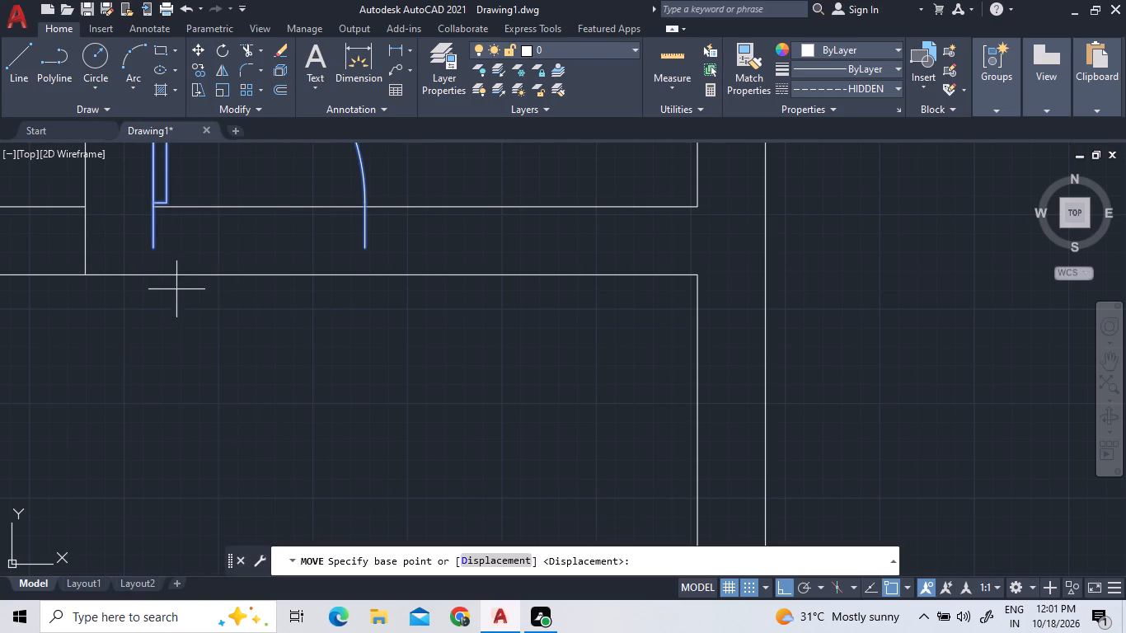
click(154, 244)
scroll(153, 272, up, 4)
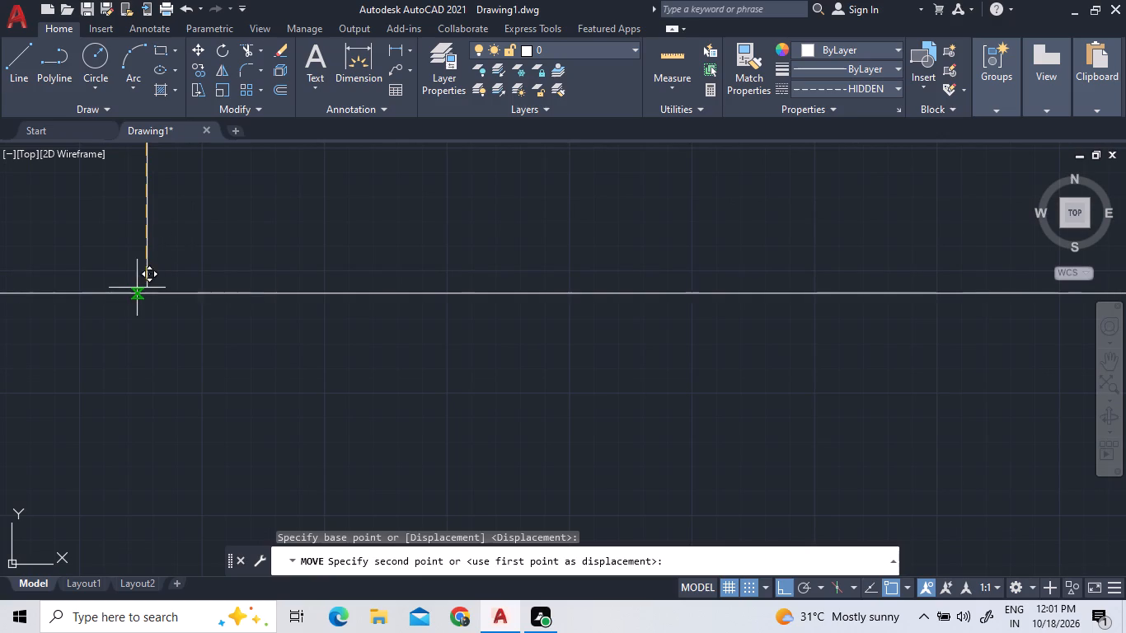
click(147, 288)
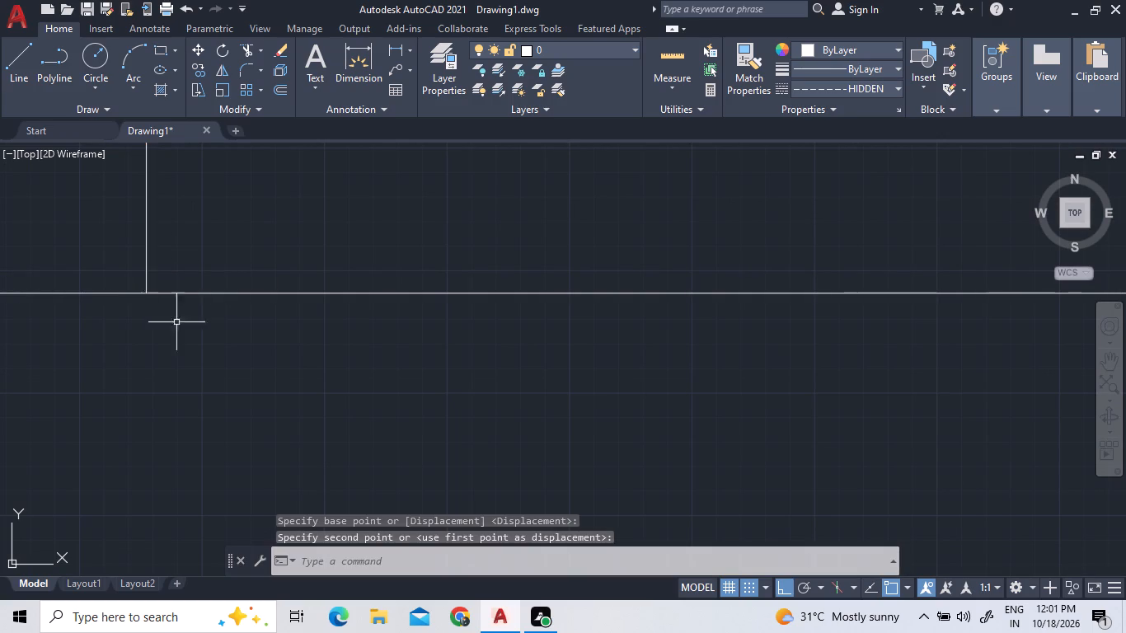
scroll(255, 419, down, 6)
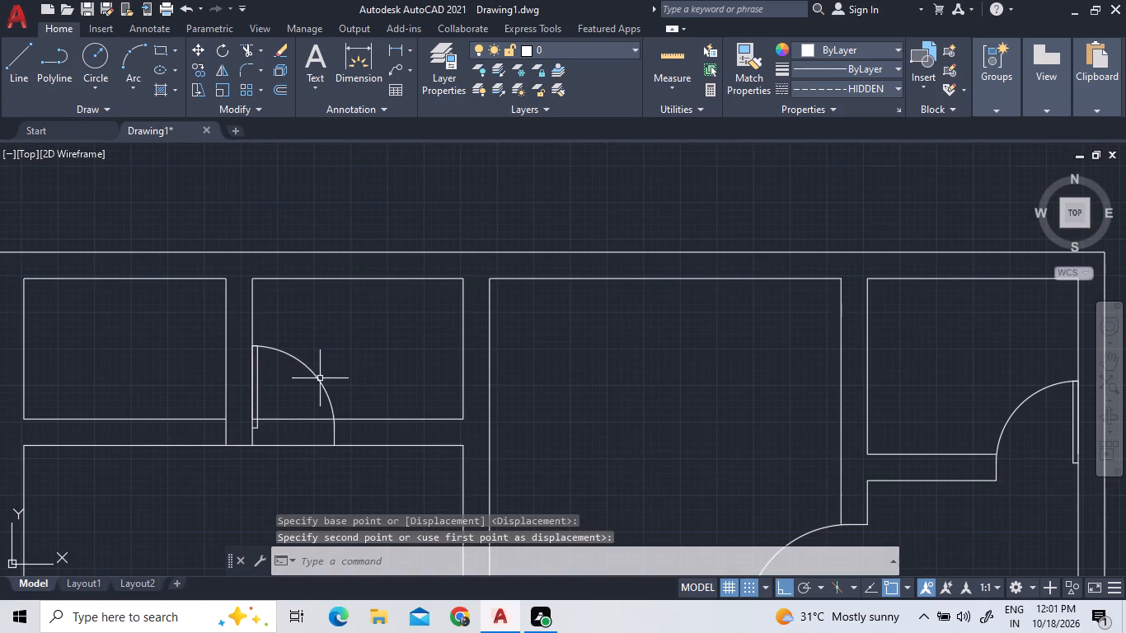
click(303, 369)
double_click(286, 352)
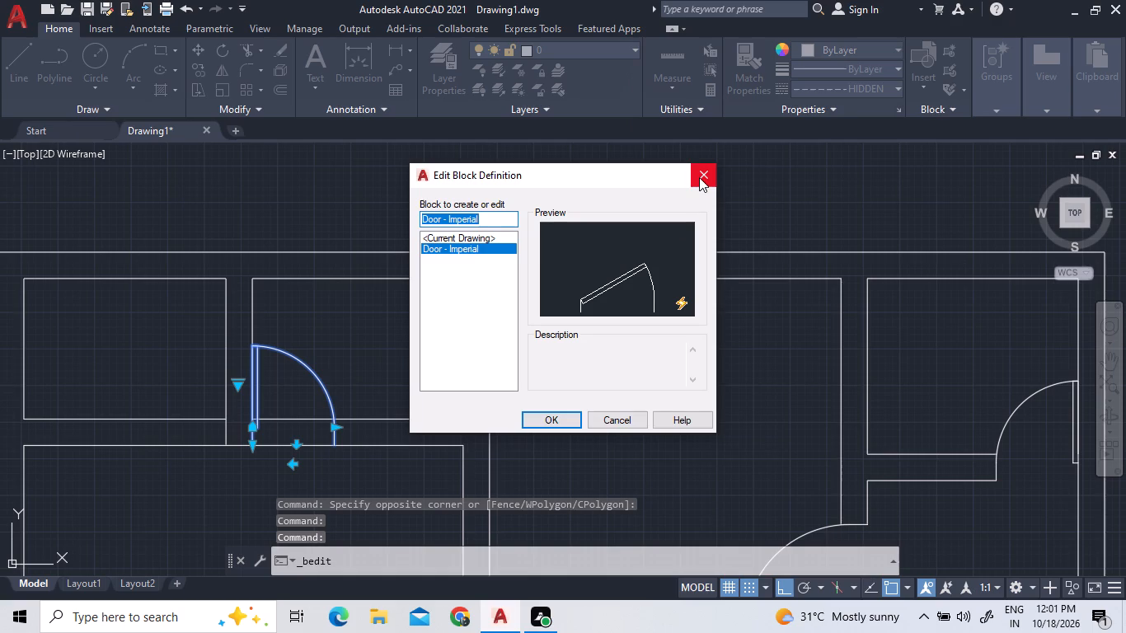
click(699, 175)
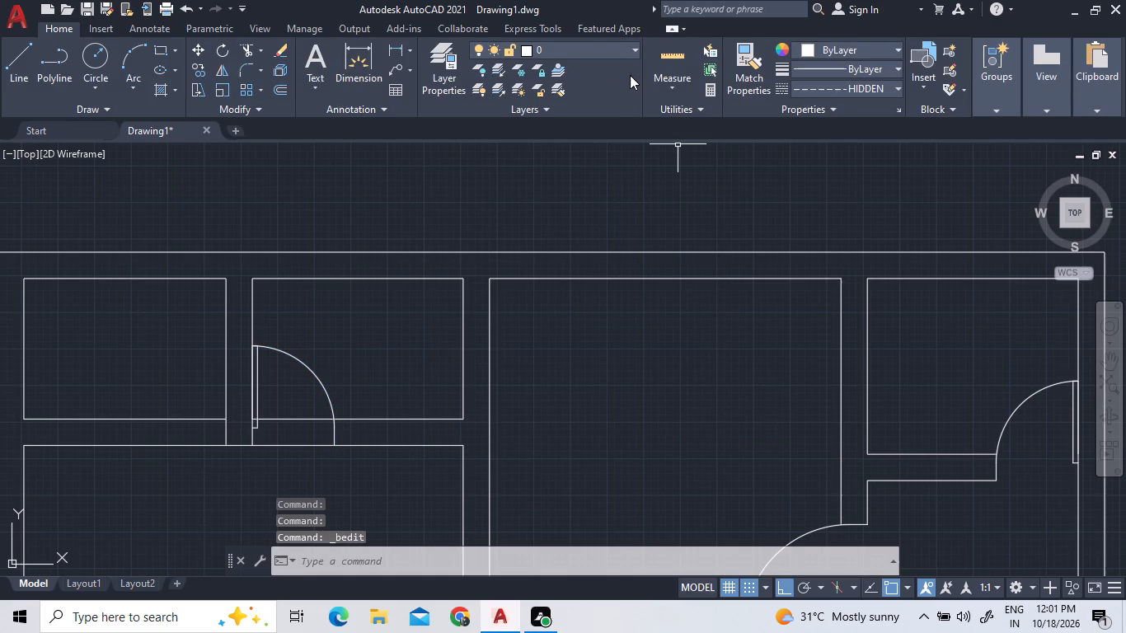
Quick-measure the small rooms and door openings in the southern block's northwest and southwest corners.
click(670, 65)
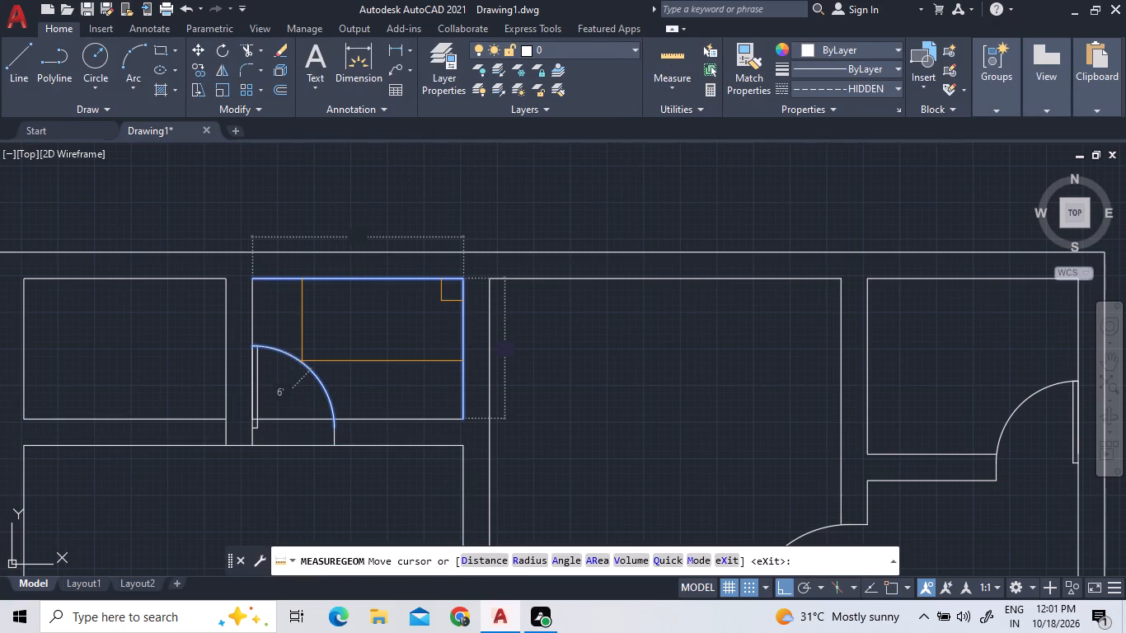
scroll(307, 360, down, 4)
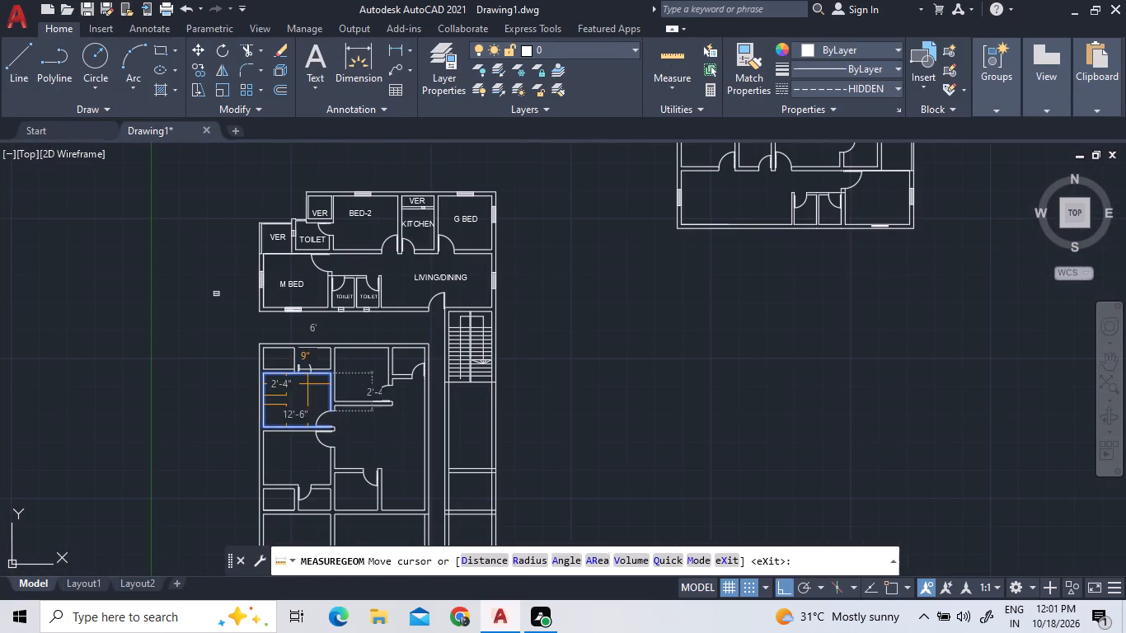
scroll(323, 521, up, 3)
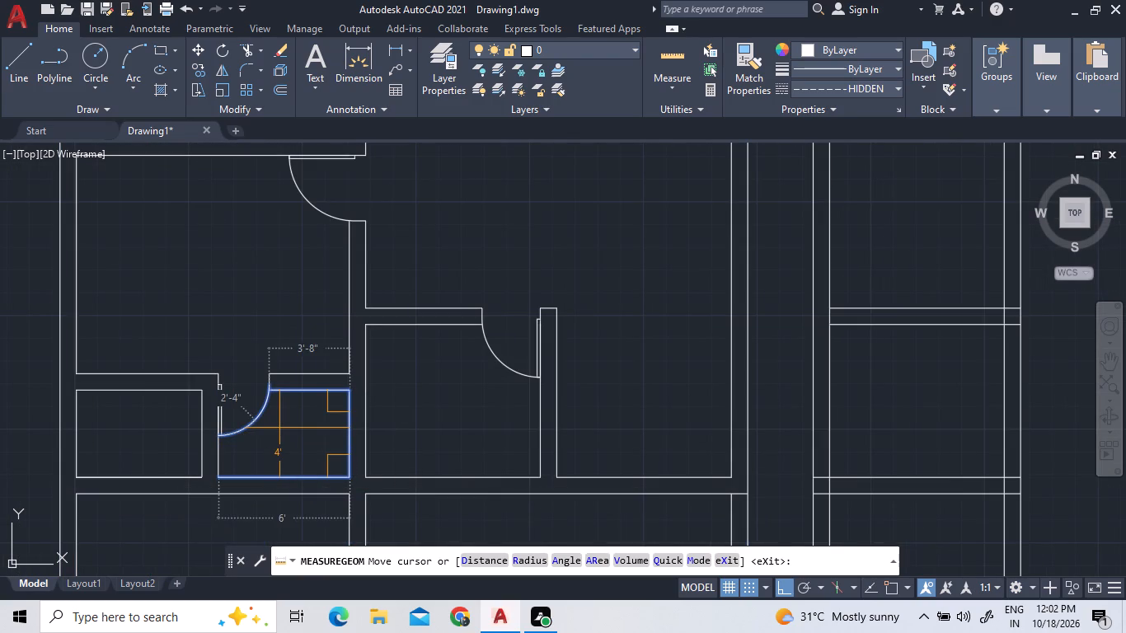
key(Escape)
Trim both wall face lines across the northwest eastern small room's door opening, plus the short leftover line at its door leaf.
scroll(291, 434, down, 2)
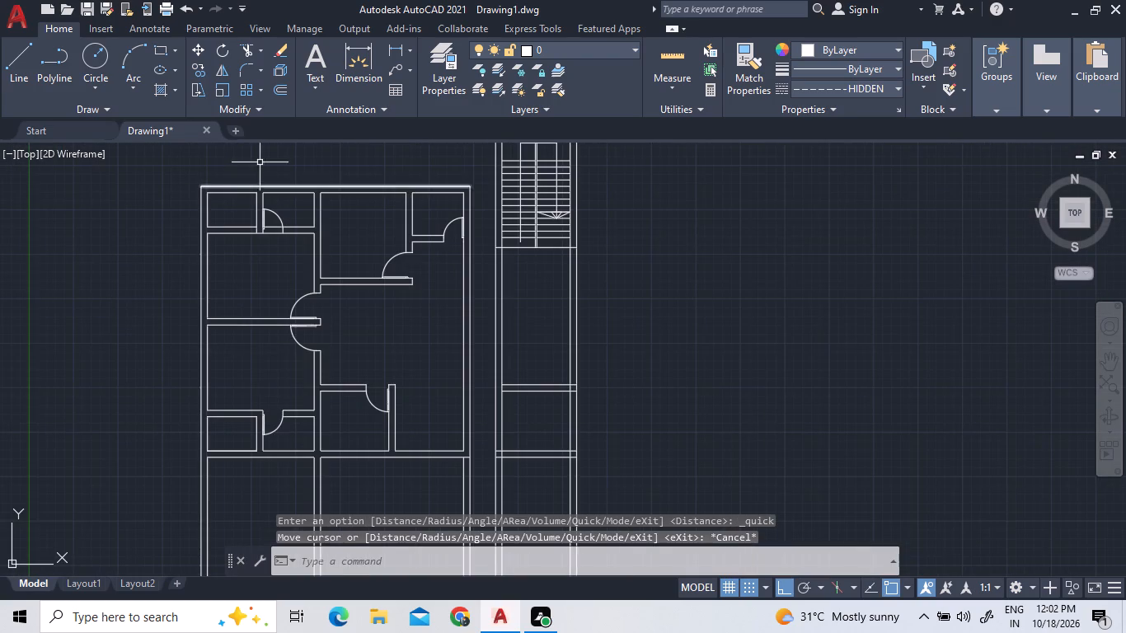
scroll(260, 196, up, 3)
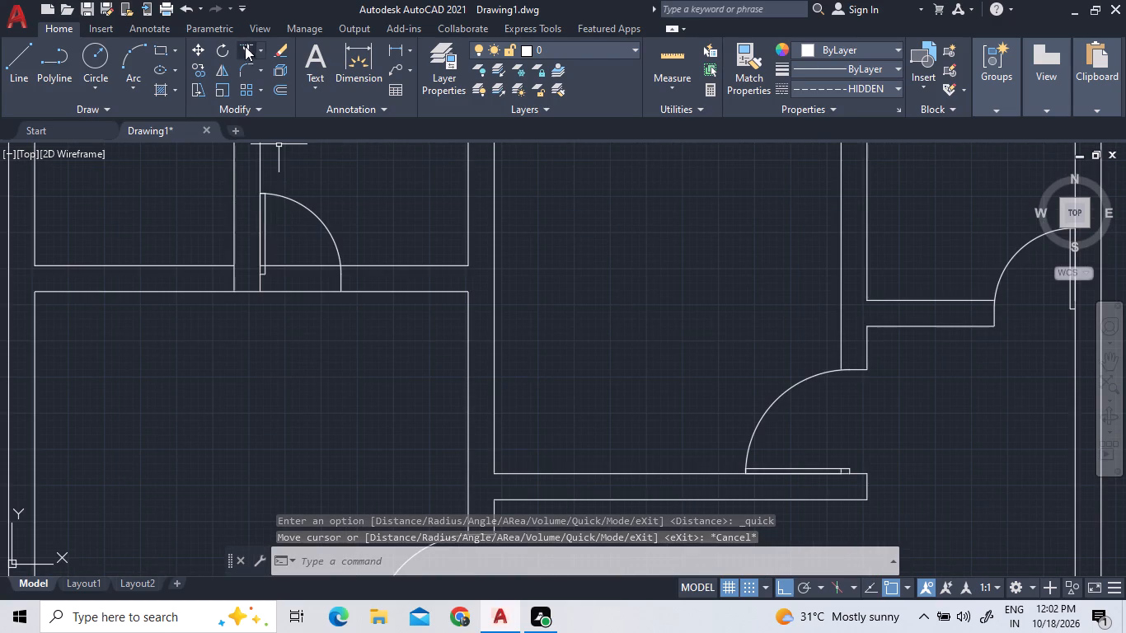
click(246, 47)
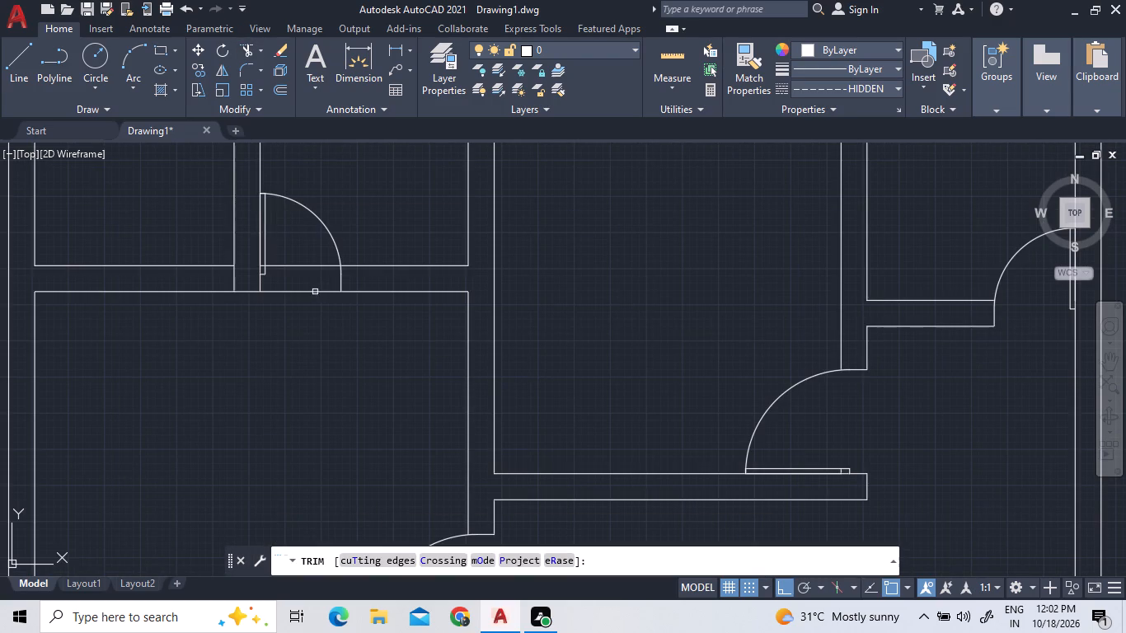
double_click(314, 289)
click(309, 265)
scroll(228, 261, up, 2)
scroll(397, 270, up, 2)
scroll(141, 264, up, 1)
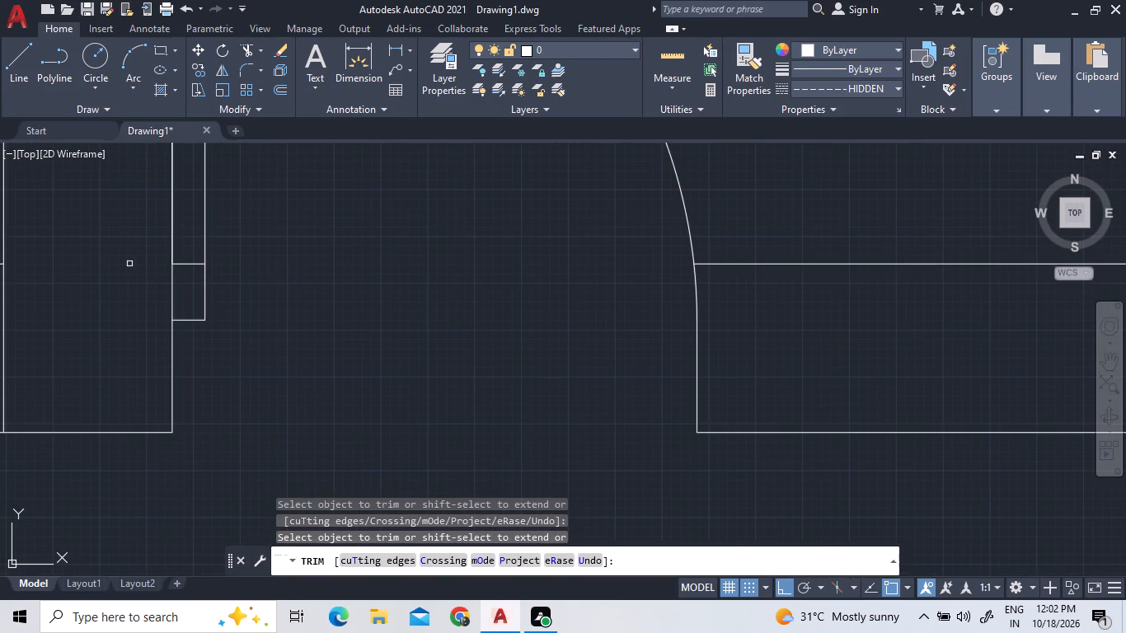
scroll(141, 264, up, 2)
double_click(205, 255)
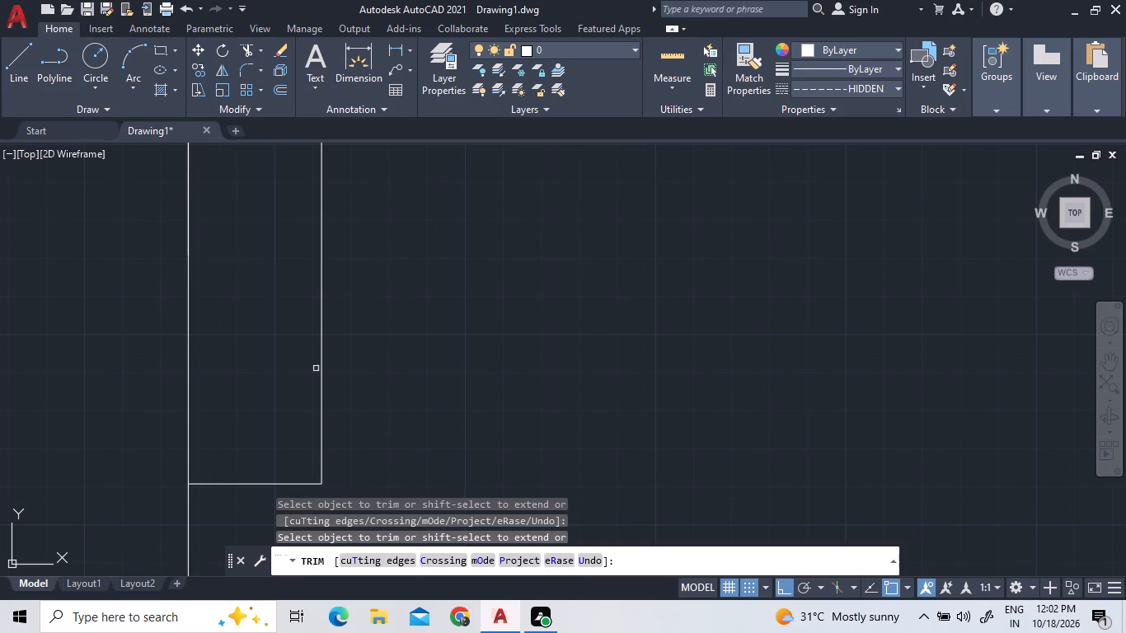
scroll(349, 410, down, 8)
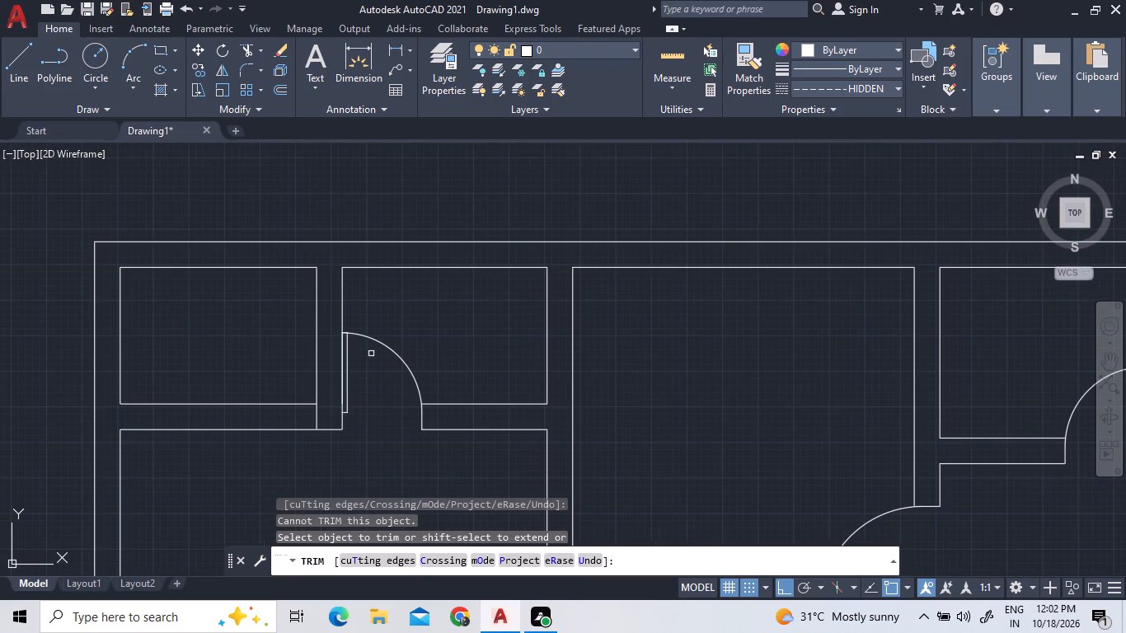
right_click(390, 374)
click(467, 144)
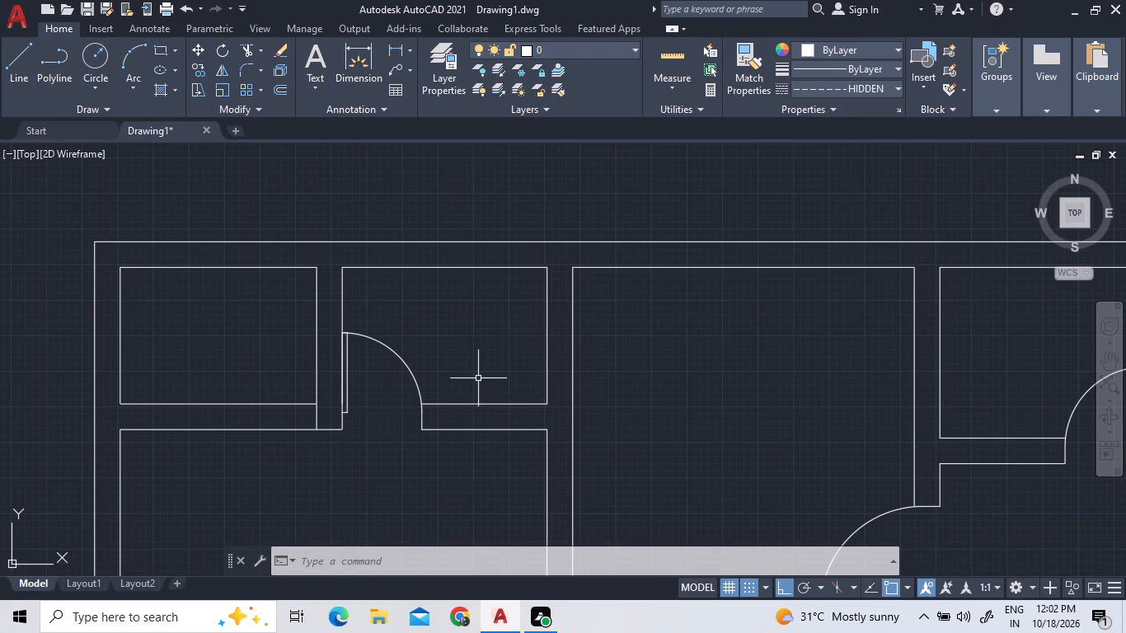
Trim the short leftover wall line crossing the door leaf of the eastern small room in the block's southwest corner.
scroll(476, 378, down, 4)
scroll(459, 513, up, 3)
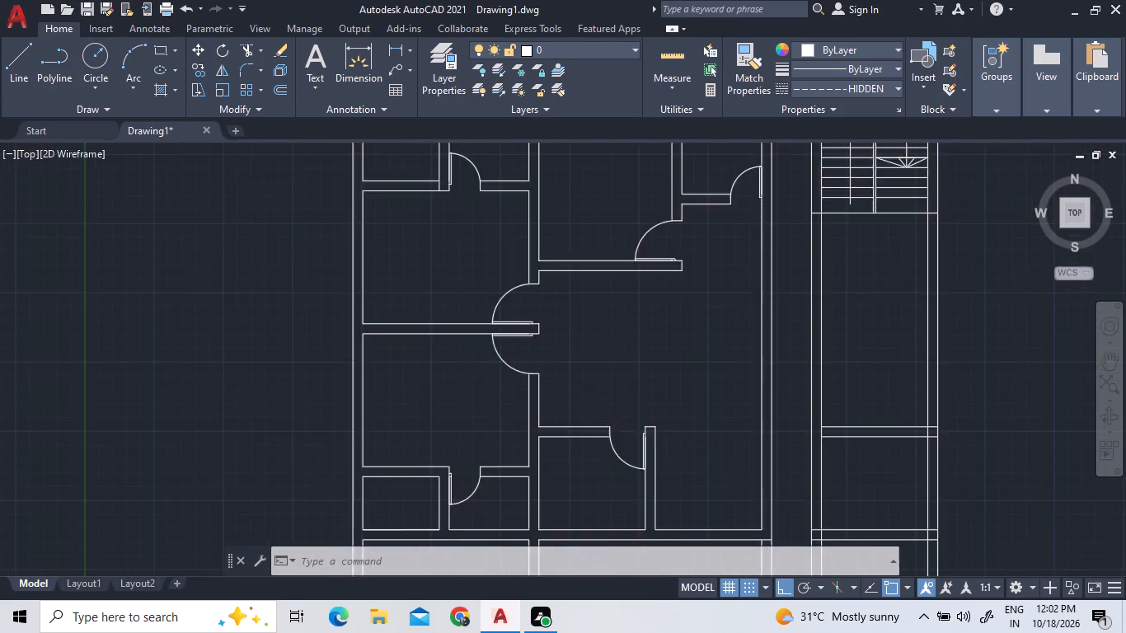
scroll(456, 510, up, 3)
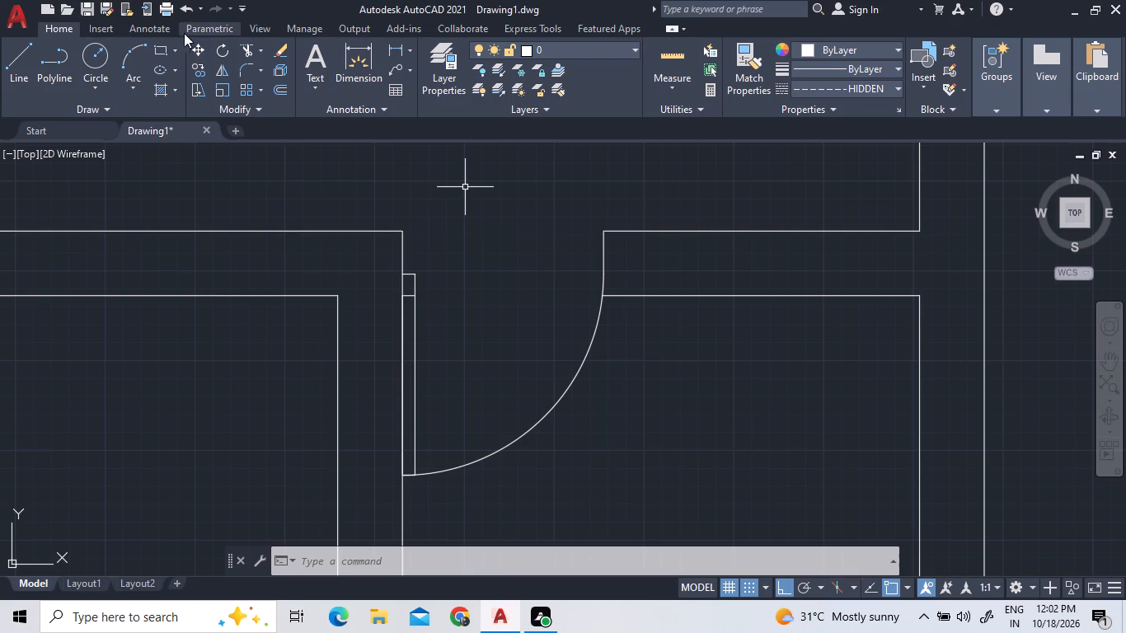
click(246, 51)
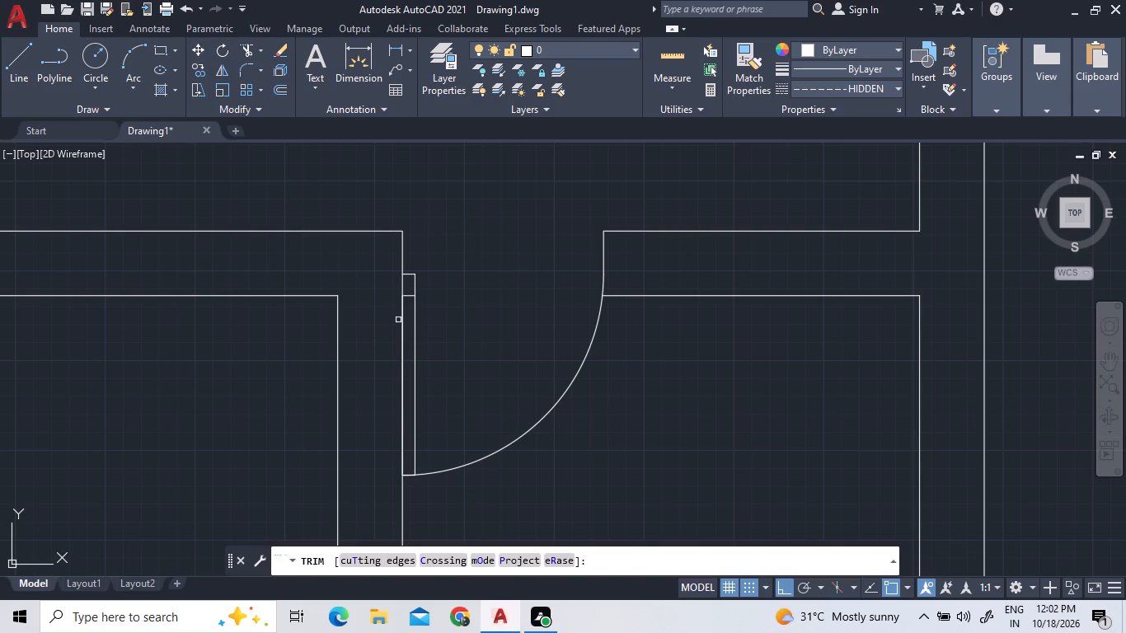
click(408, 293)
Trim the short leftover wall line crossing the door leaf near the southeast corner of the northern middle room.
scroll(431, 318, down, 3)
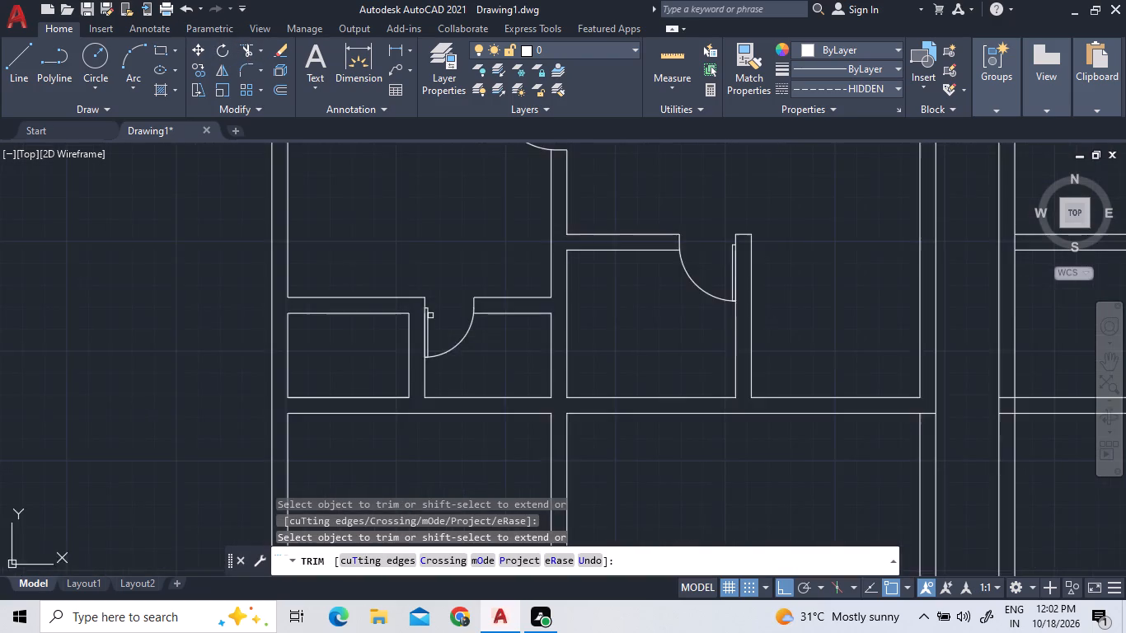
scroll(430, 316, down, 2)
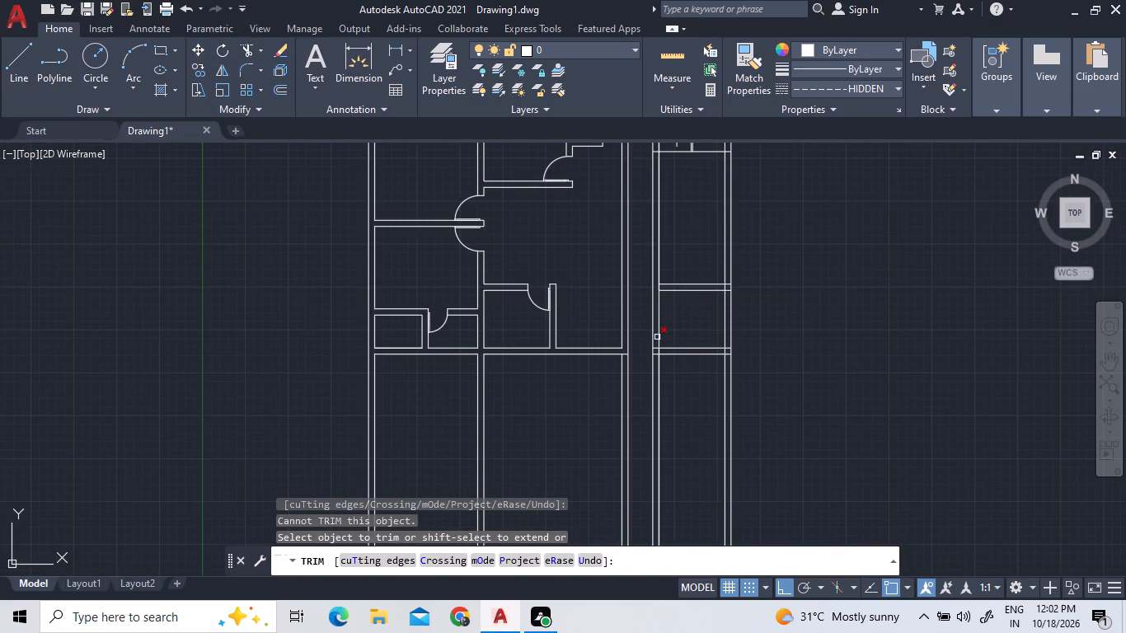
scroll(523, 149, up, 2)
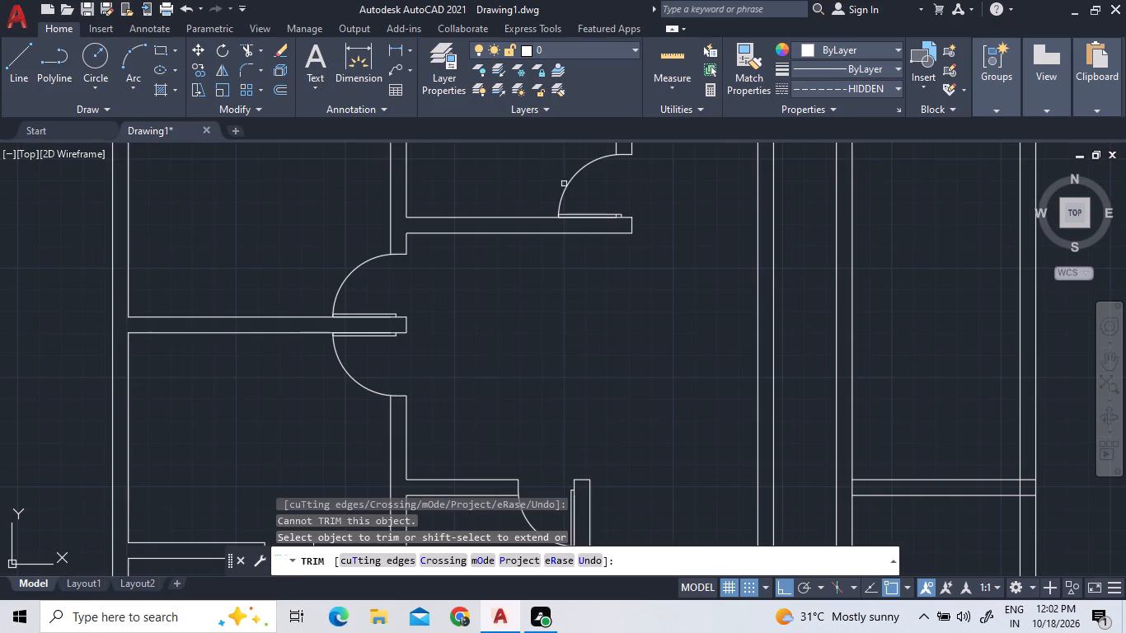
scroll(639, 243, up, 3)
scroll(610, 348, down, 3)
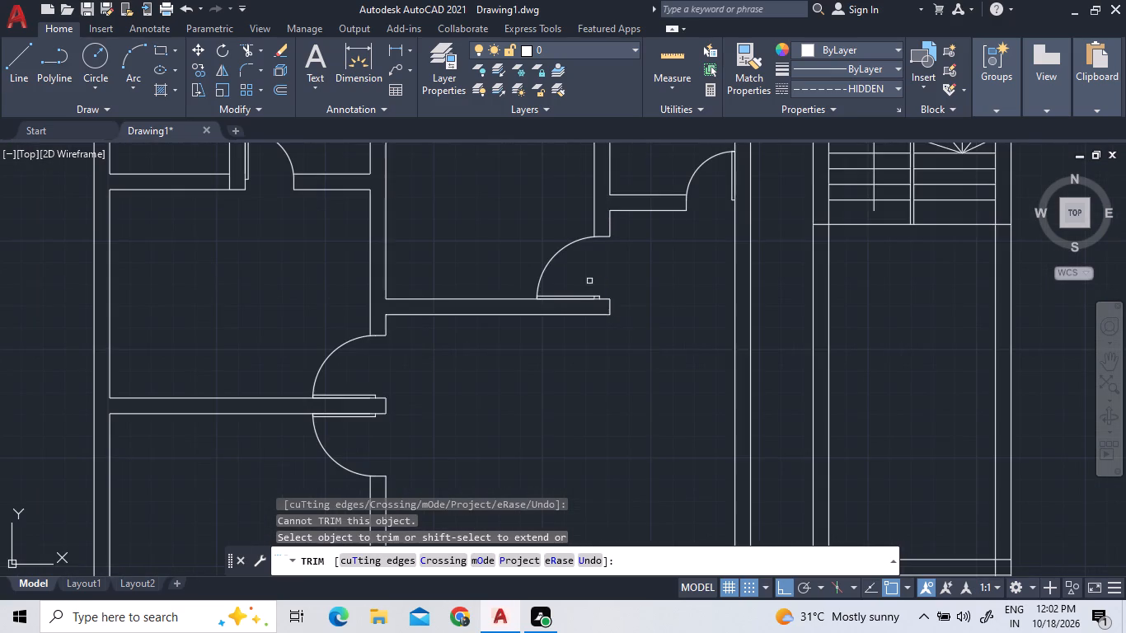
scroll(589, 281, up, 4)
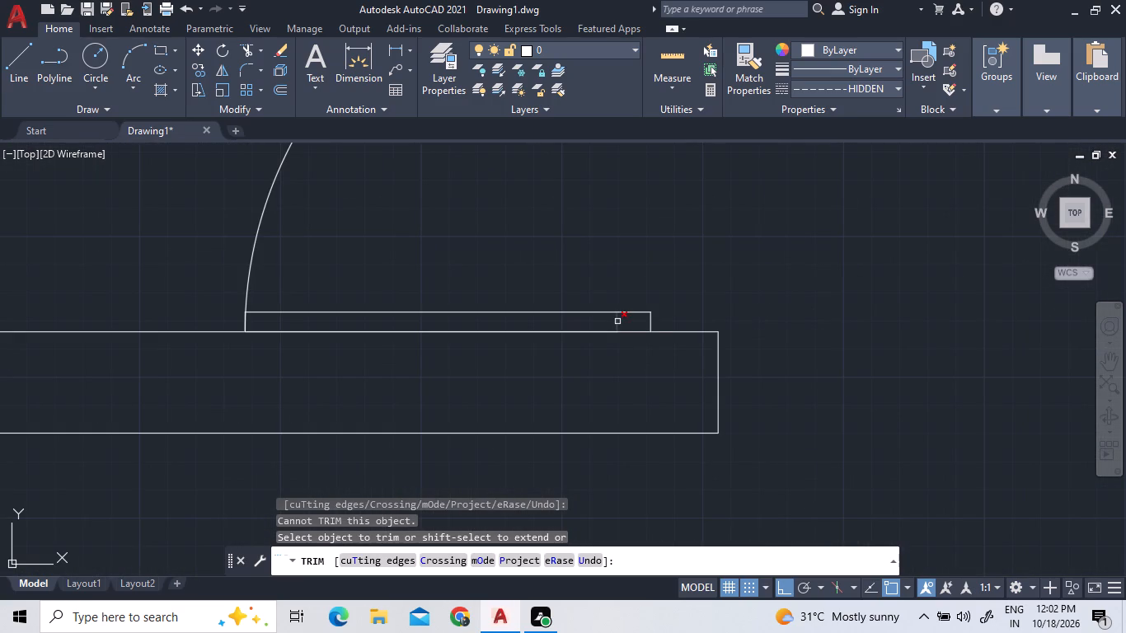
double_click(617, 321)
Inspect the southern block's remaining doors and wall openings for leftover lines, ending the Trim command.
scroll(563, 554, down, 5)
scroll(690, 298, down, 1)
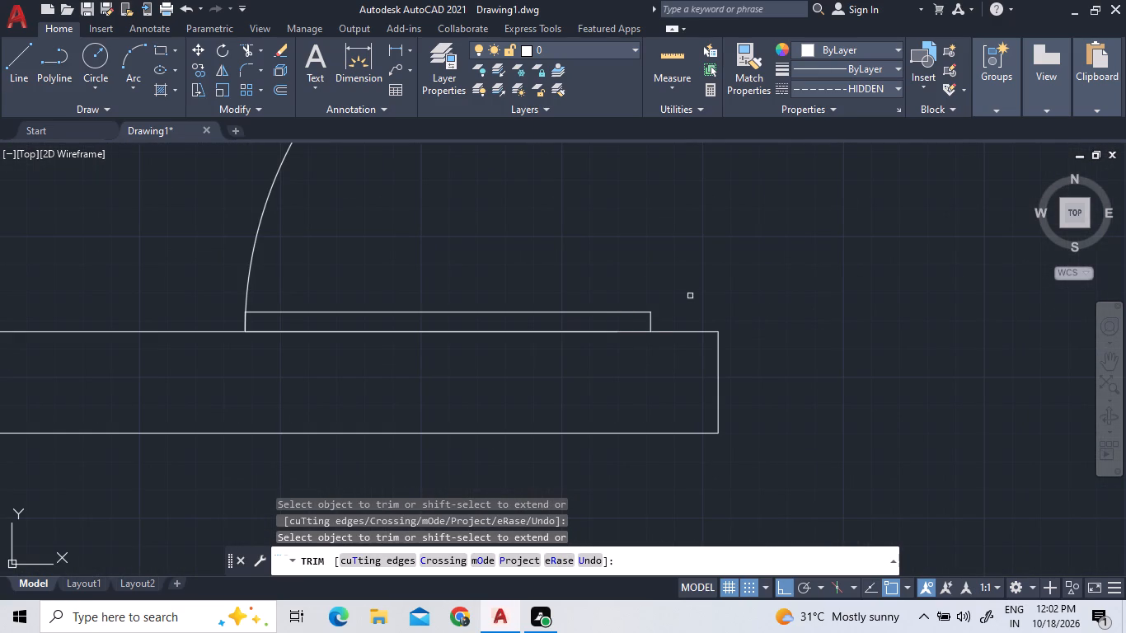
scroll(690, 298, down, 4)
scroll(753, 261, up, 1)
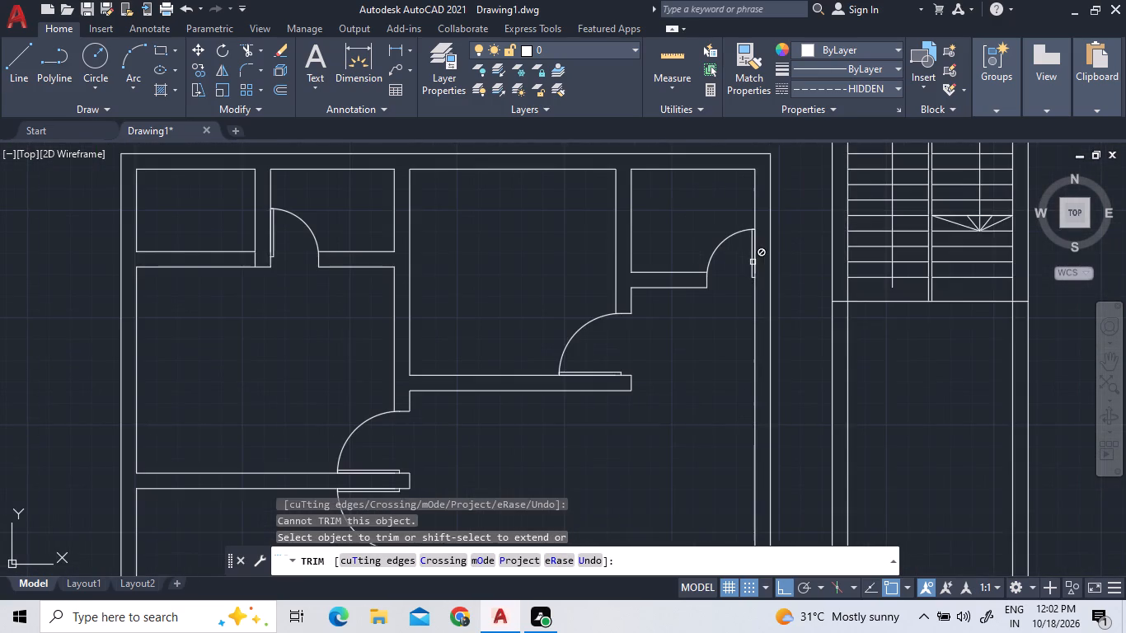
scroll(753, 272, up, 3)
scroll(719, 401, down, 3)
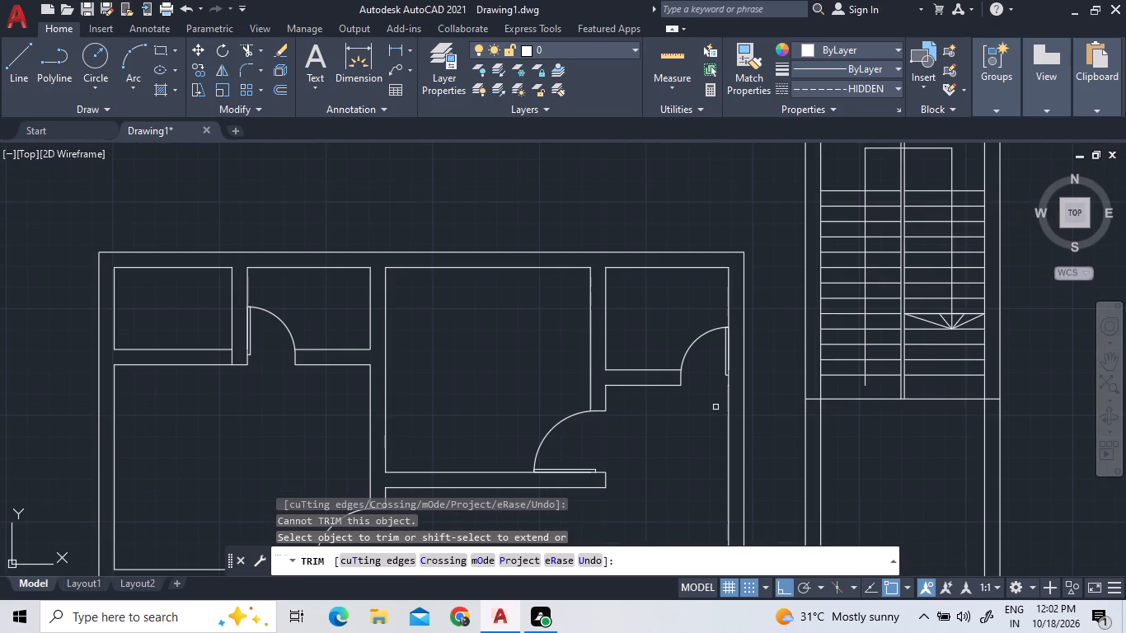
scroll(274, 363, up, 2)
scroll(133, 334, up, 2)
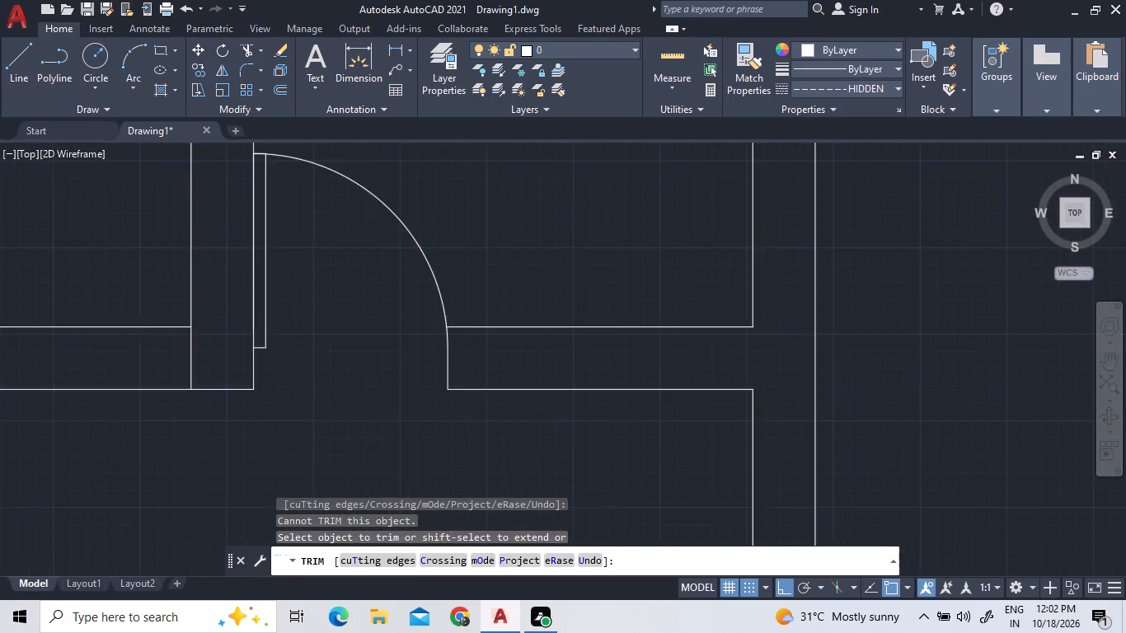
scroll(136, 333, down, 5)
middle_drag(161, 368, 218, 293)
scroll(228, 285, down, 1)
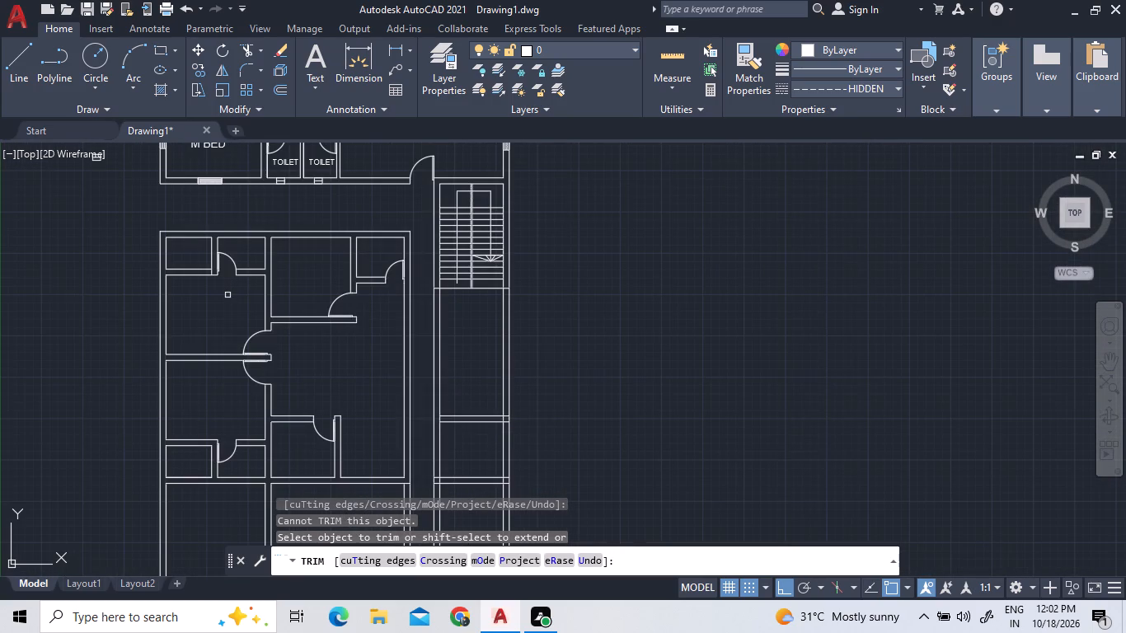
key(Escape)
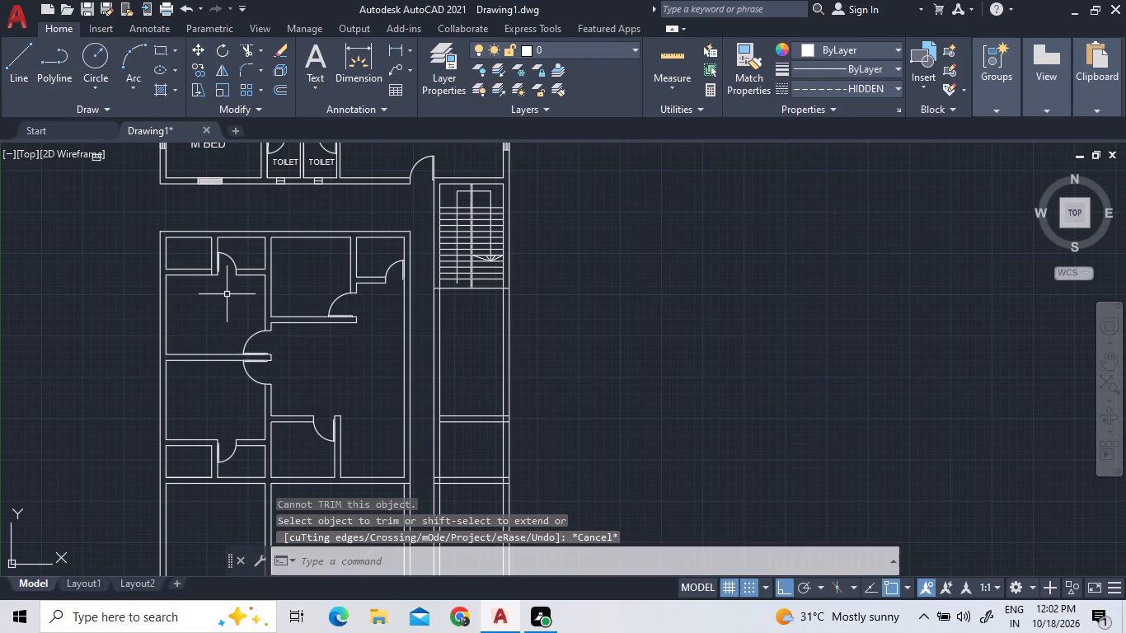
Copy the northern flat's M BED, western VER and adjoining TOILET labels about 21'-4" south into the southern block's northwest rooms.
scroll(286, 322, down, 2)
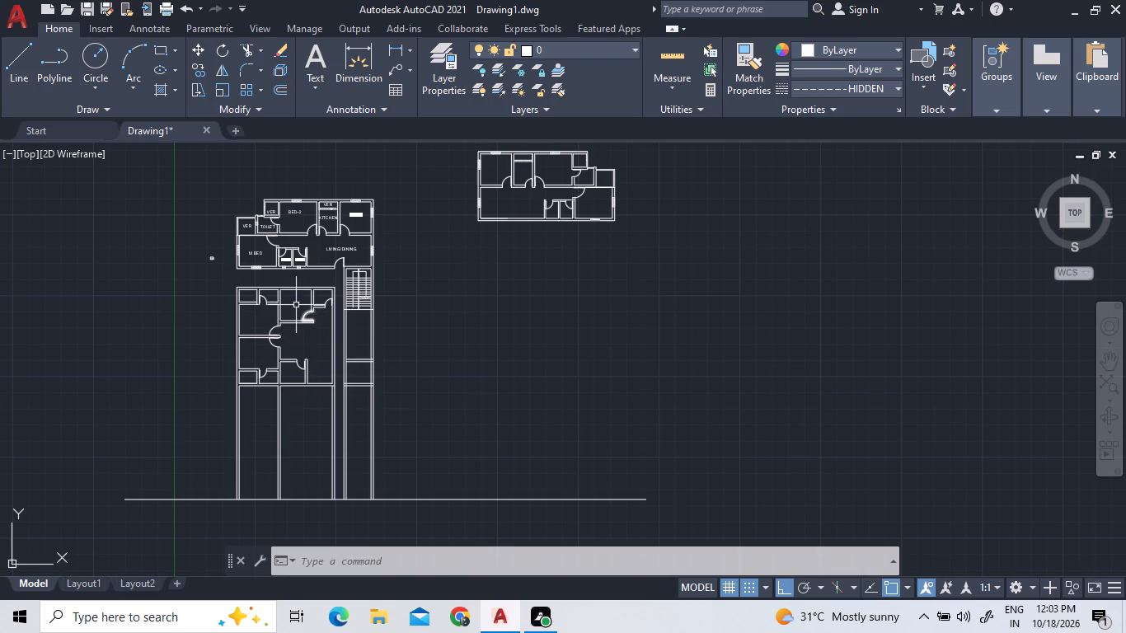
scroll(278, 293, up, 2)
scroll(282, 325, down, 2)
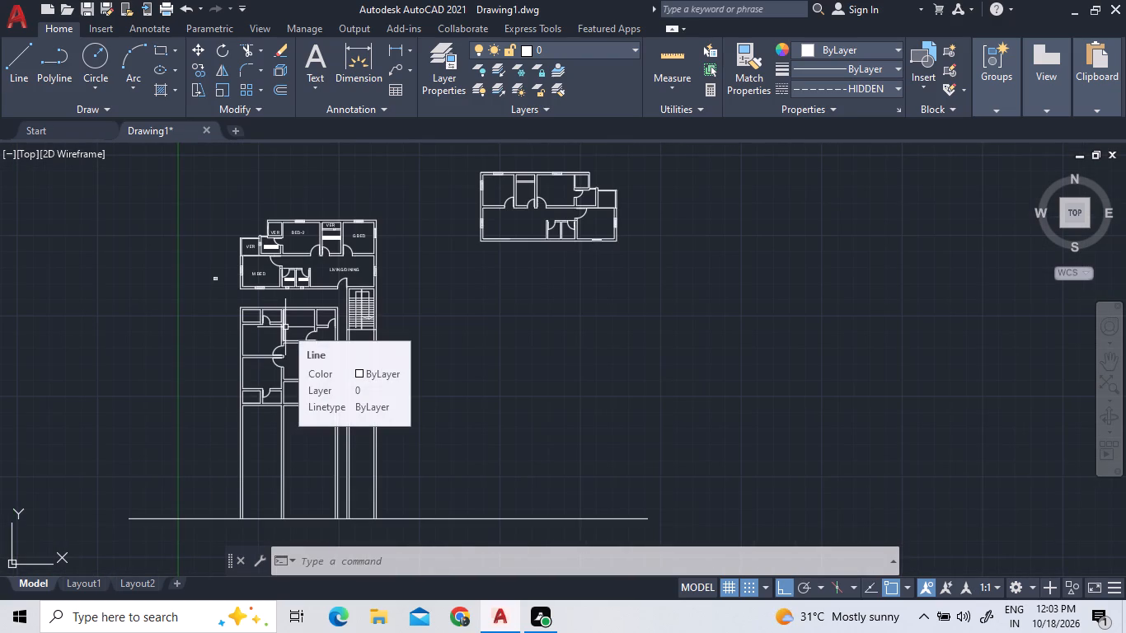
scroll(251, 267, up, 2)
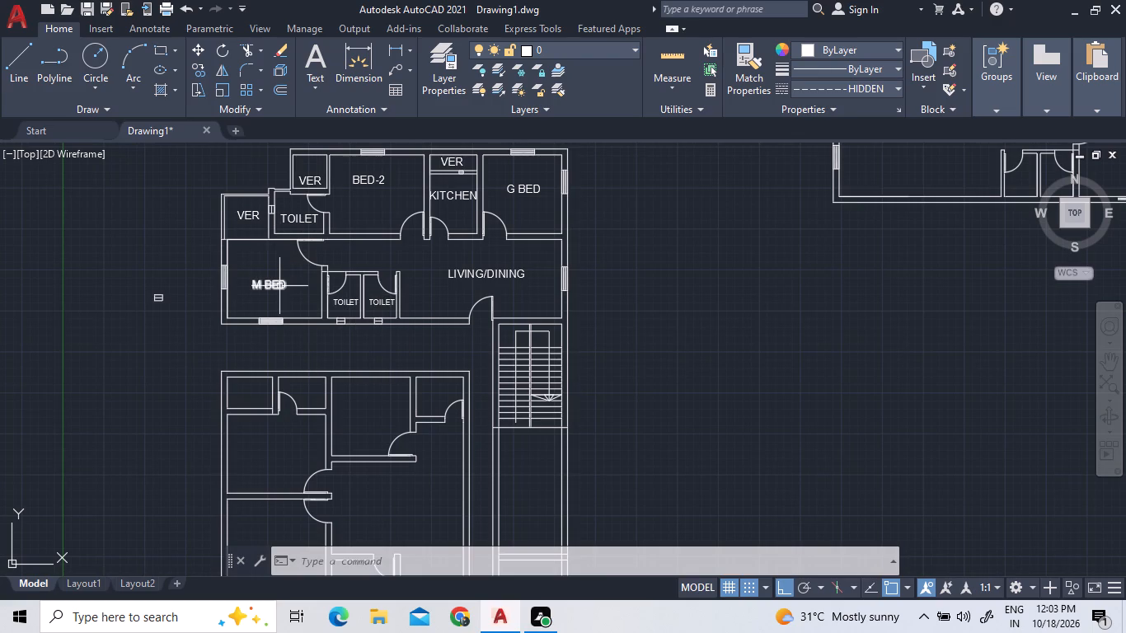
double_click(279, 286)
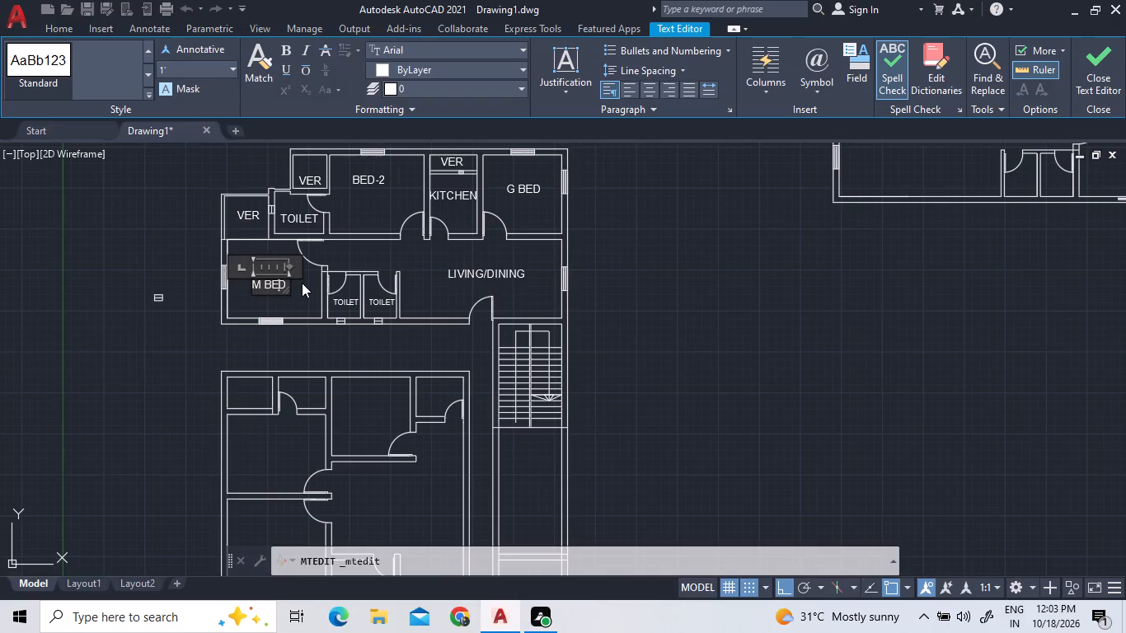
key(Escape)
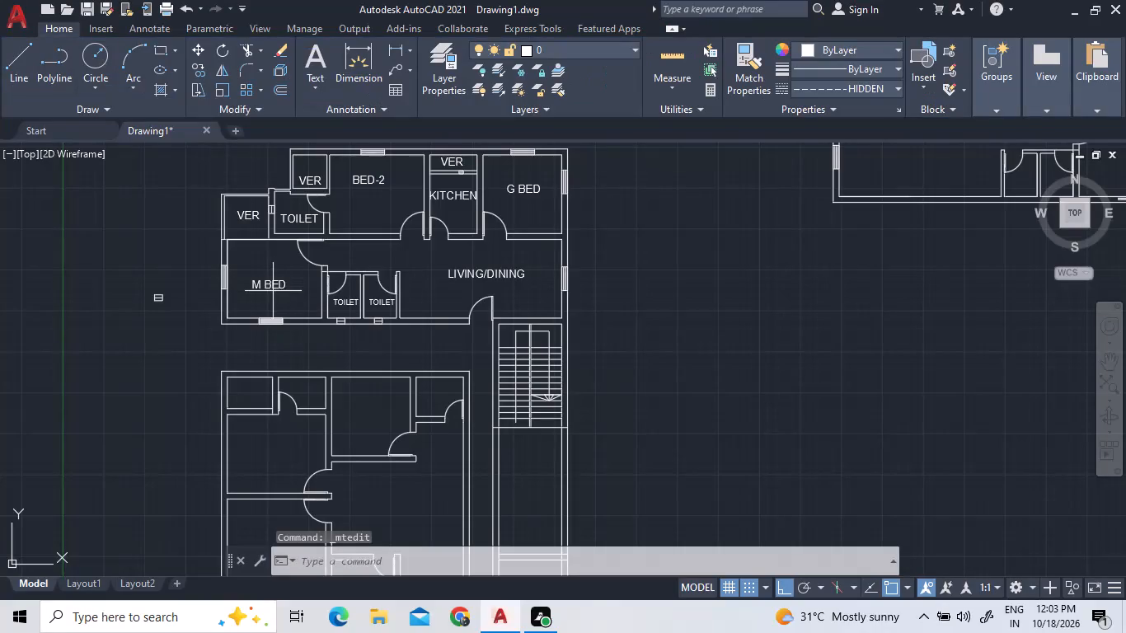
double_click(273, 291)
double_click(266, 272)
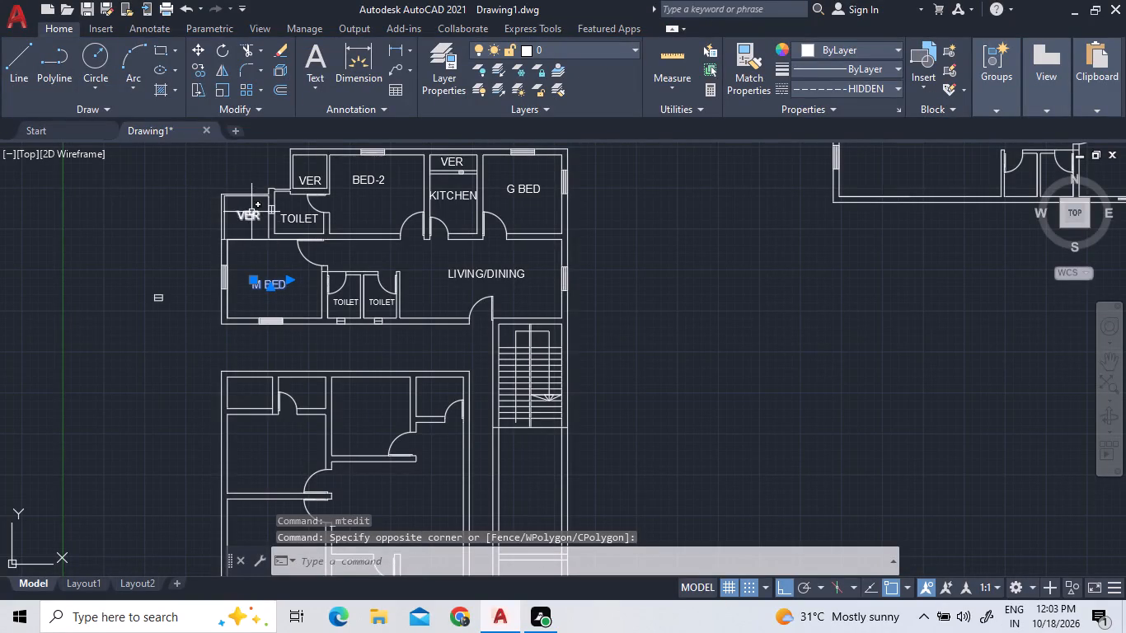
click(251, 212)
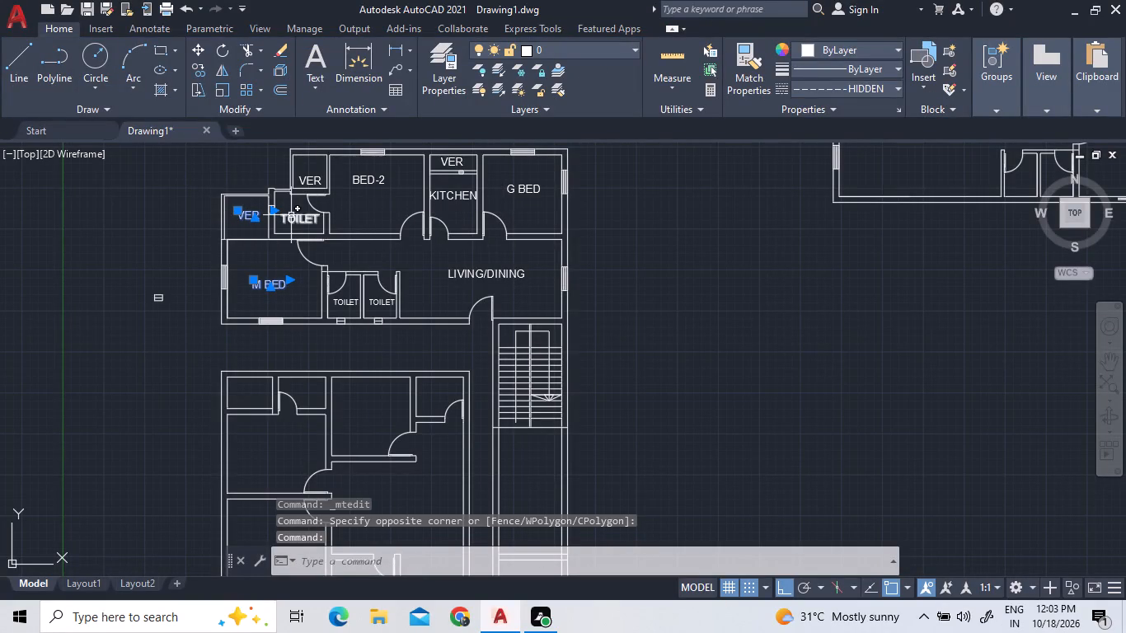
click(291, 215)
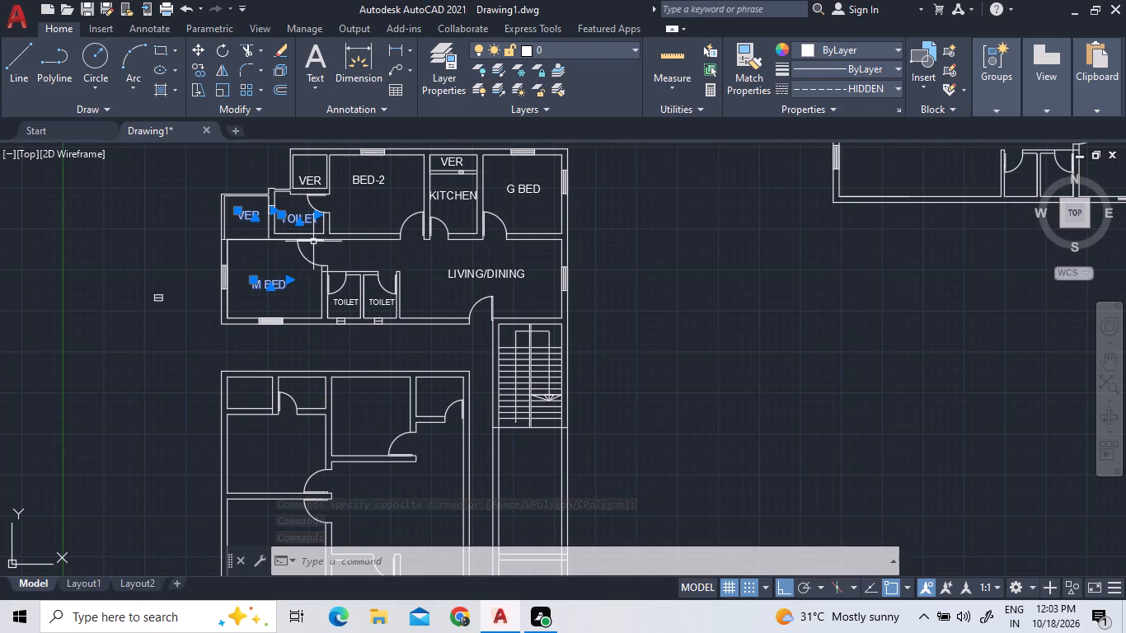
right_click(340, 253)
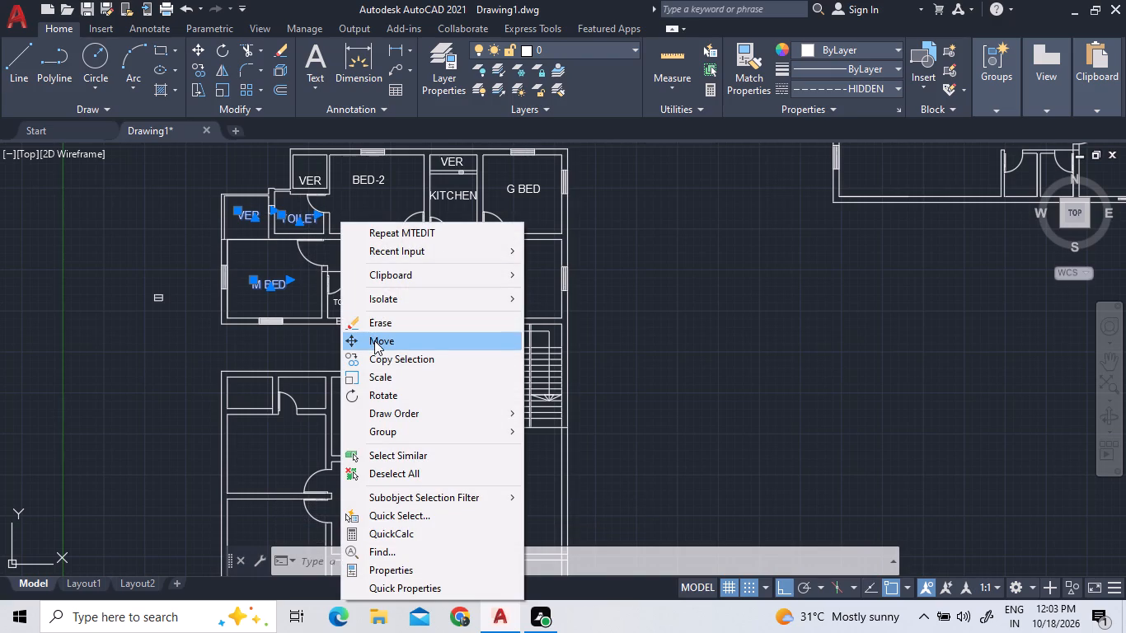
click(376, 354)
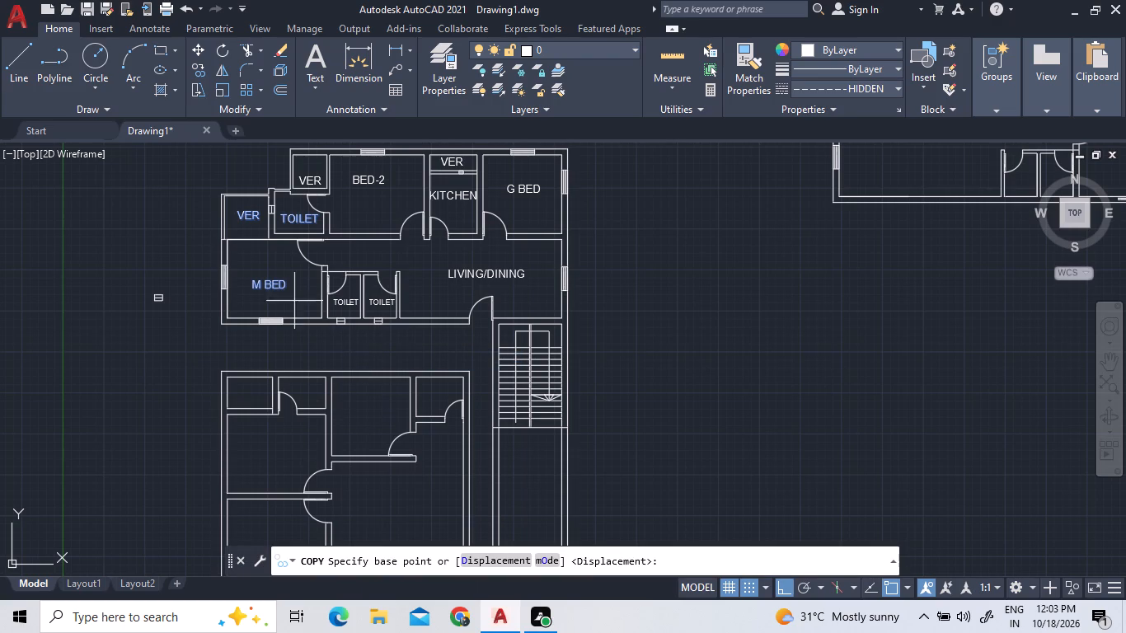
click(286, 290)
scroll(299, 335, down, 3)
scroll(301, 370, up, 1)
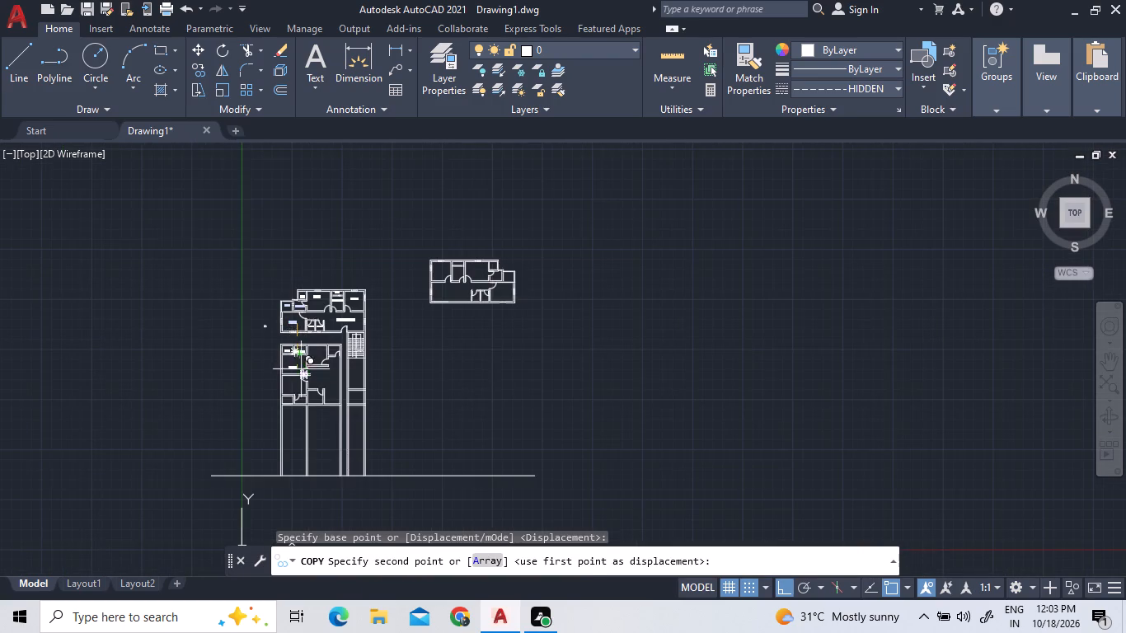
scroll(301, 371, up, 4)
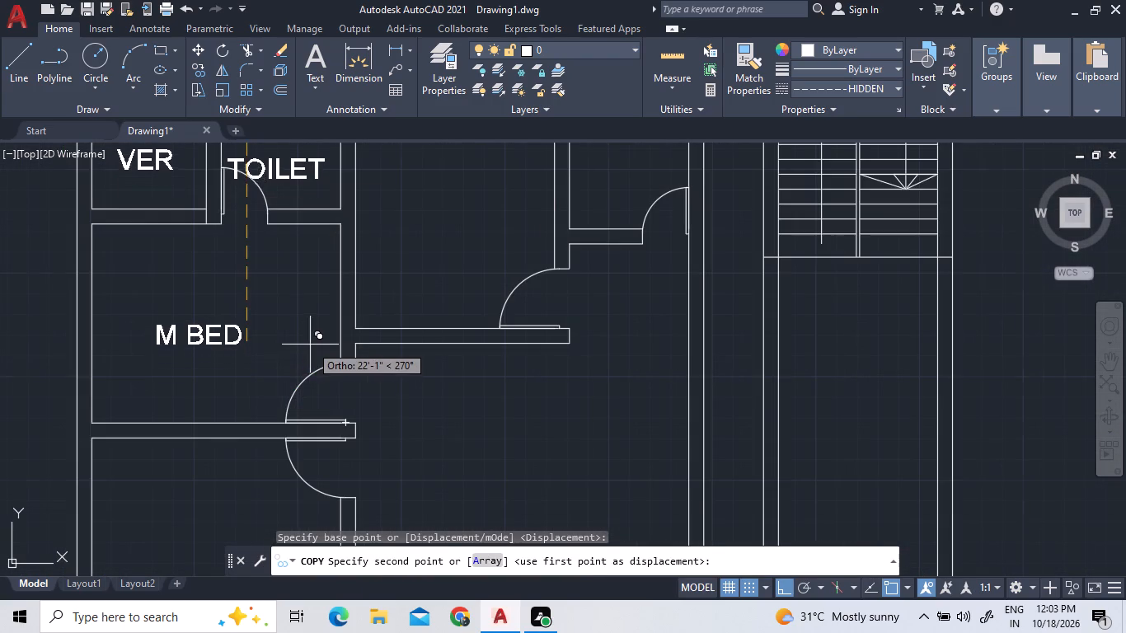
scroll(310, 345, down, 1)
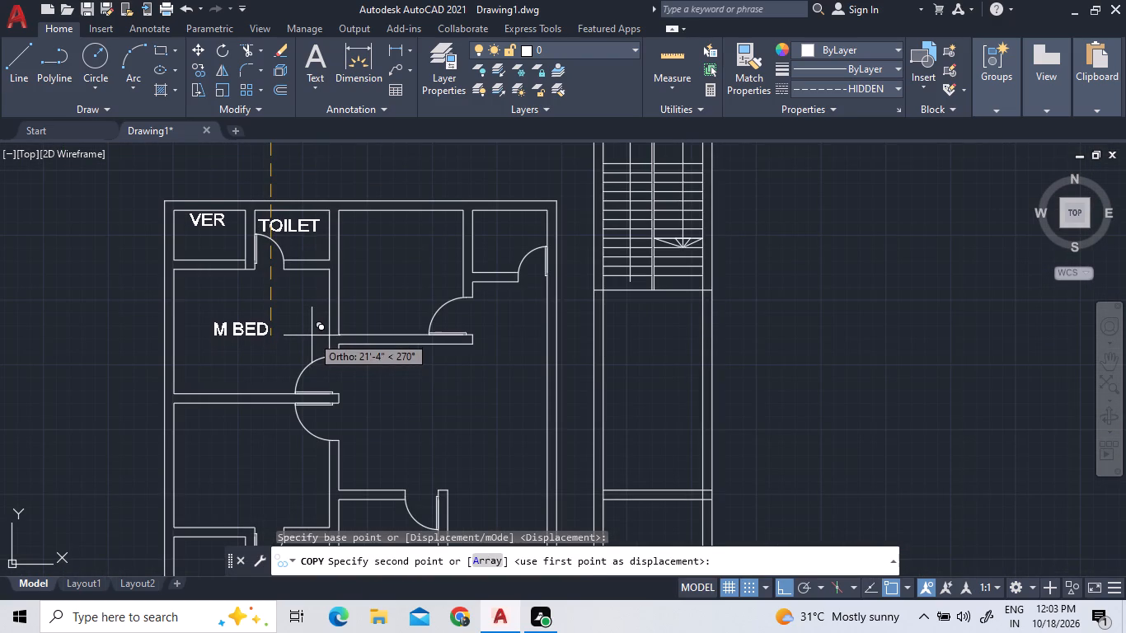
click(312, 335)
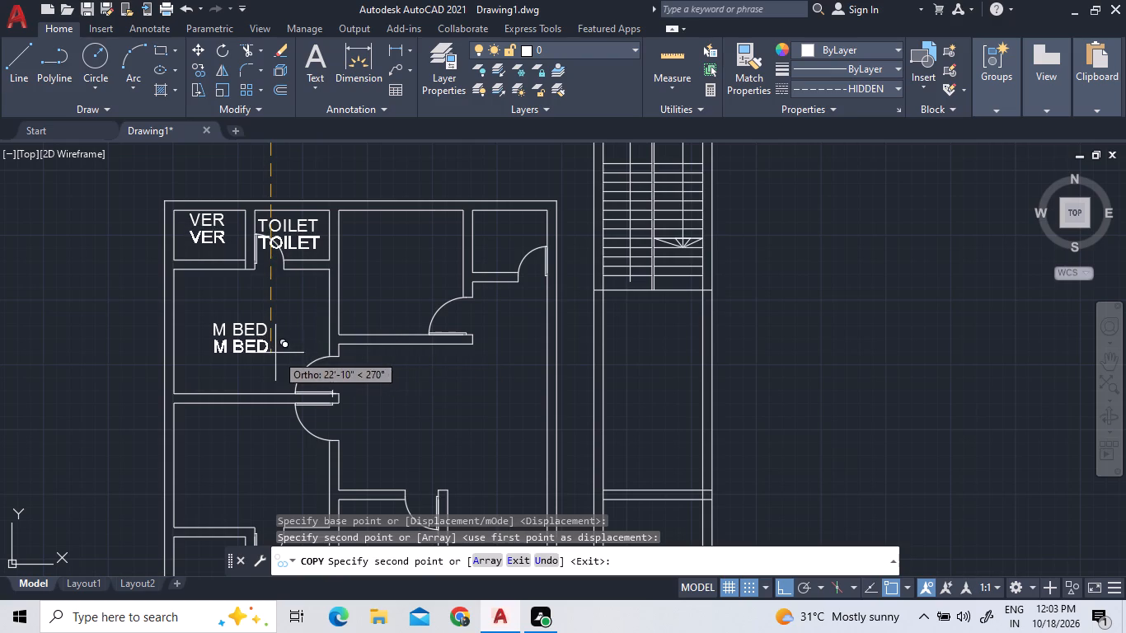
right_click(274, 352)
click(284, 359)
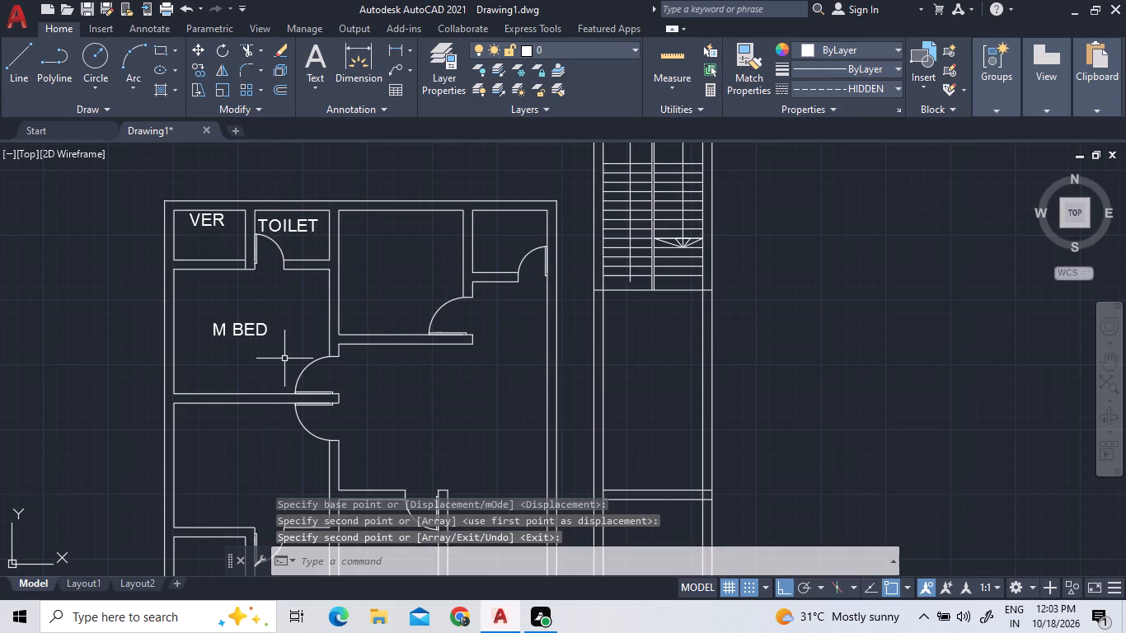
Copy the northern flat's BED-2 label straight south into the southern block's northern middle room.
scroll(284, 359, down, 3)
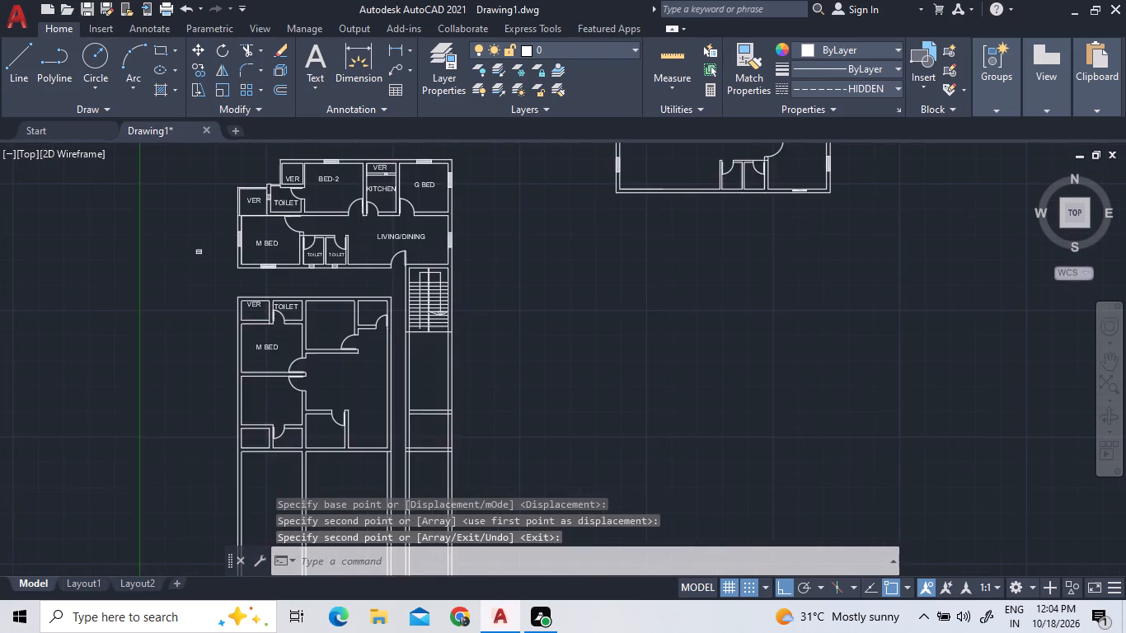
scroll(317, 256, up, 2)
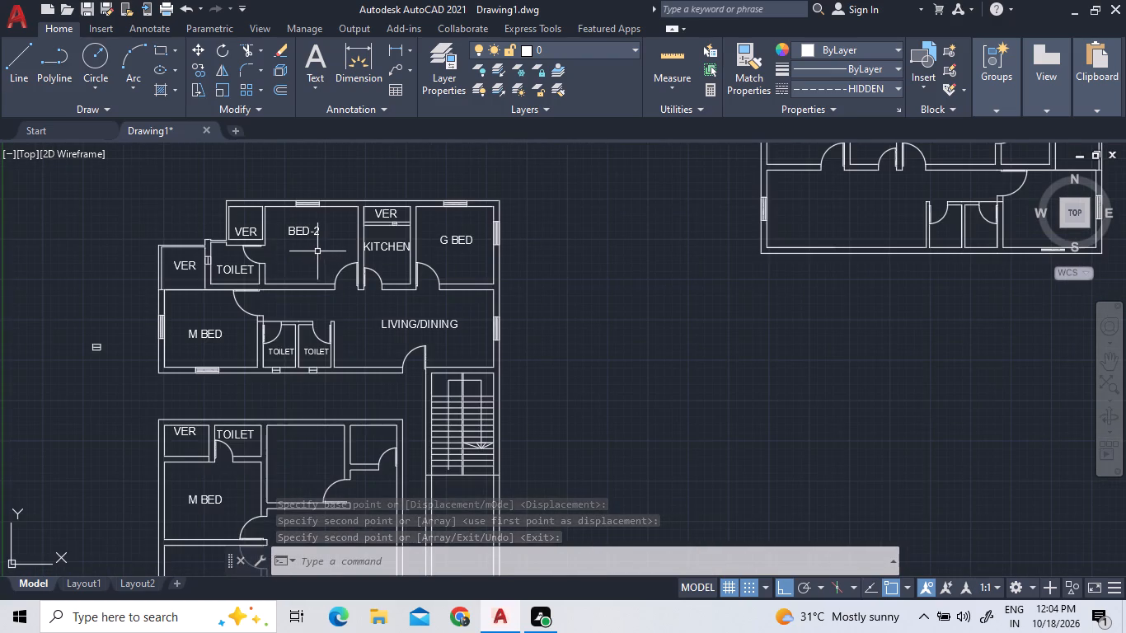
click(306, 232)
right_click(302, 252)
right_click(301, 252)
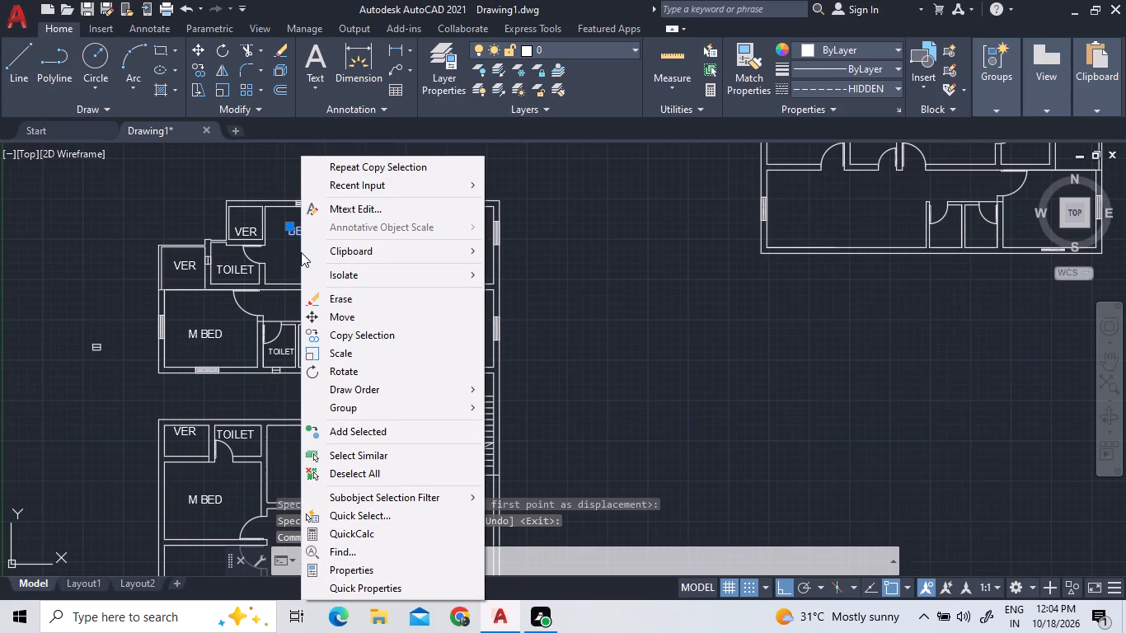
double_click(337, 335)
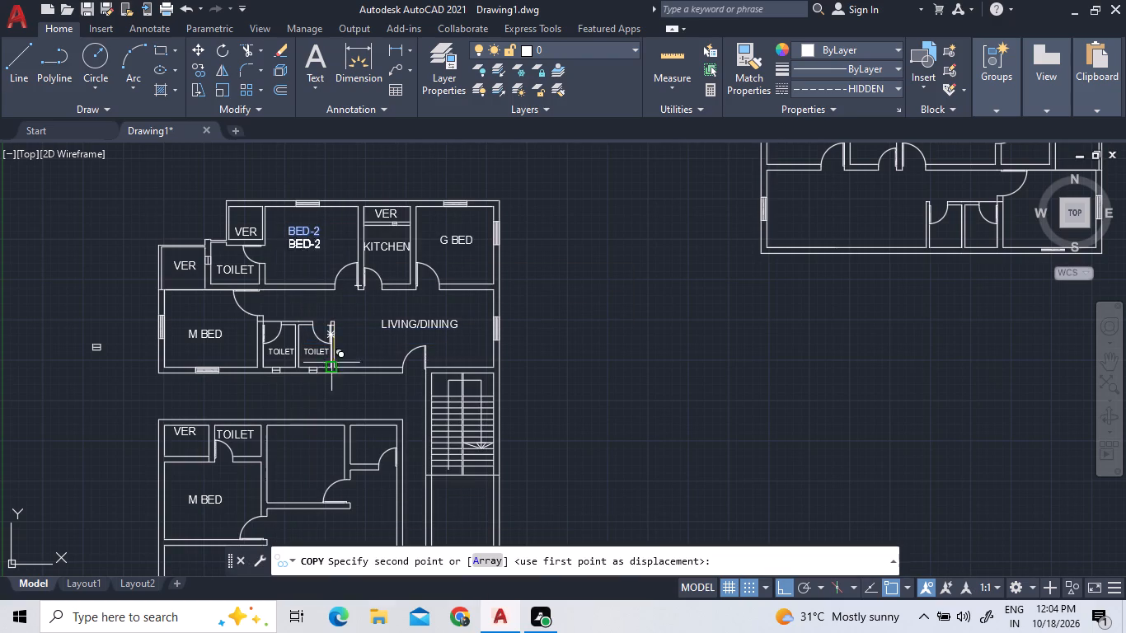
scroll(334, 485, down, 3)
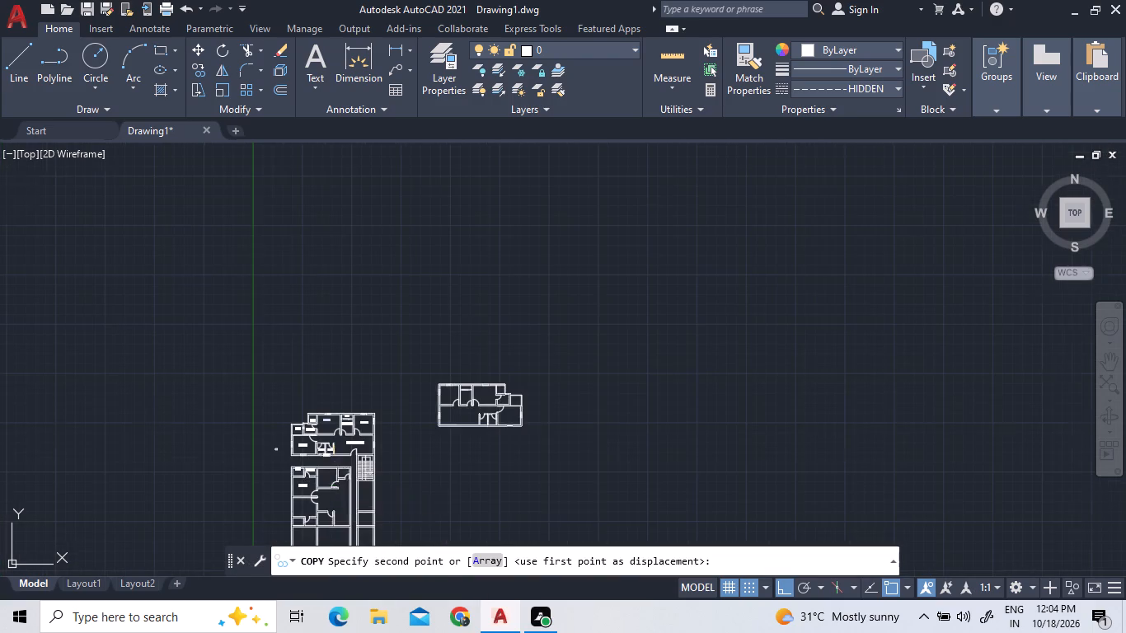
scroll(342, 508, up, 3)
click(343, 490)
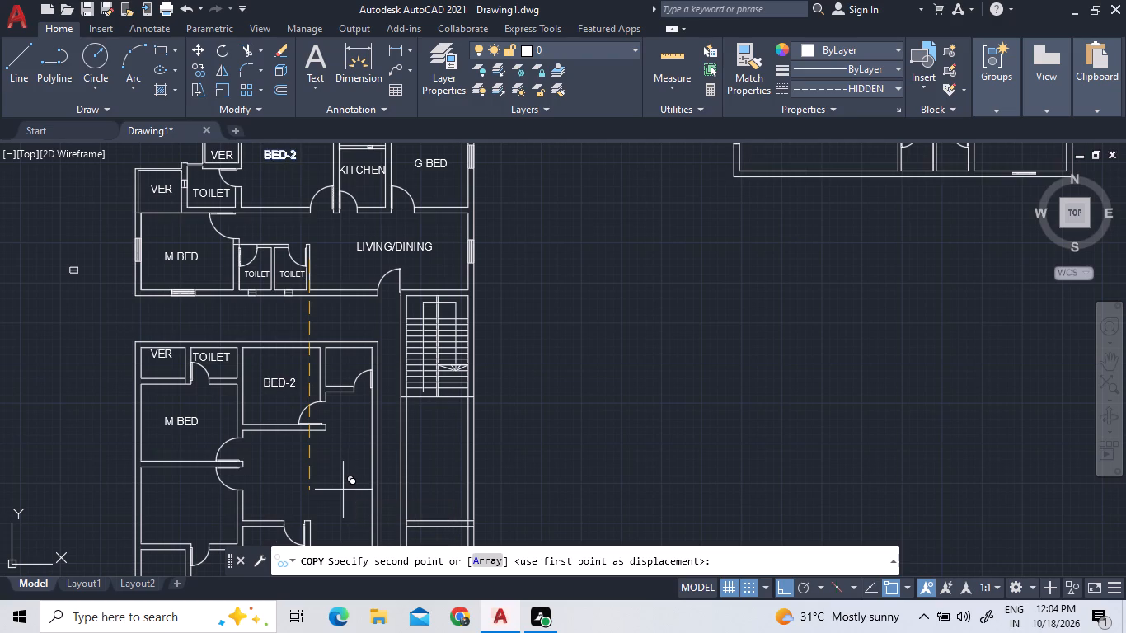
right_click(613, 346)
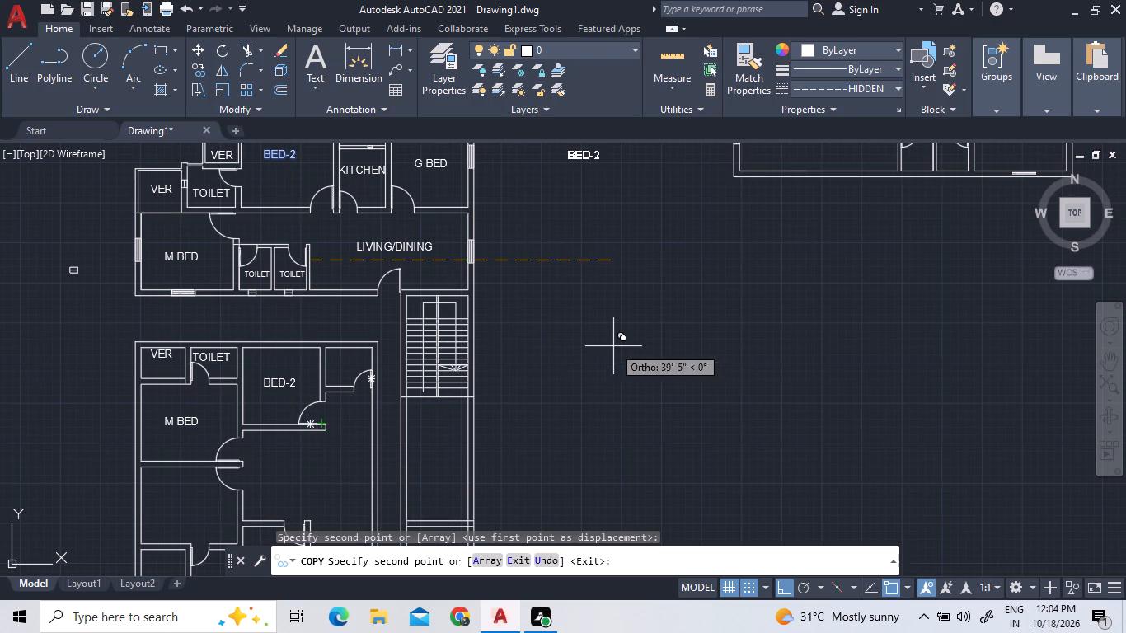
click(617, 348)
click(622, 352)
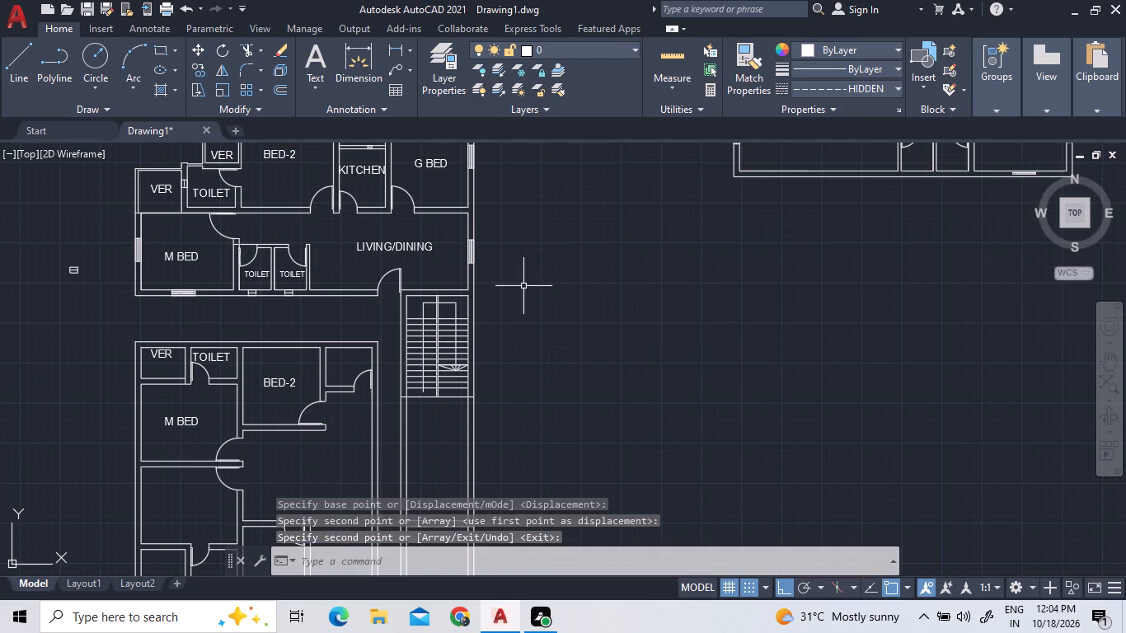
Copy the southern block's TOILET label straight south into the eastern small room of the southwest corner.
scroll(503, 325, down, 1)
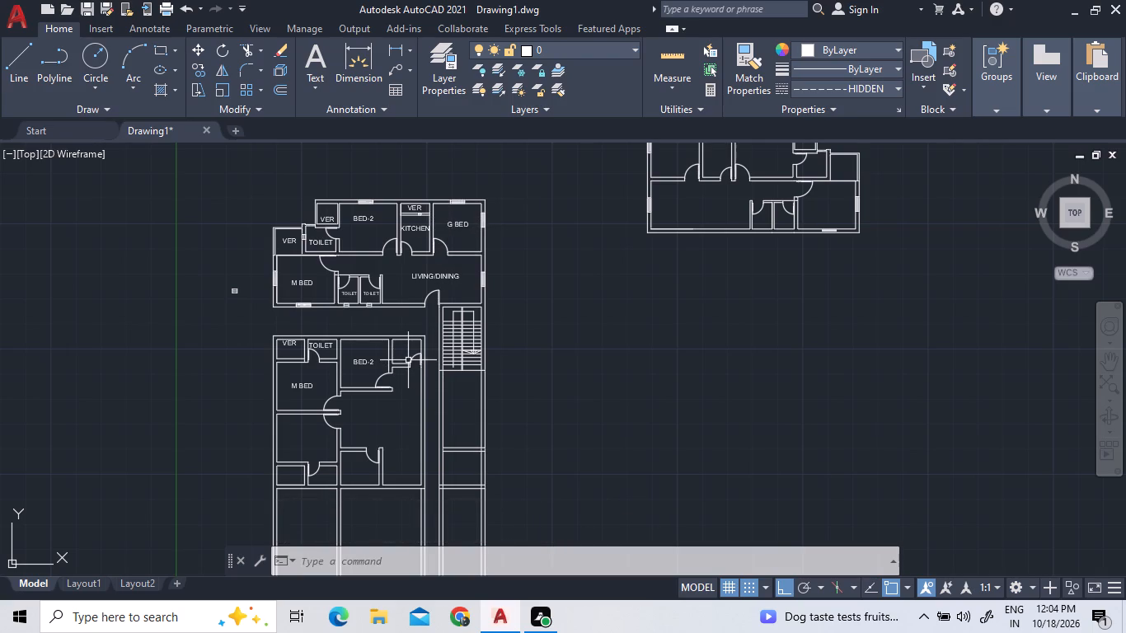
scroll(408, 360, up, 1)
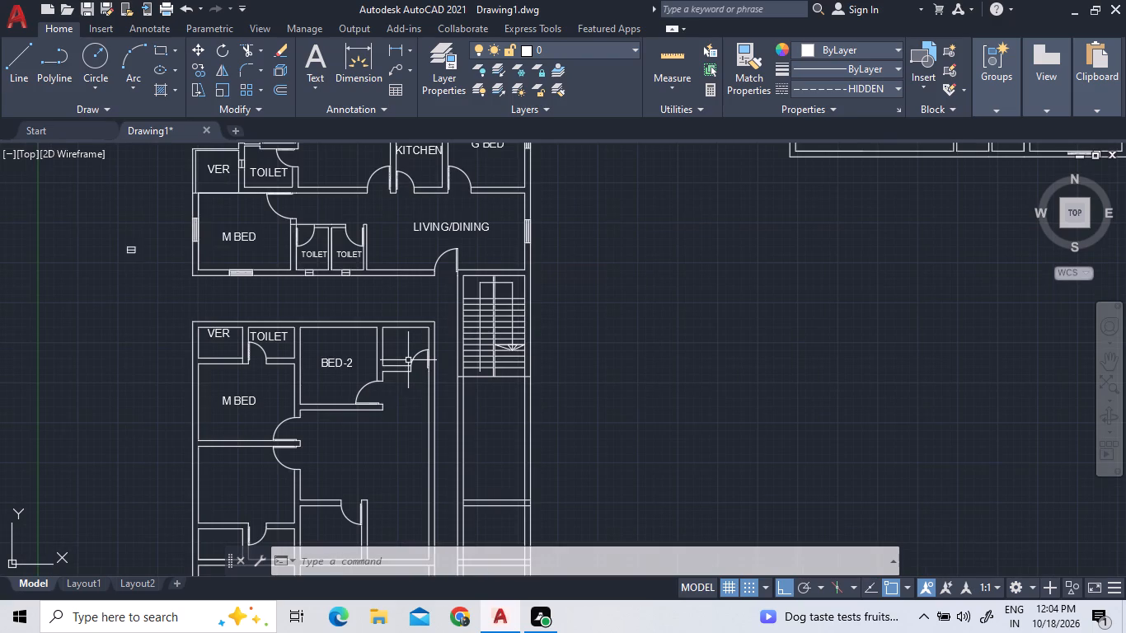
scroll(407, 361, down, 1)
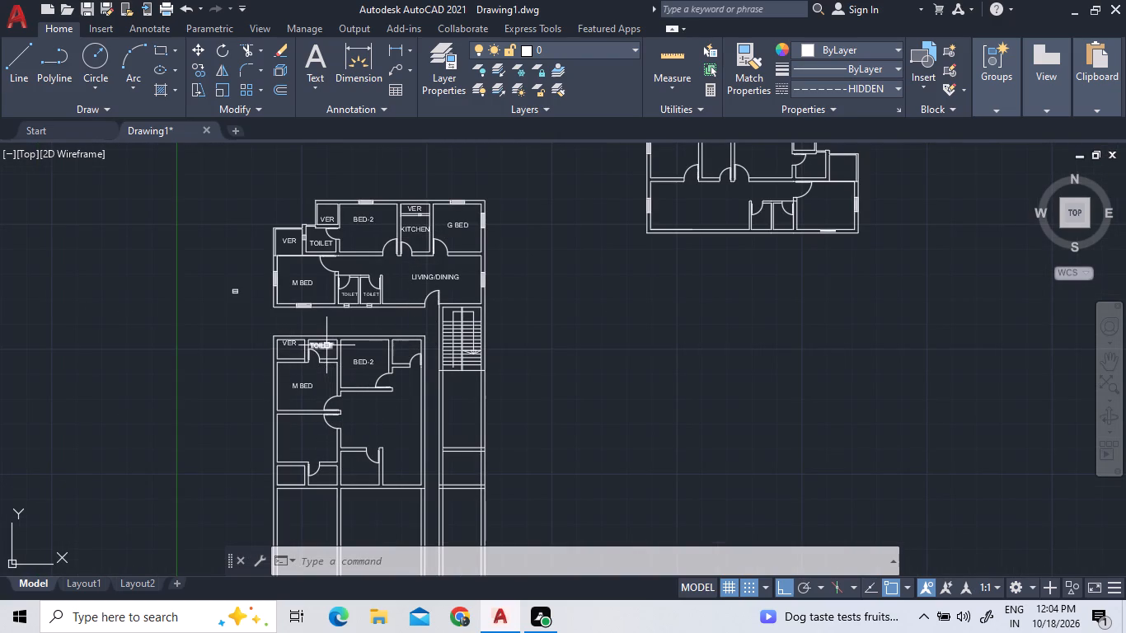
scroll(330, 349, up, 3)
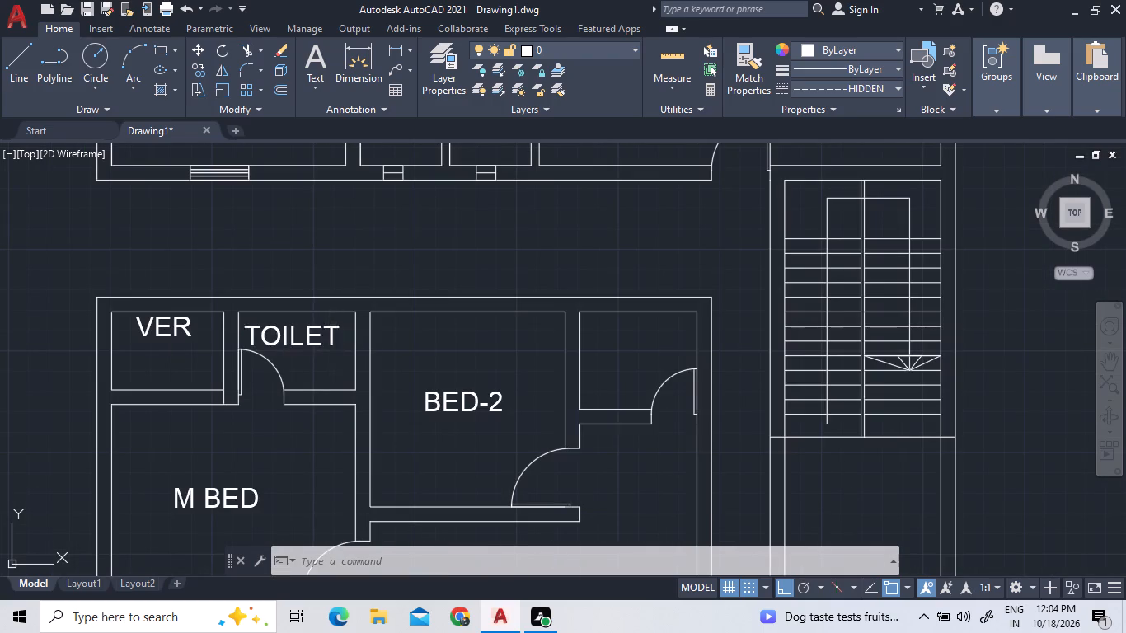
click(330, 337)
right_click(330, 337)
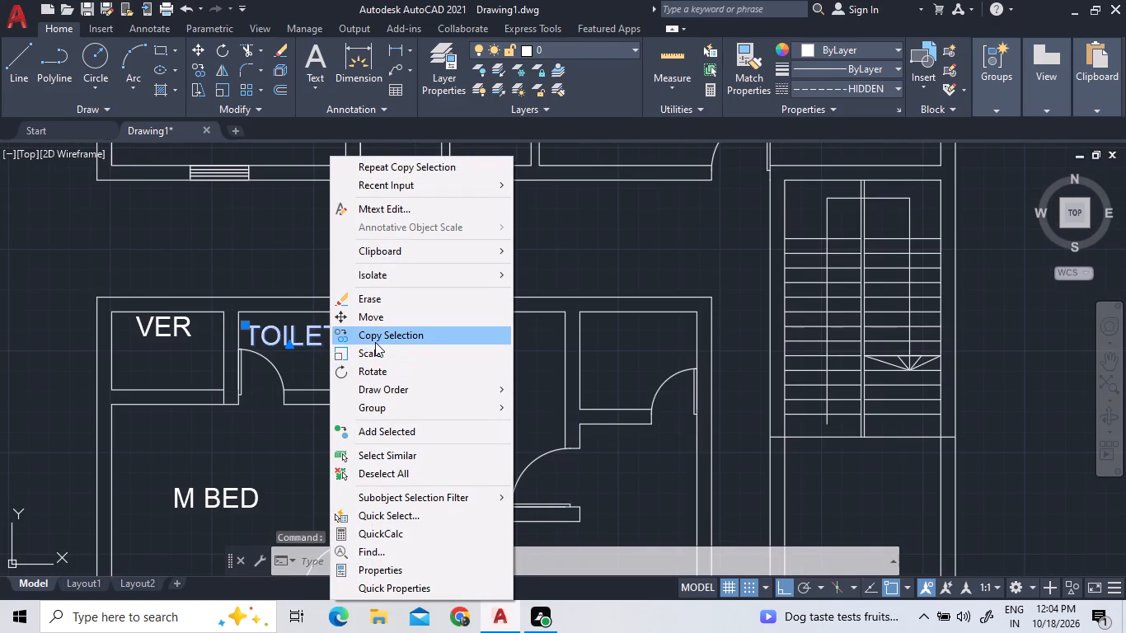
double_click(375, 342)
click(364, 342)
scroll(371, 364, down, 4)
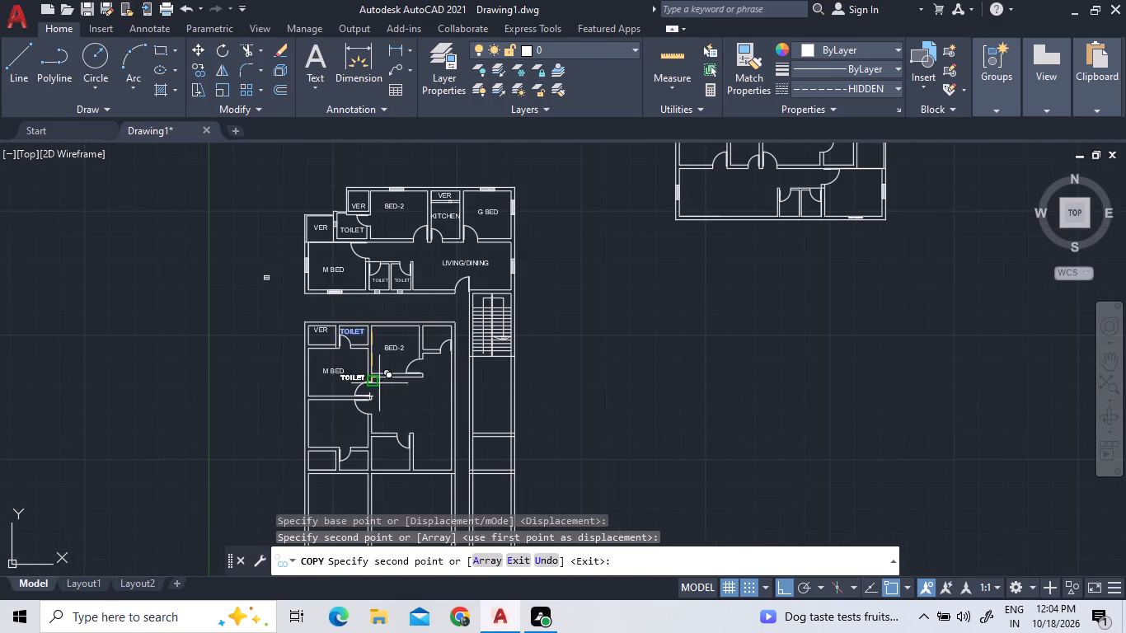
scroll(381, 444, up, 2)
scroll(373, 461, down, 3)
scroll(368, 477, up, 4)
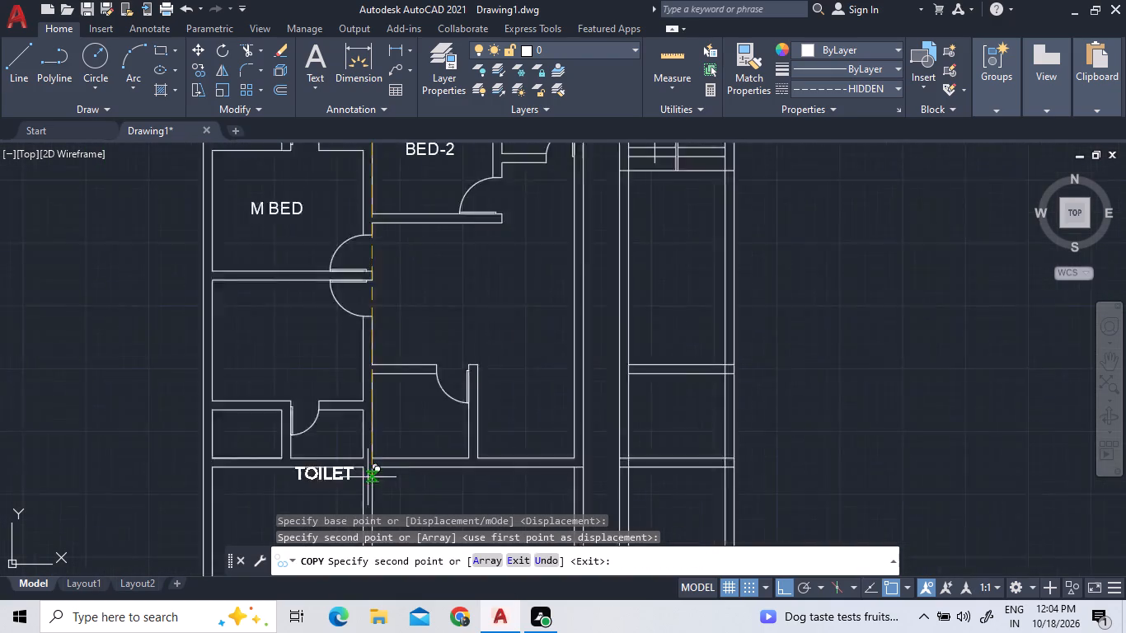
scroll(367, 466, up, 2)
click(389, 397)
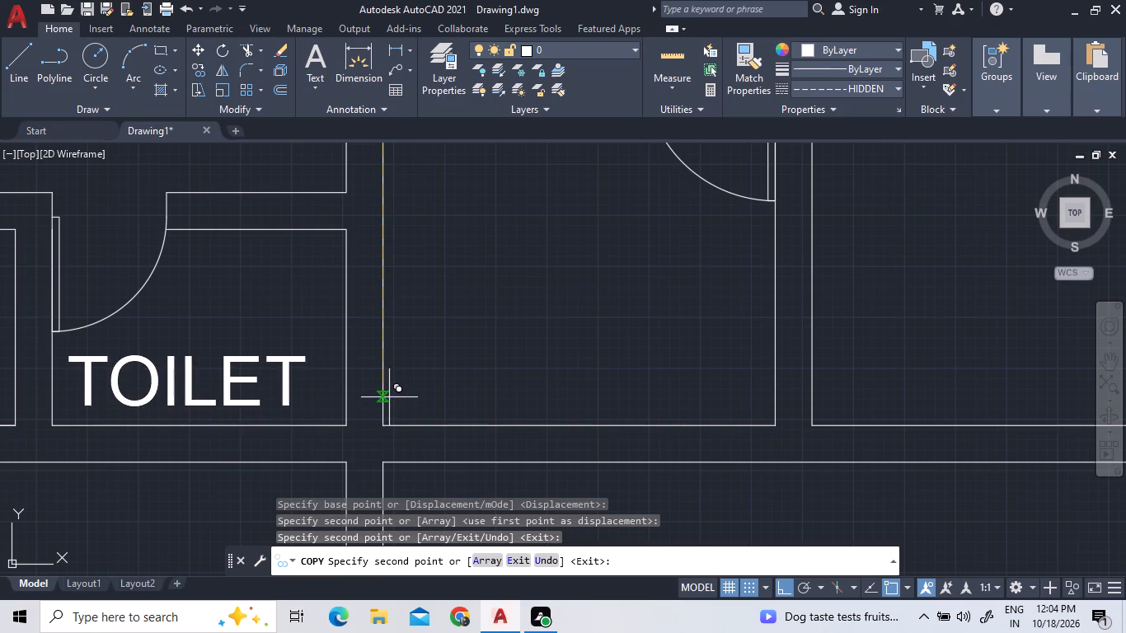
Place two overlapping copies of the TOILET label just south of the southern block's northeast small room.
scroll(476, 378, down, 3)
scroll(434, 437, down, 3)
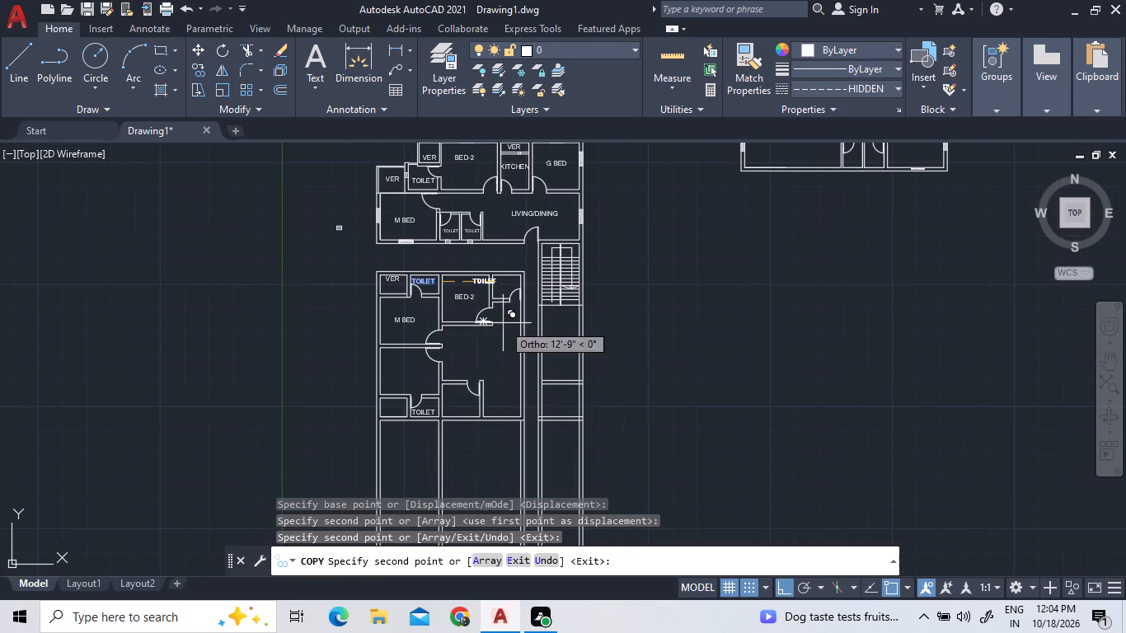
scroll(519, 317, up, 2)
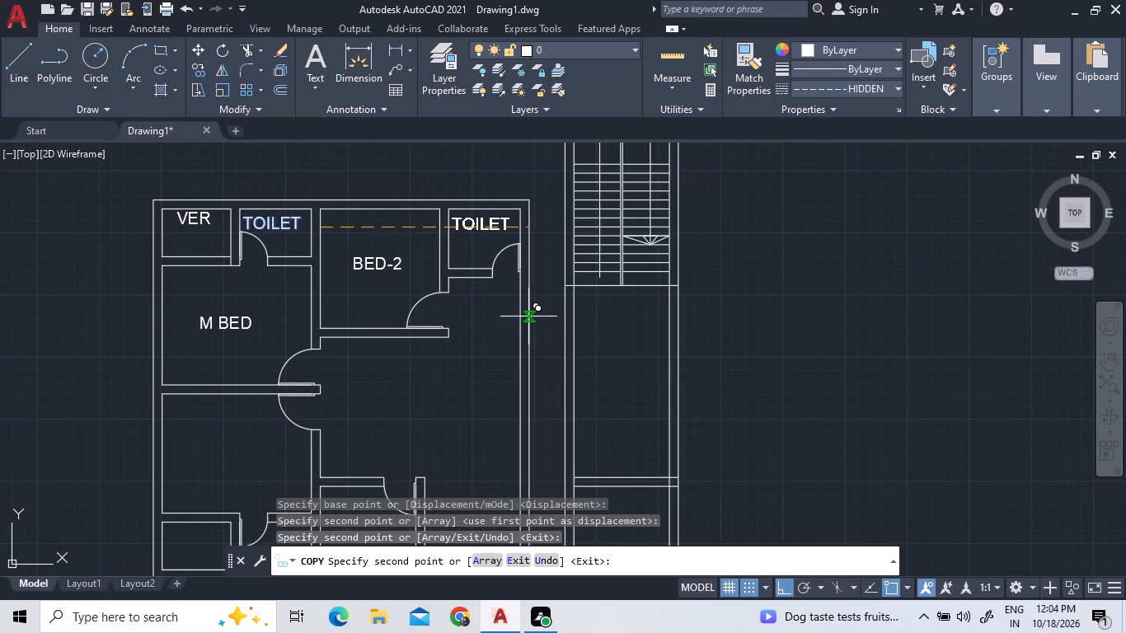
click(529, 316)
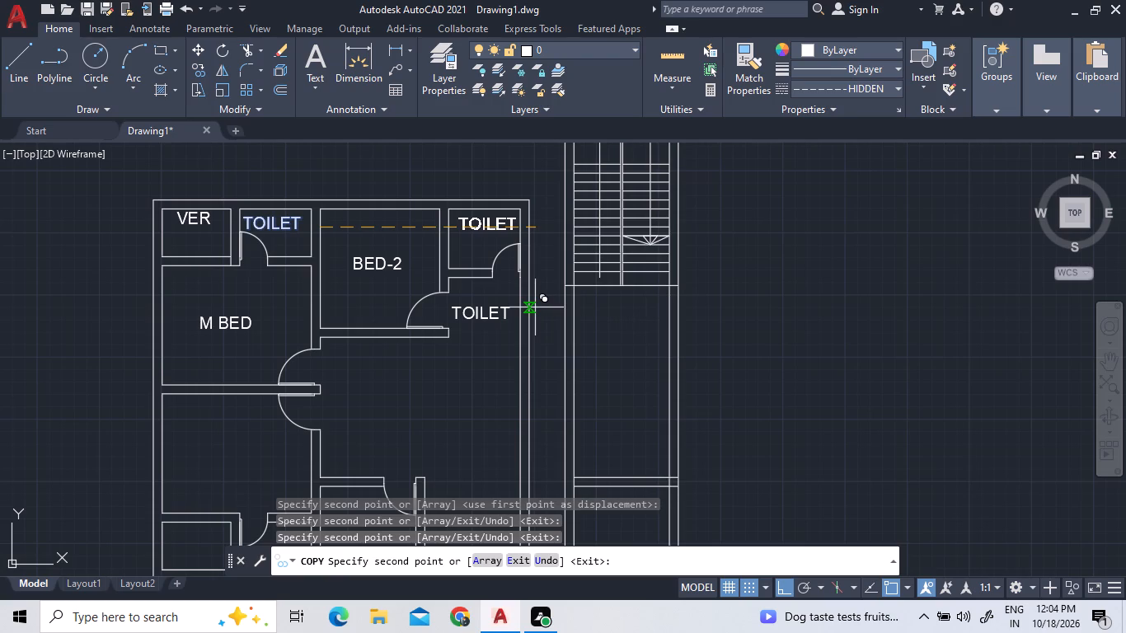
double_click(535, 307)
right_click(535, 312)
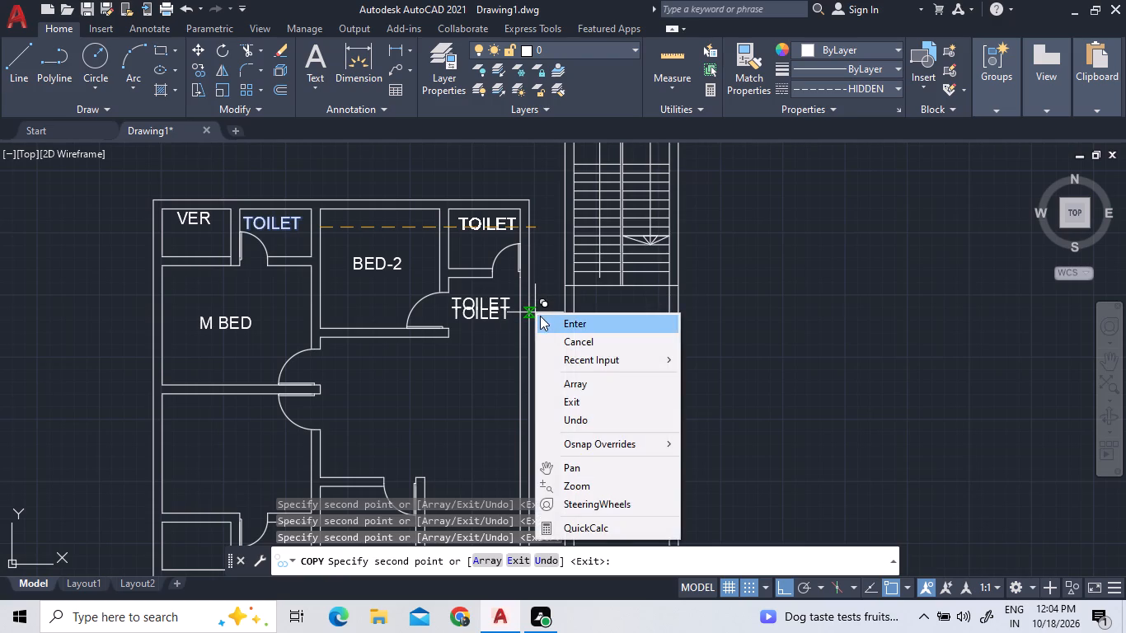
click(540, 316)
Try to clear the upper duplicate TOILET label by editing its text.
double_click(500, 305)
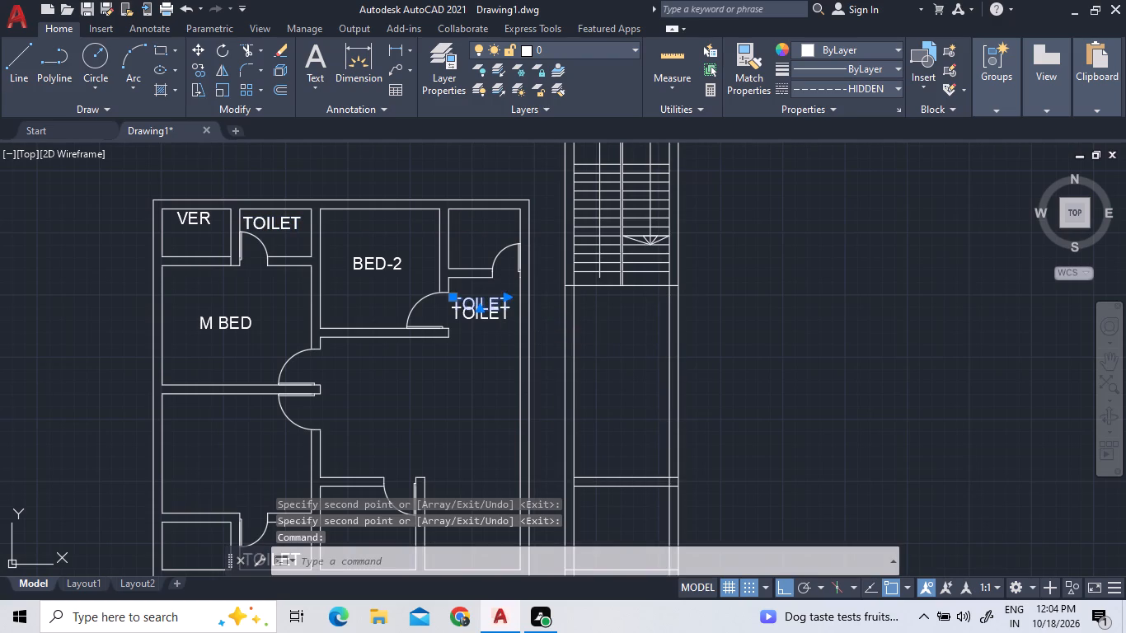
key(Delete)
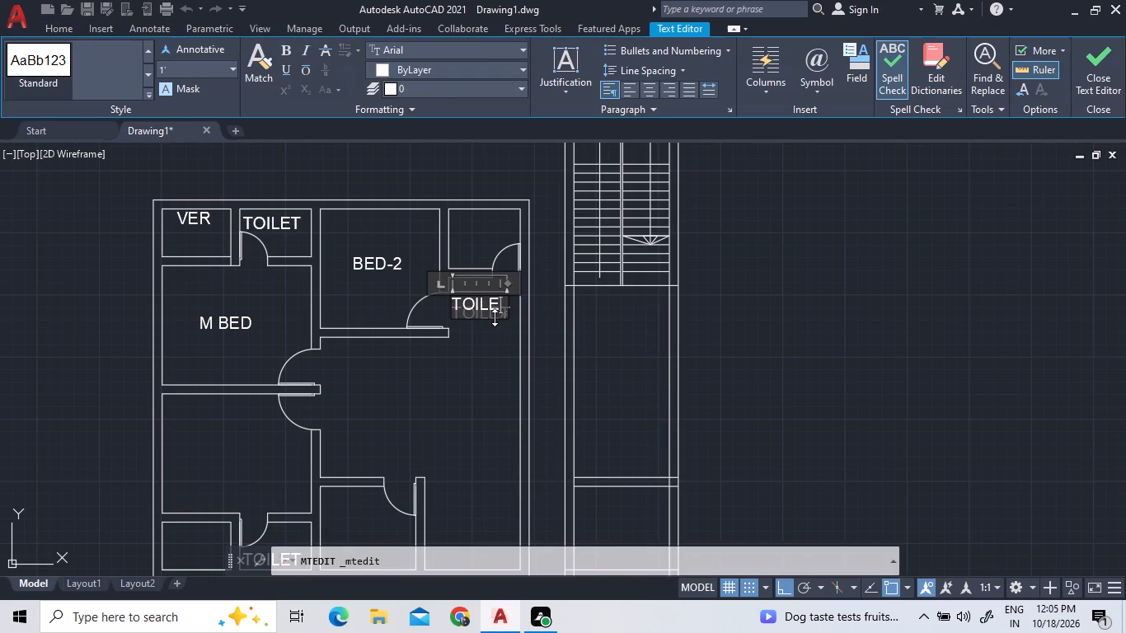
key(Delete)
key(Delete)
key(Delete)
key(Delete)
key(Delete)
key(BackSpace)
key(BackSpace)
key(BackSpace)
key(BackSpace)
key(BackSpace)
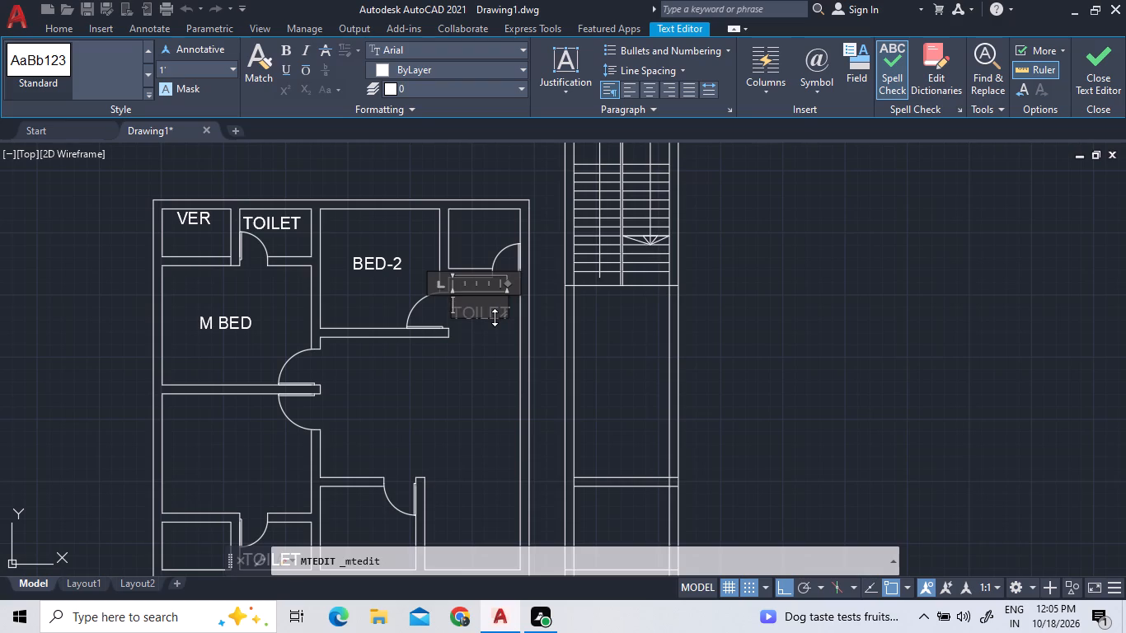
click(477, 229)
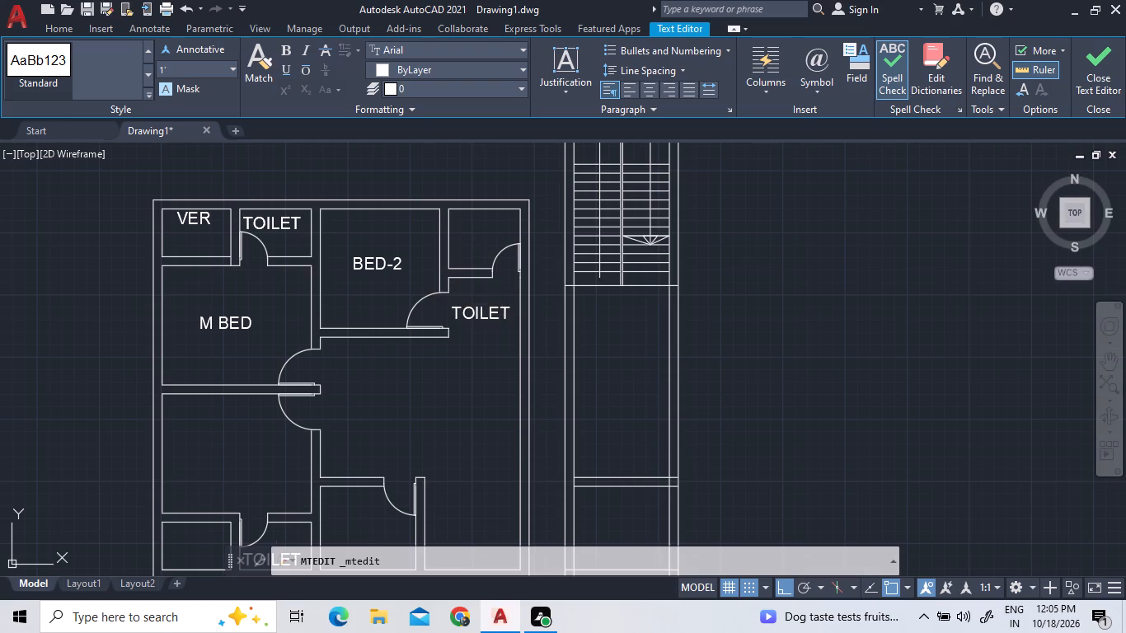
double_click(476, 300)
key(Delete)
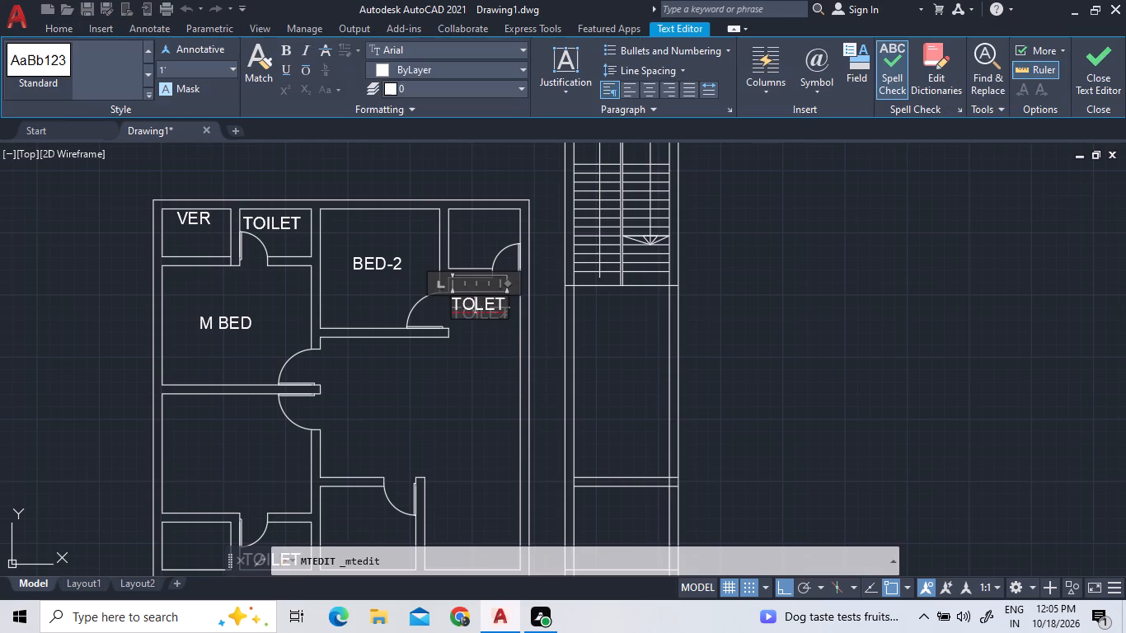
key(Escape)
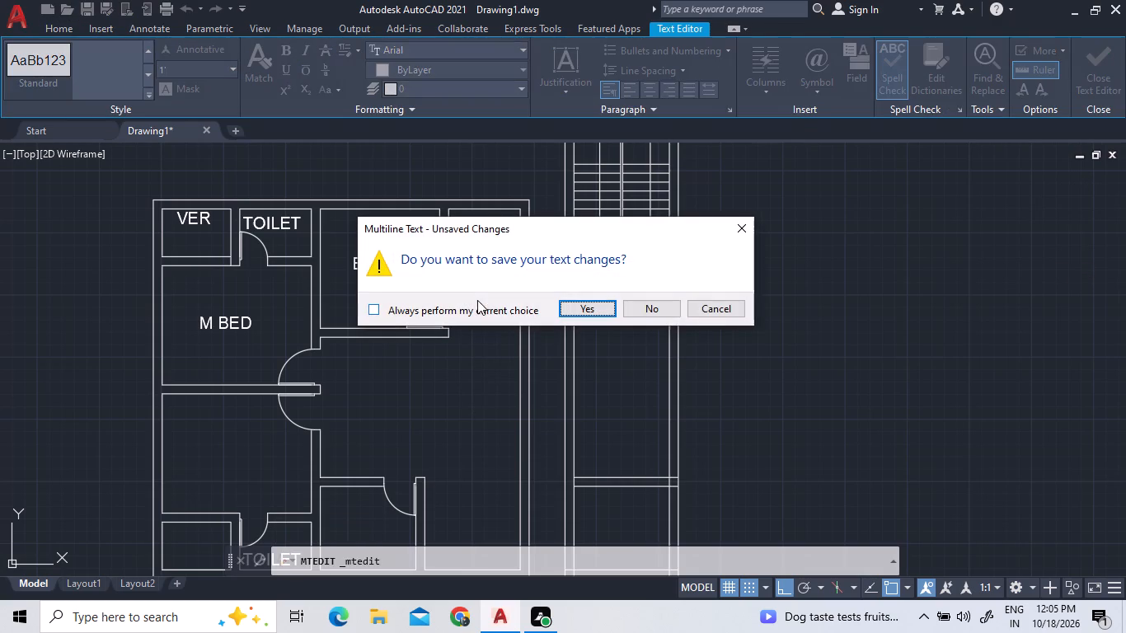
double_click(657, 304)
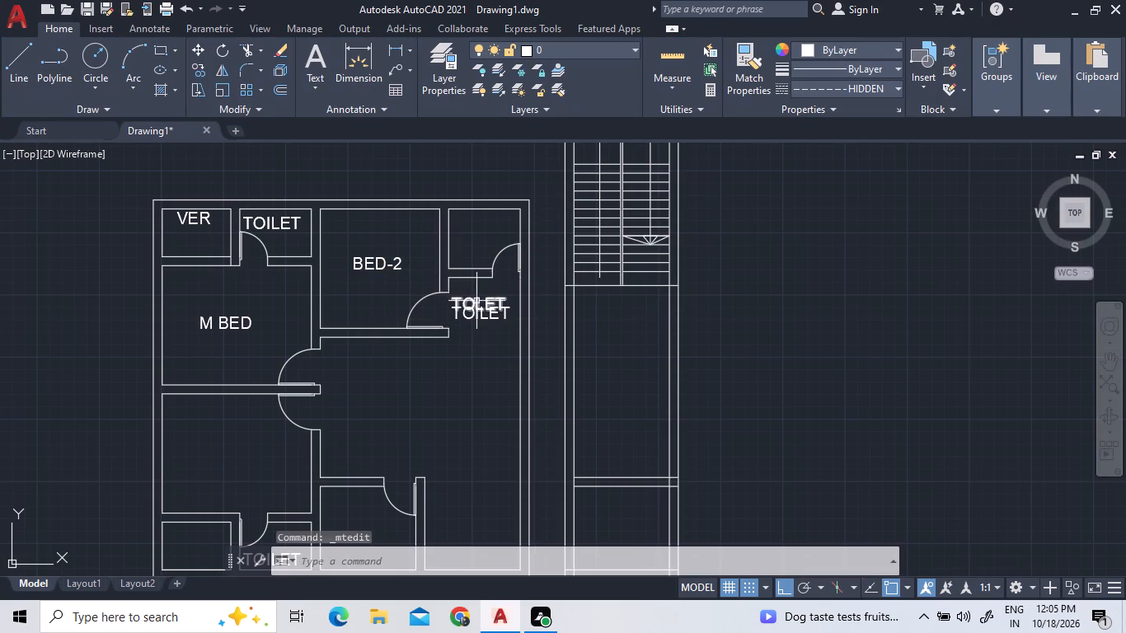
Erase the upper duplicate label south of the southern block's northeast small room.
click(476, 301)
key(Delete)
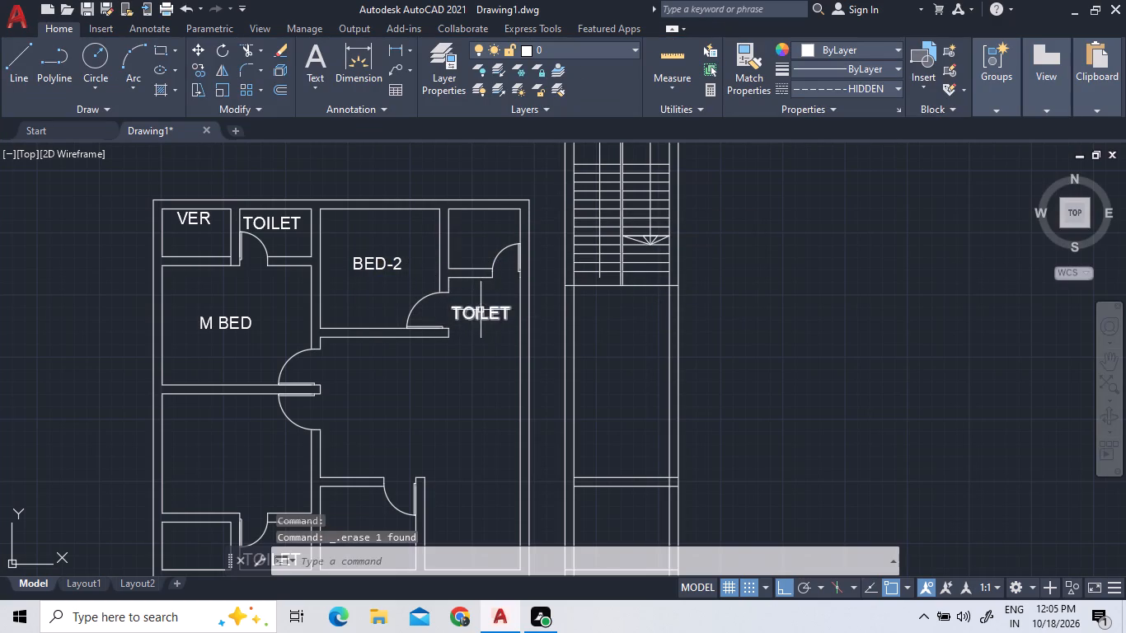
Move the remaining TOILET label north into the southern block's northeast small room and centre it between the walls with Ortho off.
click(481, 310)
right_click(468, 346)
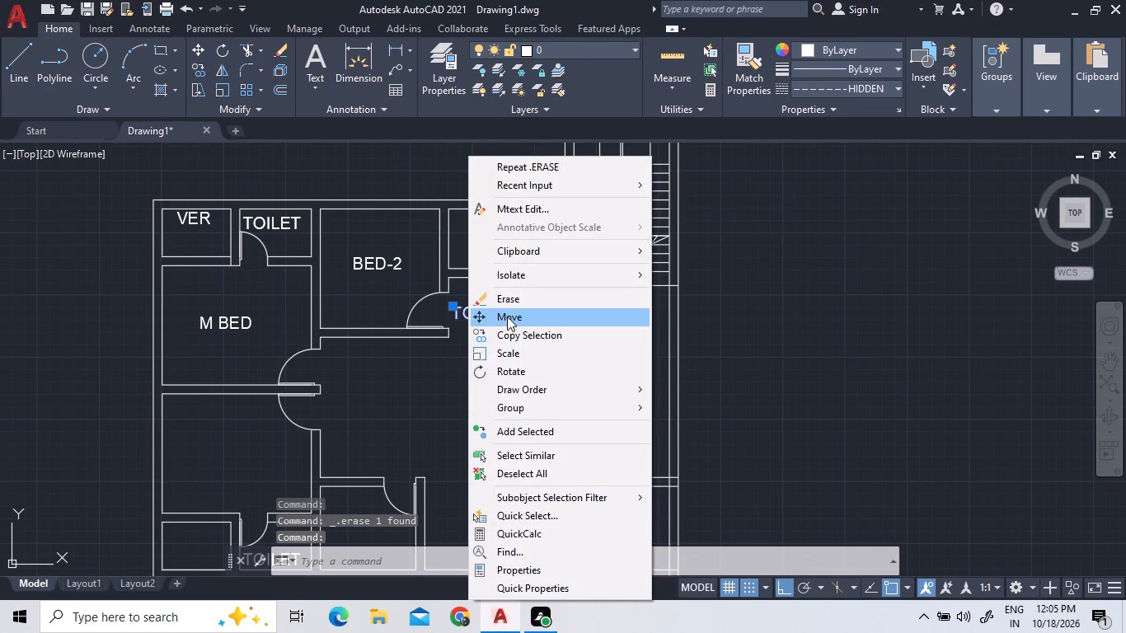
click(507, 316)
click(506, 316)
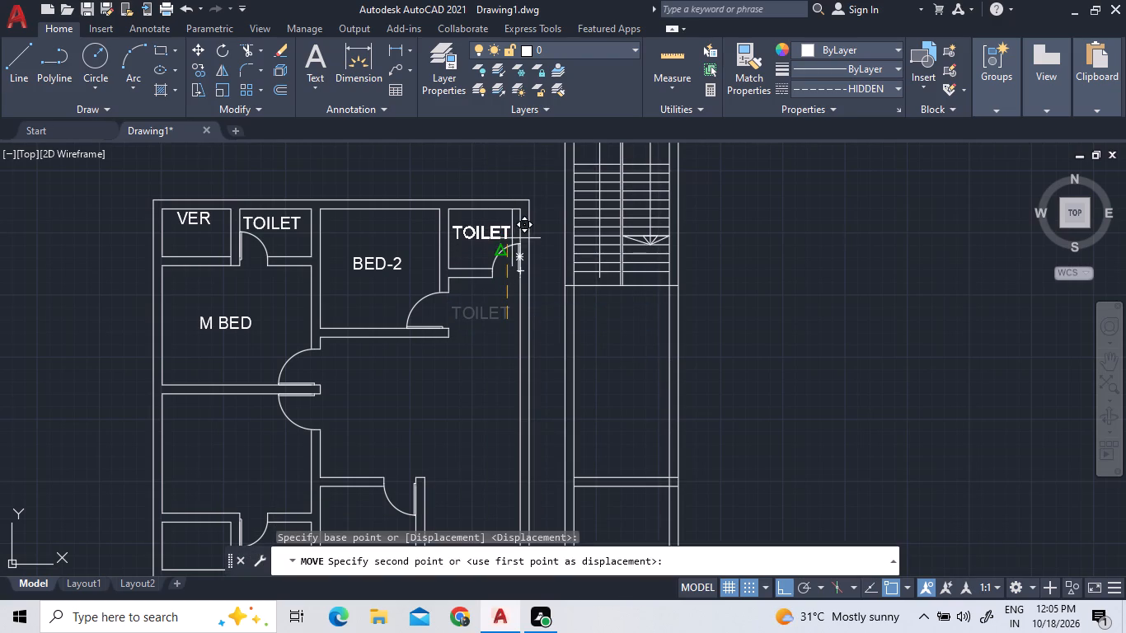
double_click(516, 231)
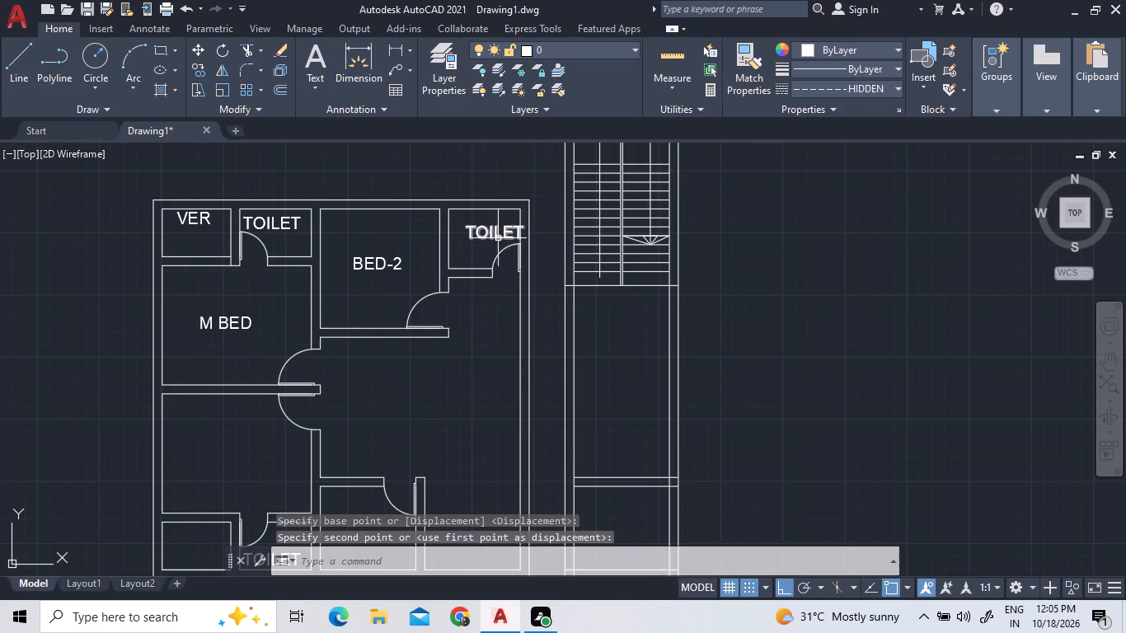
click(496, 229)
right_click(477, 238)
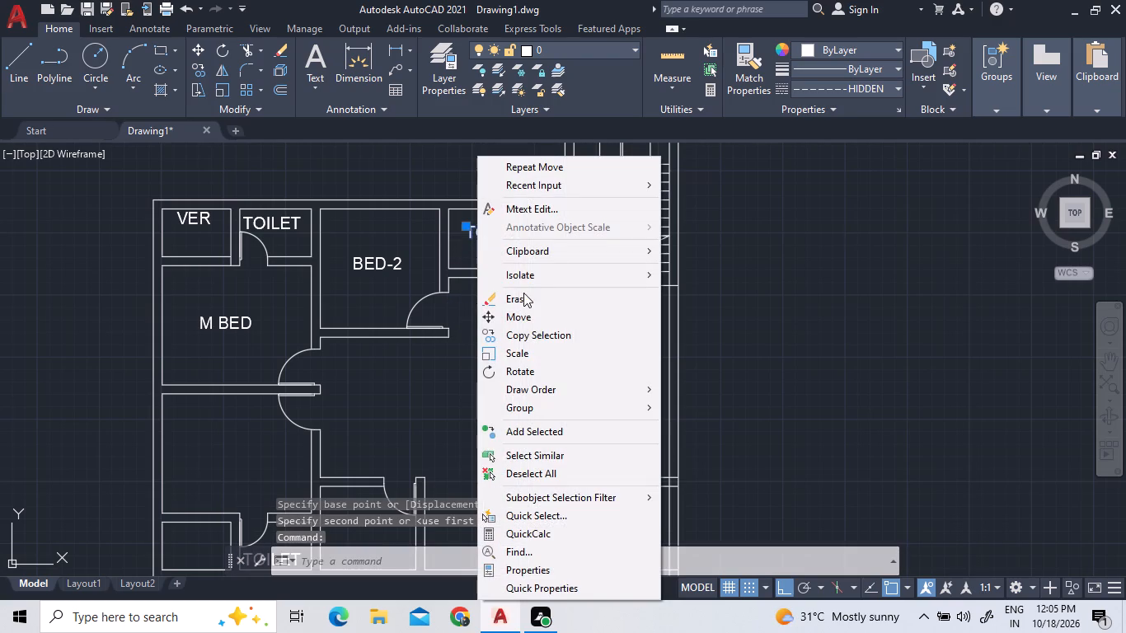
click(524, 316)
scroll(477, 218, up, 2)
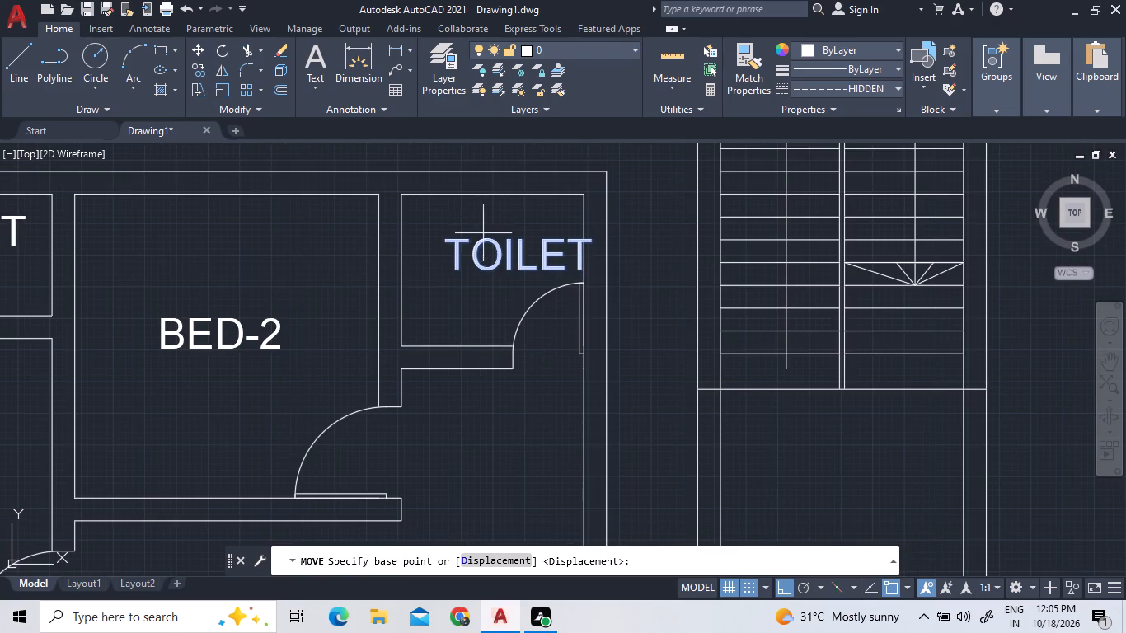
click(483, 246)
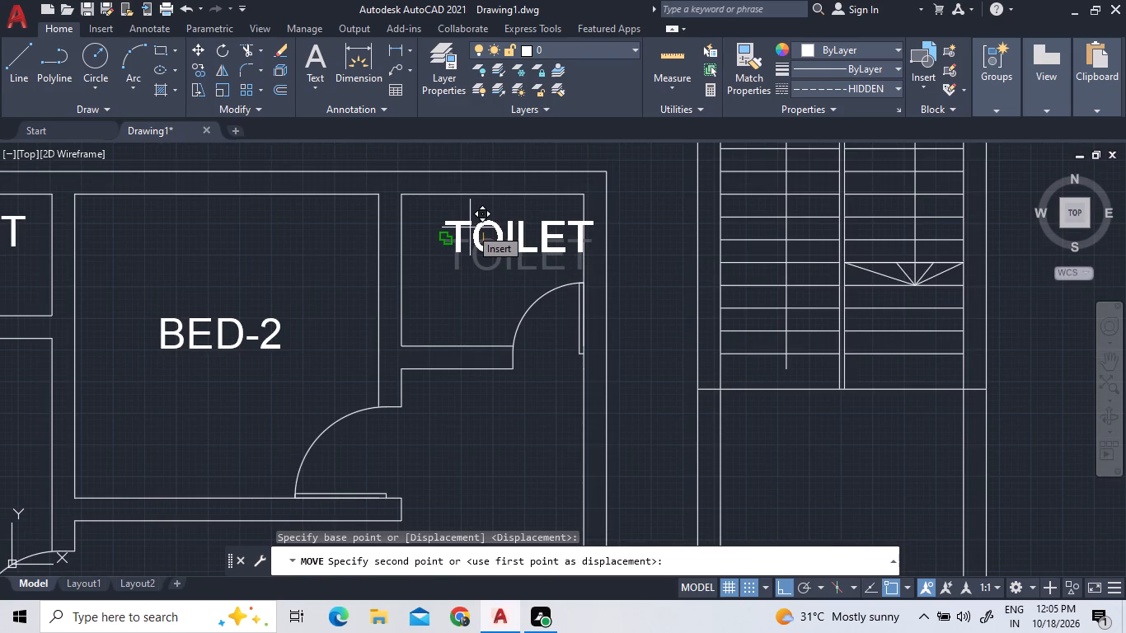
key(F8)
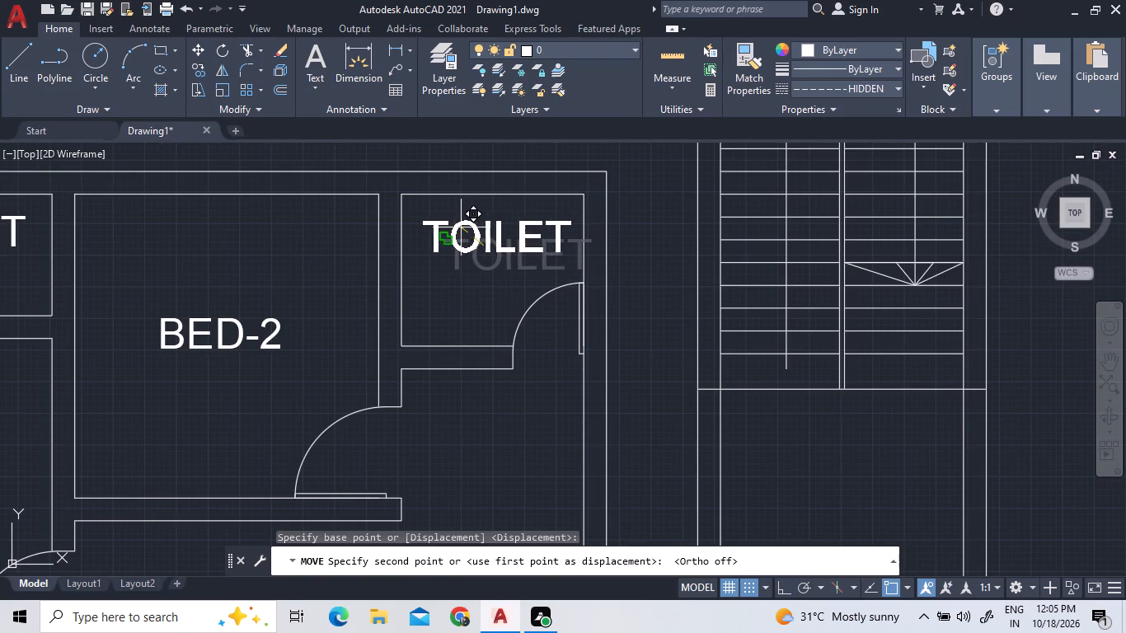
triple_click(460, 228)
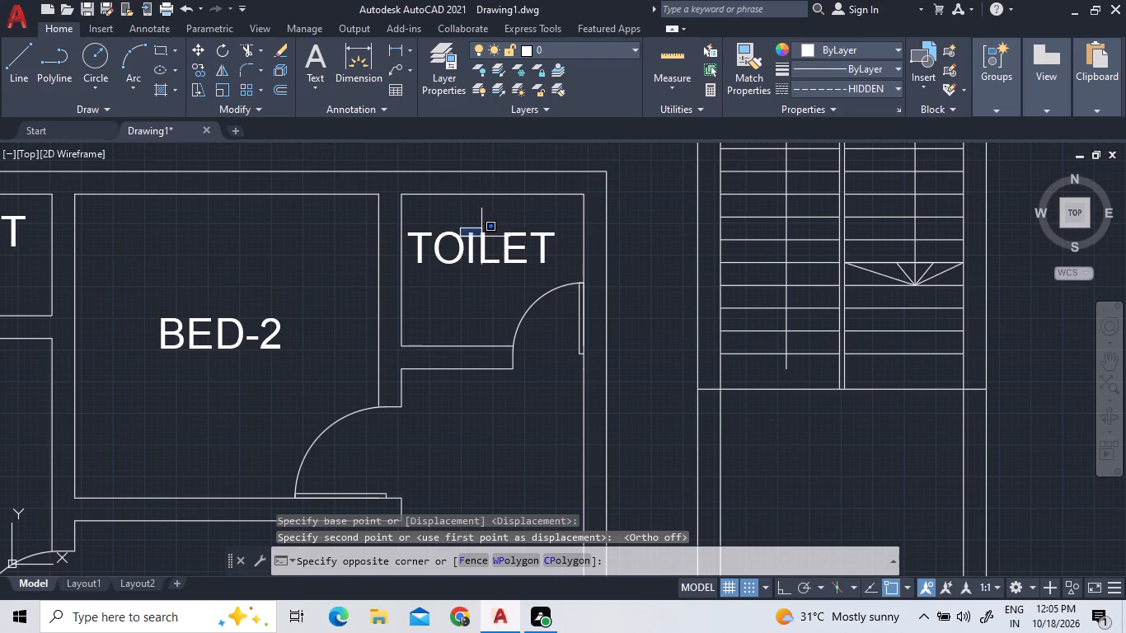
key(Escape)
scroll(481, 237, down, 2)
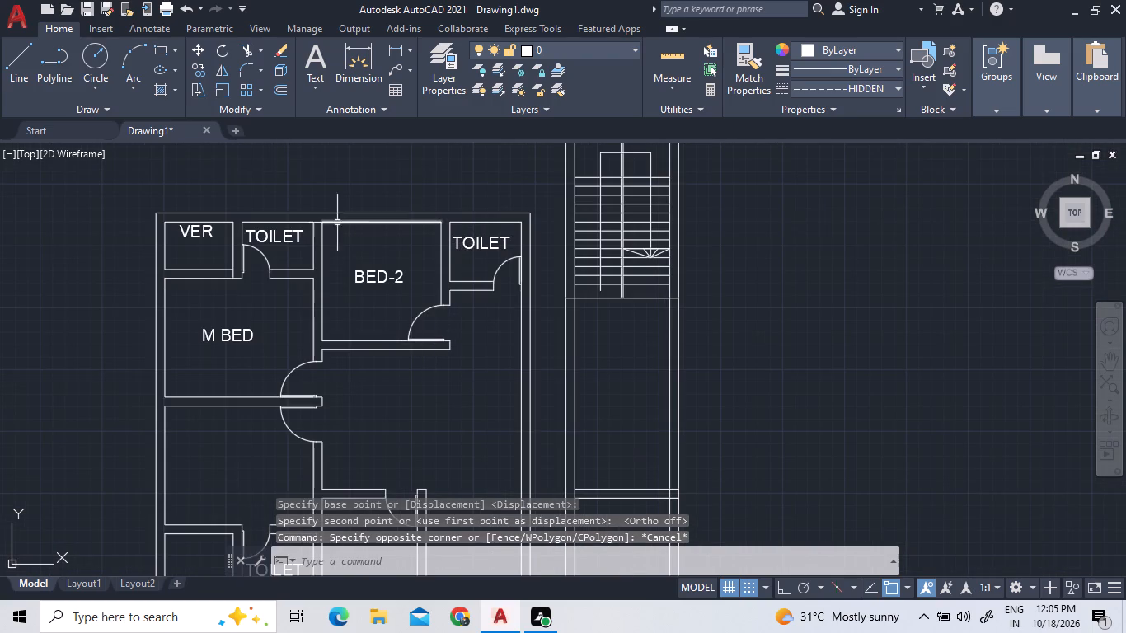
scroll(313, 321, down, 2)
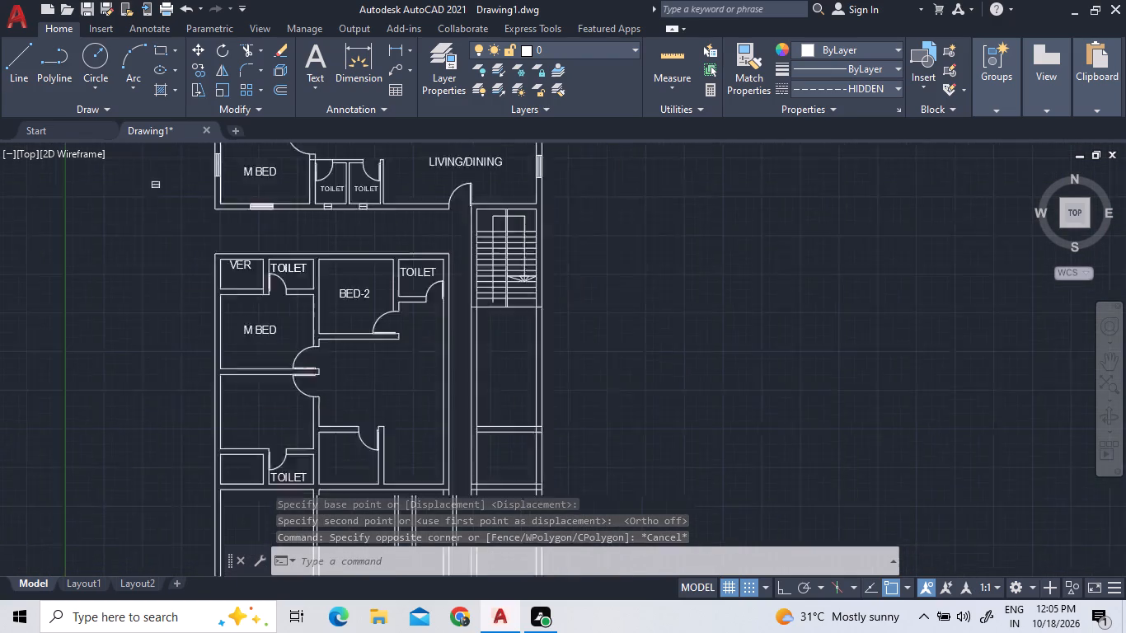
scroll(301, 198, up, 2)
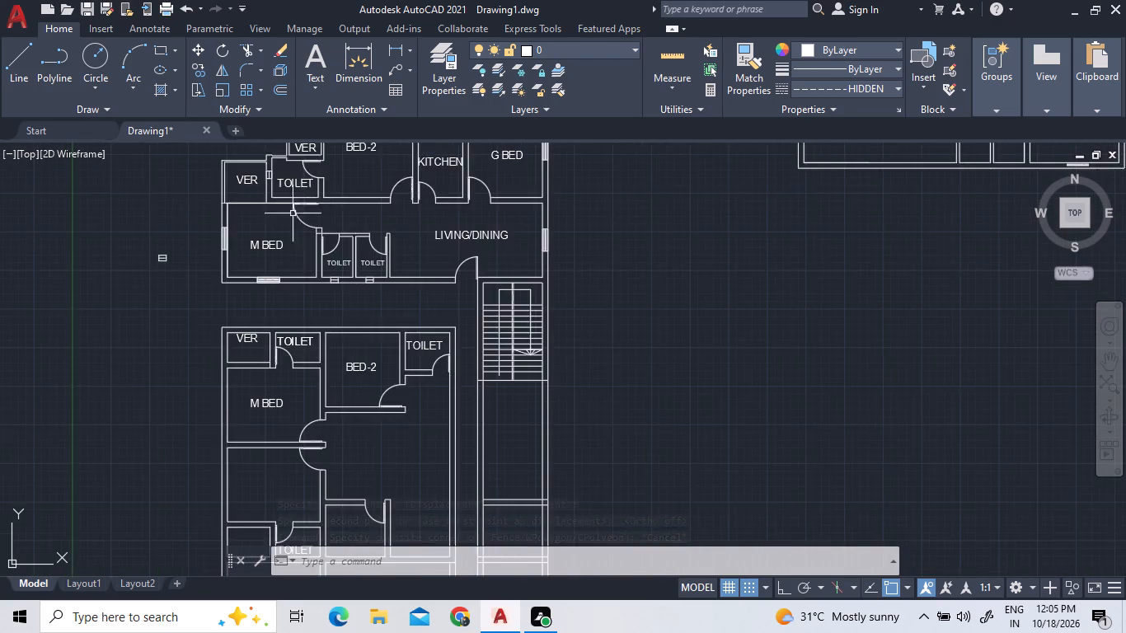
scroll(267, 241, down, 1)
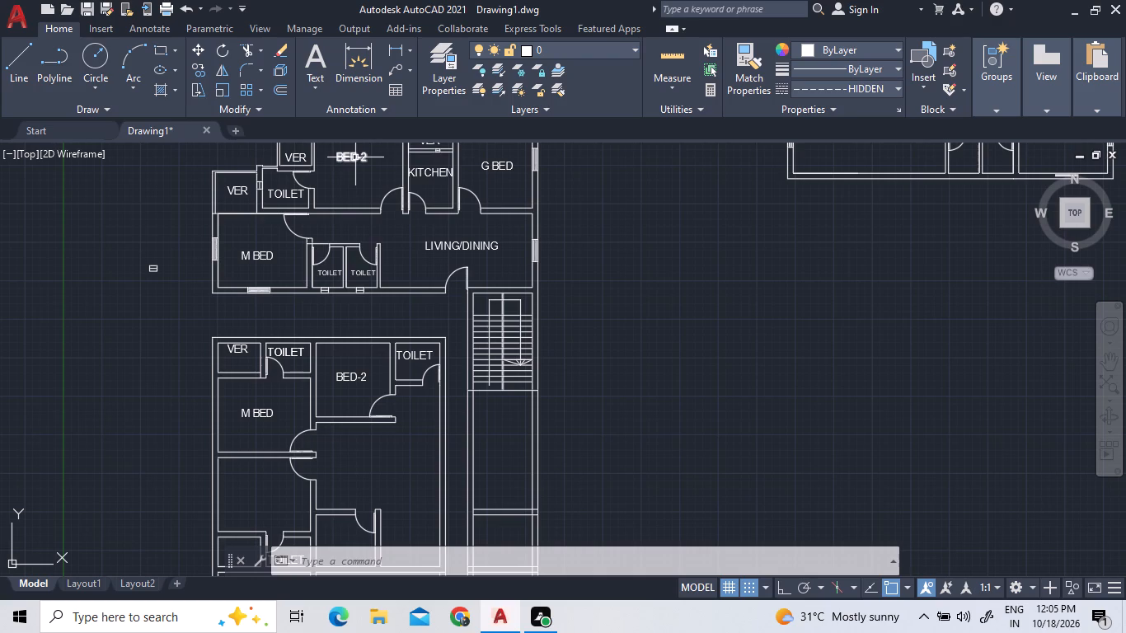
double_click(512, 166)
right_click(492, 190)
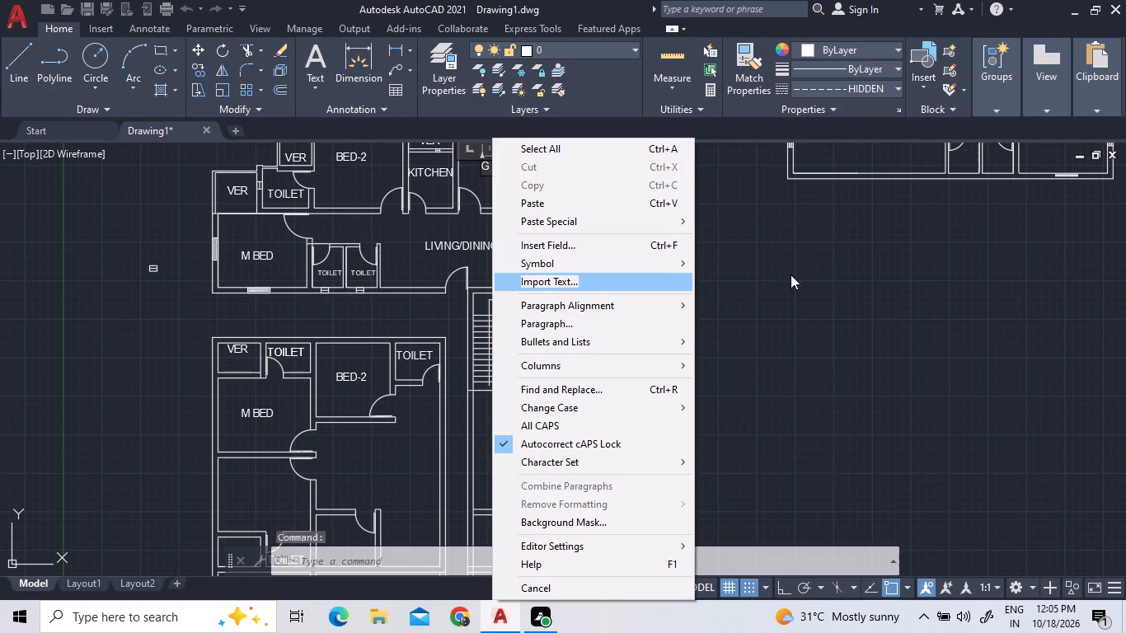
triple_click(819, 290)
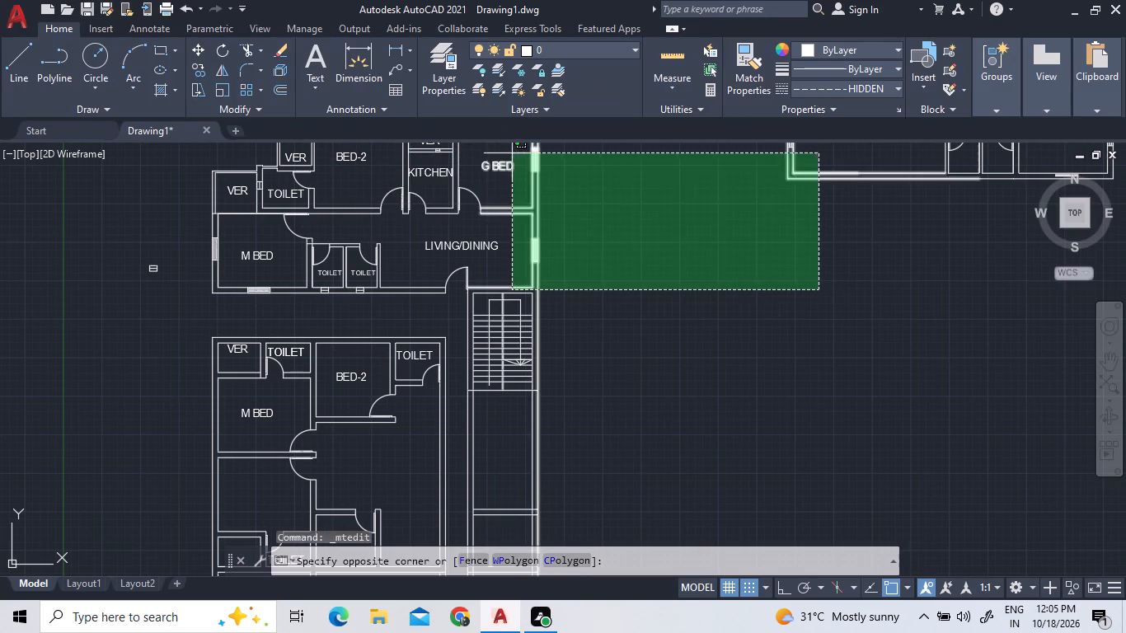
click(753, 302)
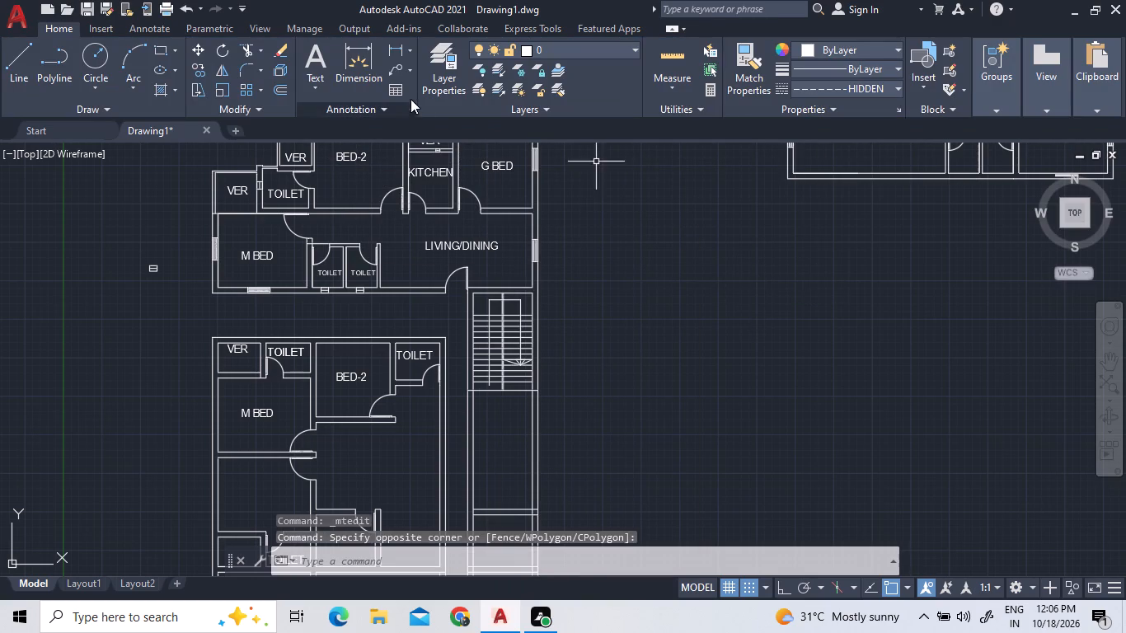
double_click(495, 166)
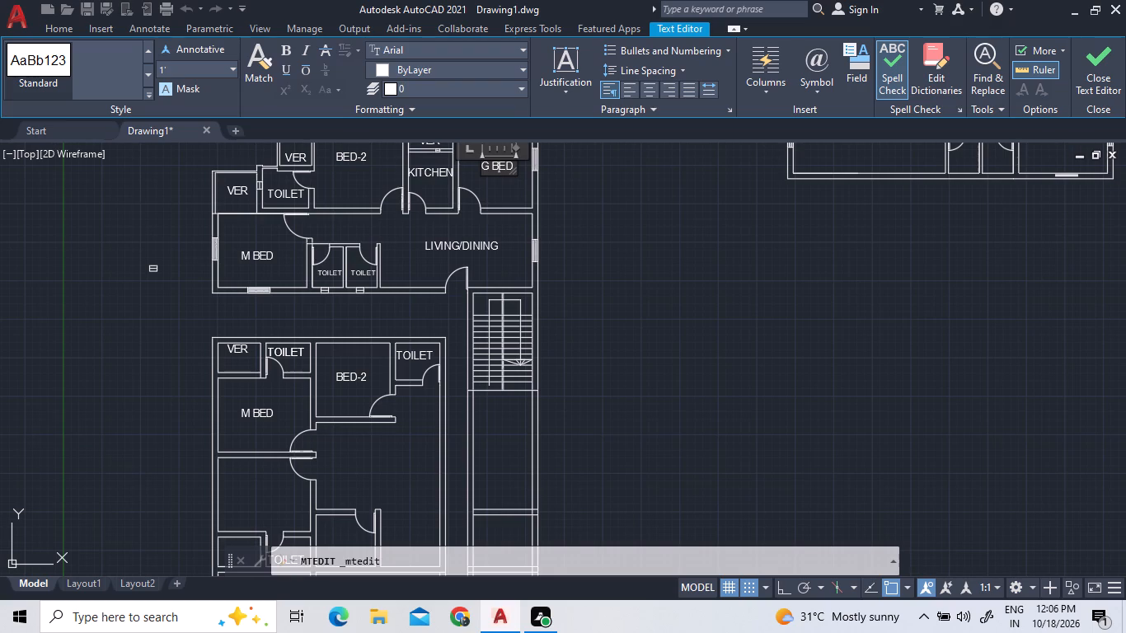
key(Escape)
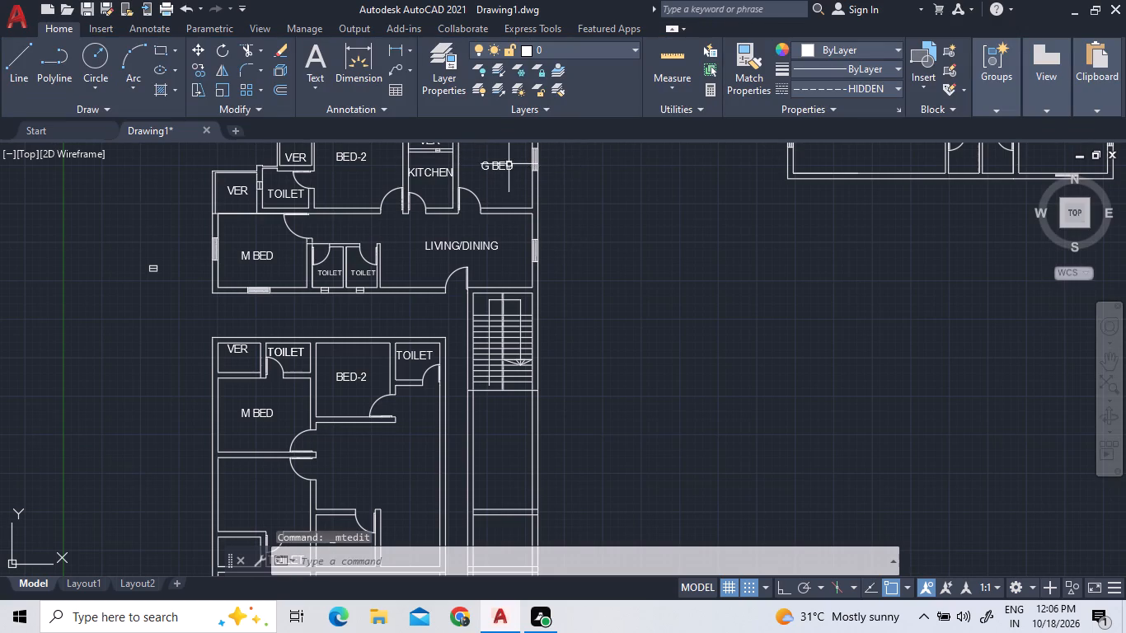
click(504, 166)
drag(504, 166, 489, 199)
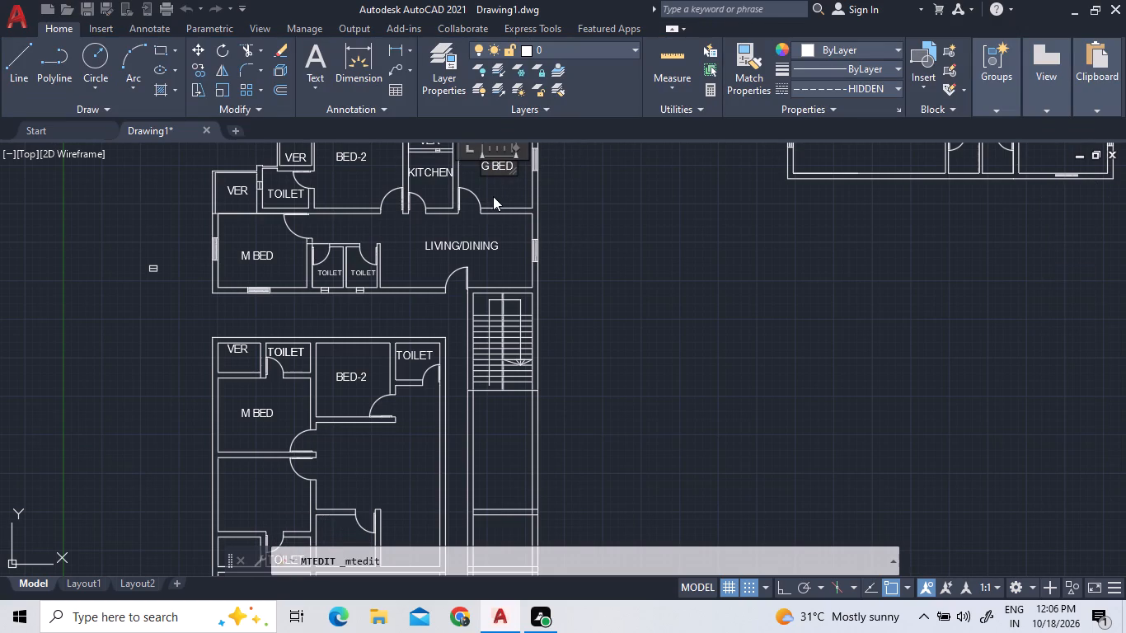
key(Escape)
Copy the northern flat's G BED label into the southern block's west bedroom directly south of M BED.
scroll(538, 250, down, 4)
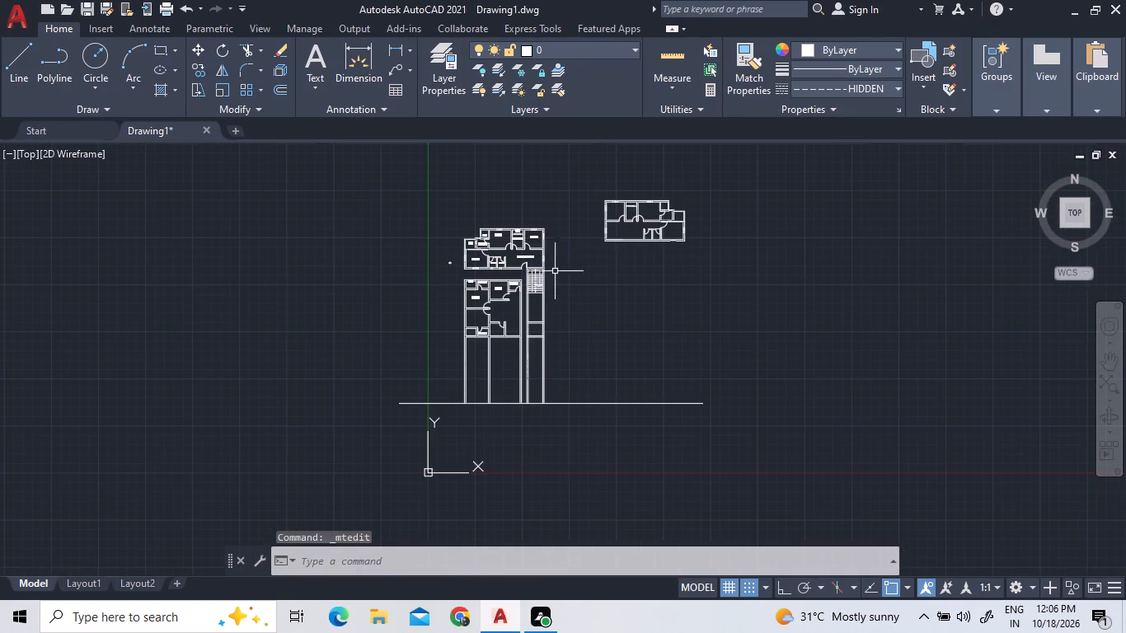
scroll(541, 234, up, 5)
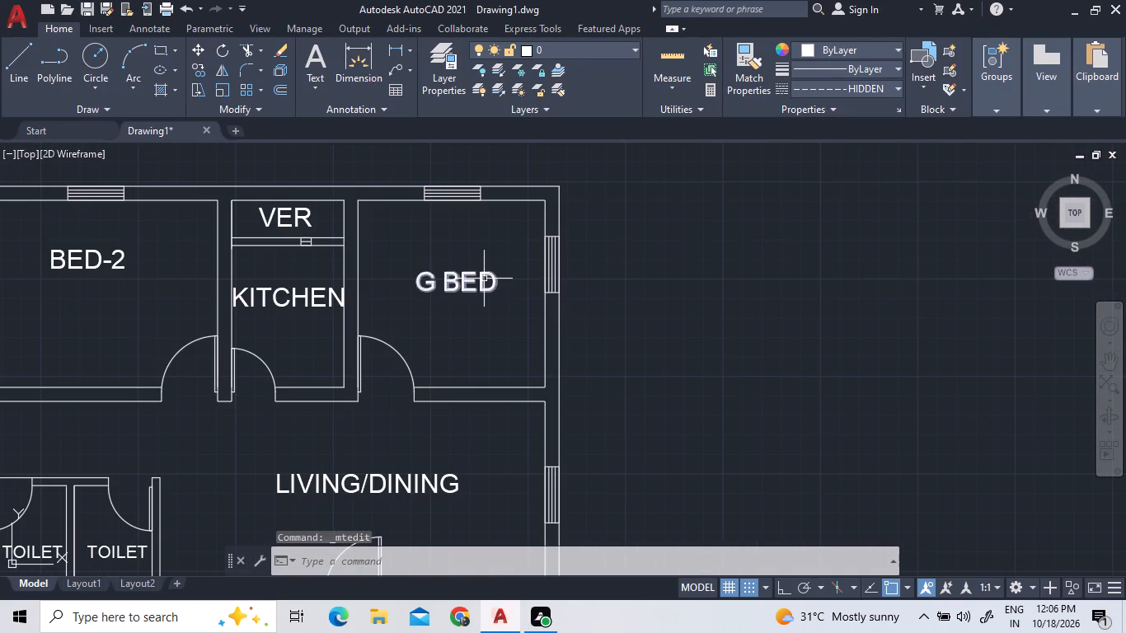
right_click(484, 279)
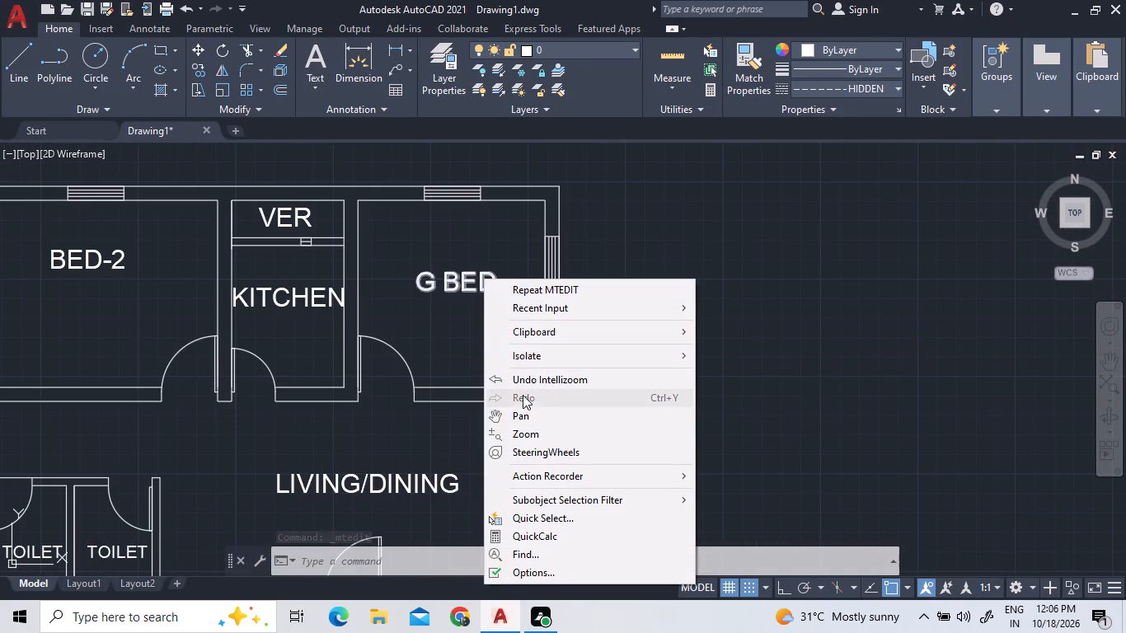
click(454, 290)
right_click(454, 290)
right_click(454, 290)
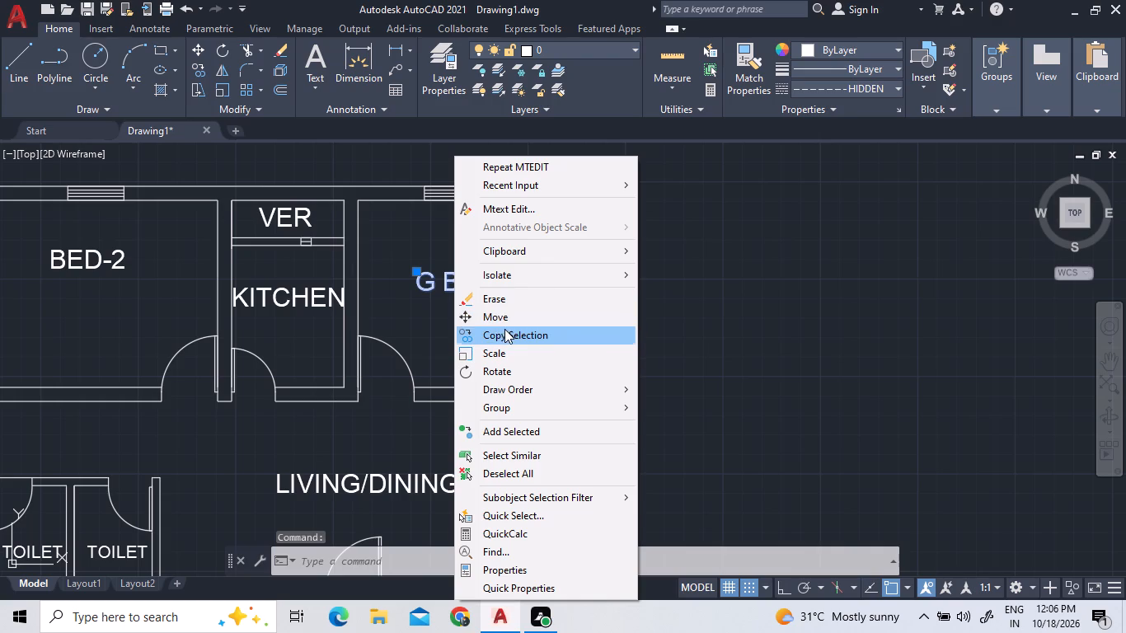
double_click(504, 331)
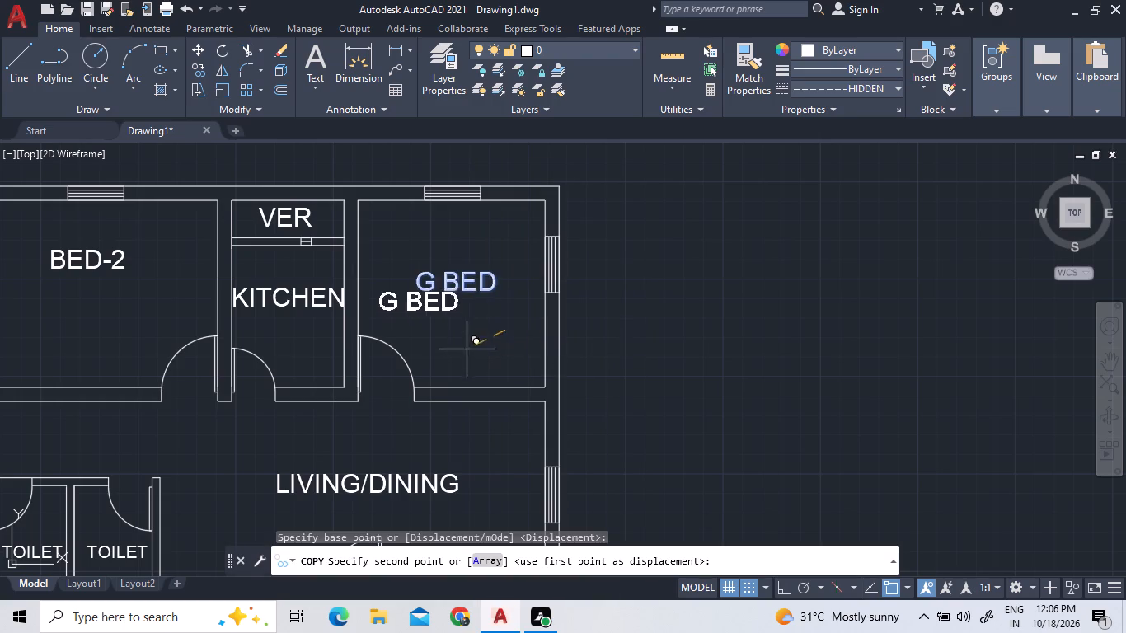
scroll(467, 349, down, 6)
scroll(452, 432, up, 2)
scroll(455, 293, up, 3)
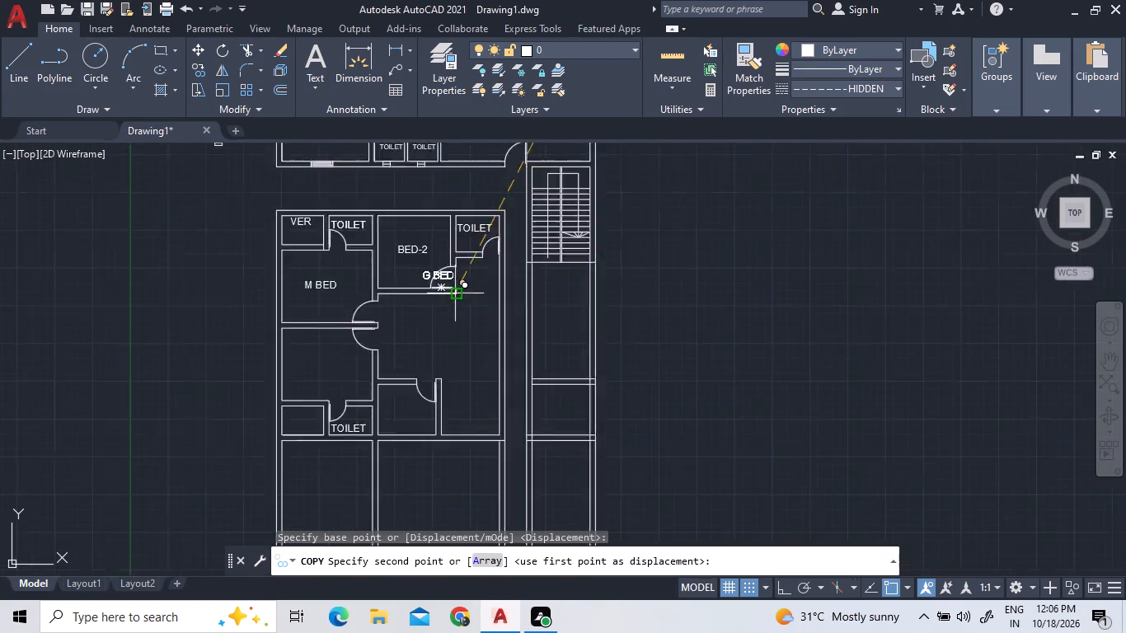
click(278, 439)
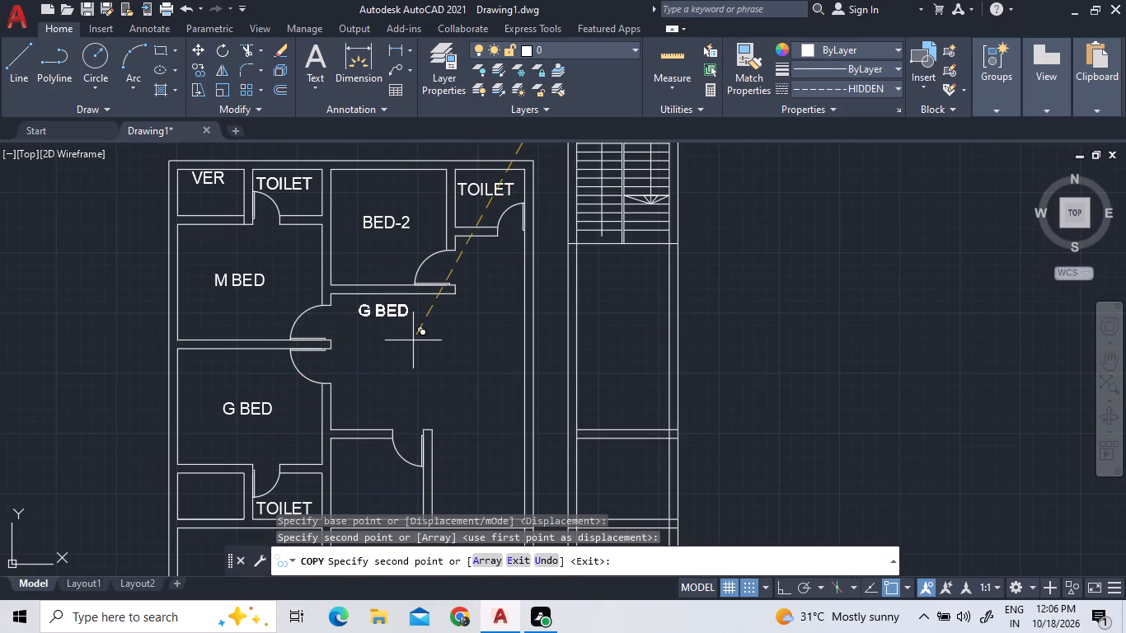
scroll(415, 331, down, 3)
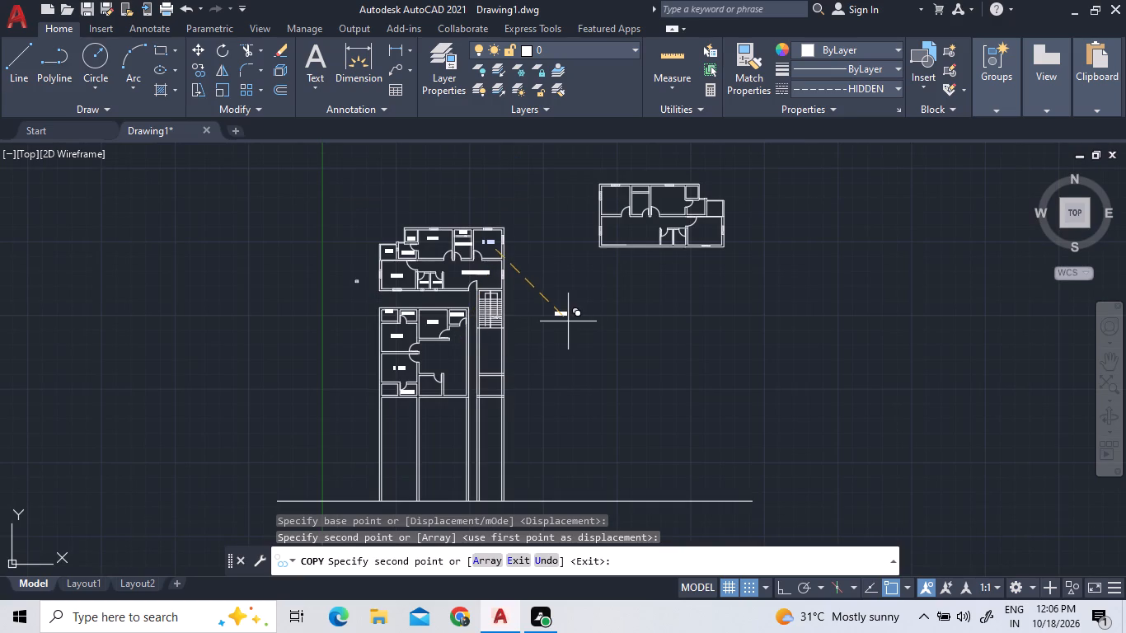
right_click(571, 321)
click(594, 332)
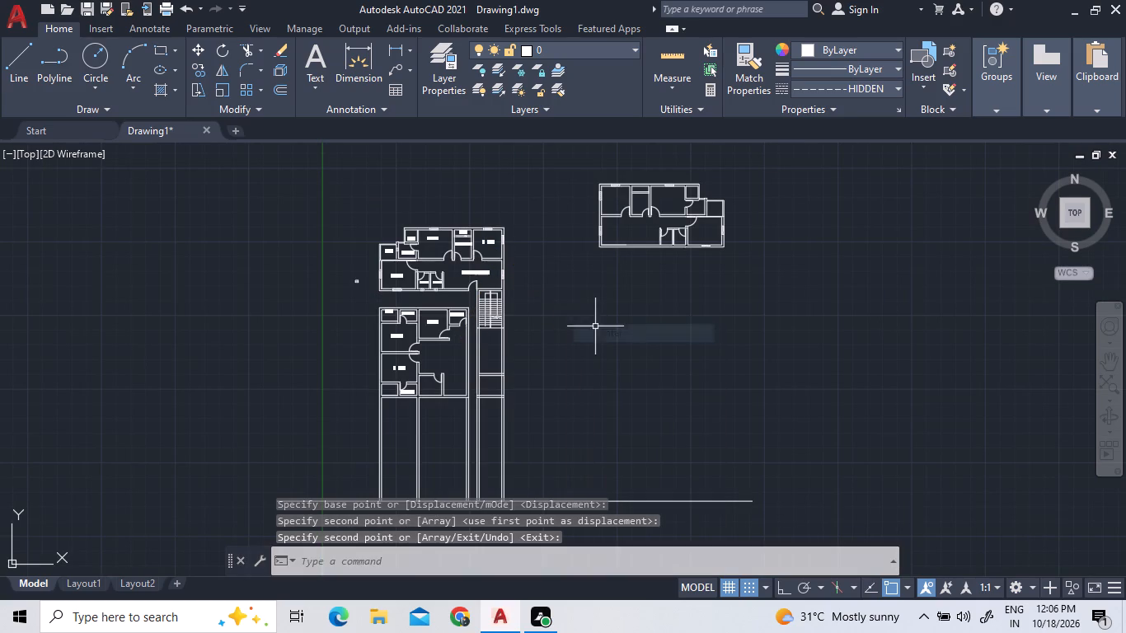
Copy the northern flat's KITCHEN label and the VER label above it together into the southern block's small room east of the southwest toilet.
scroll(467, 239, up, 3)
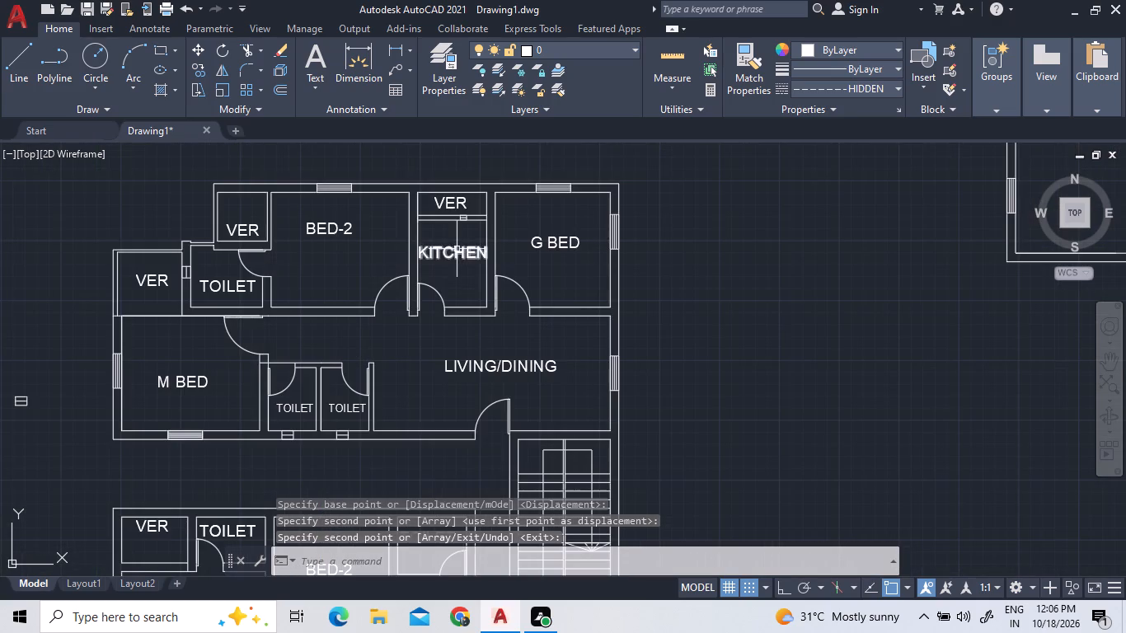
double_click(457, 248)
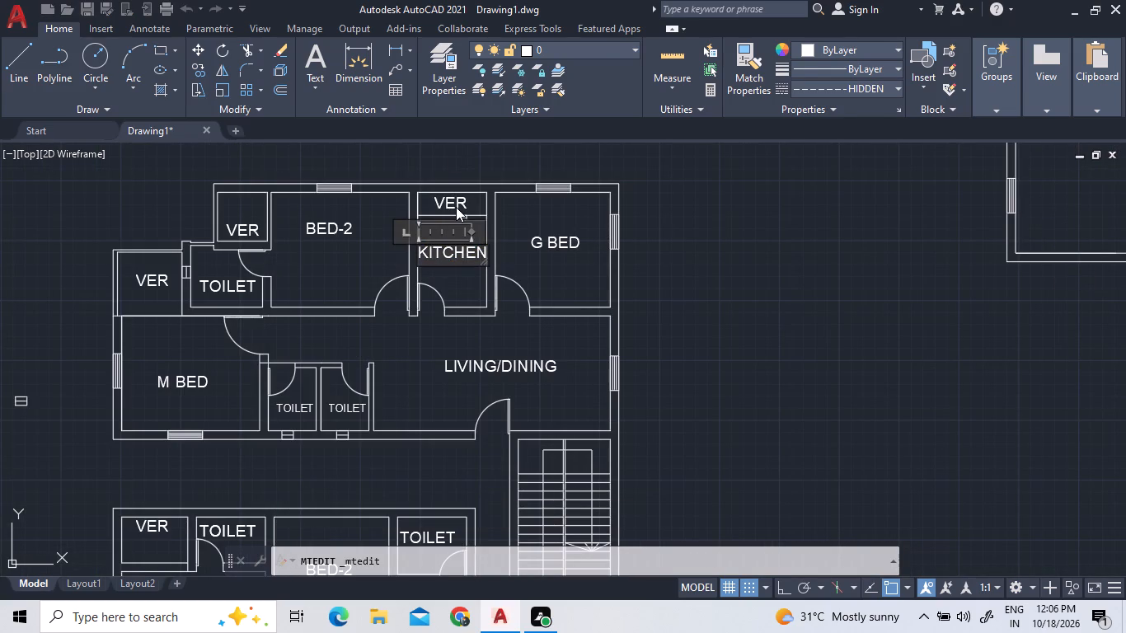
key(Escape)
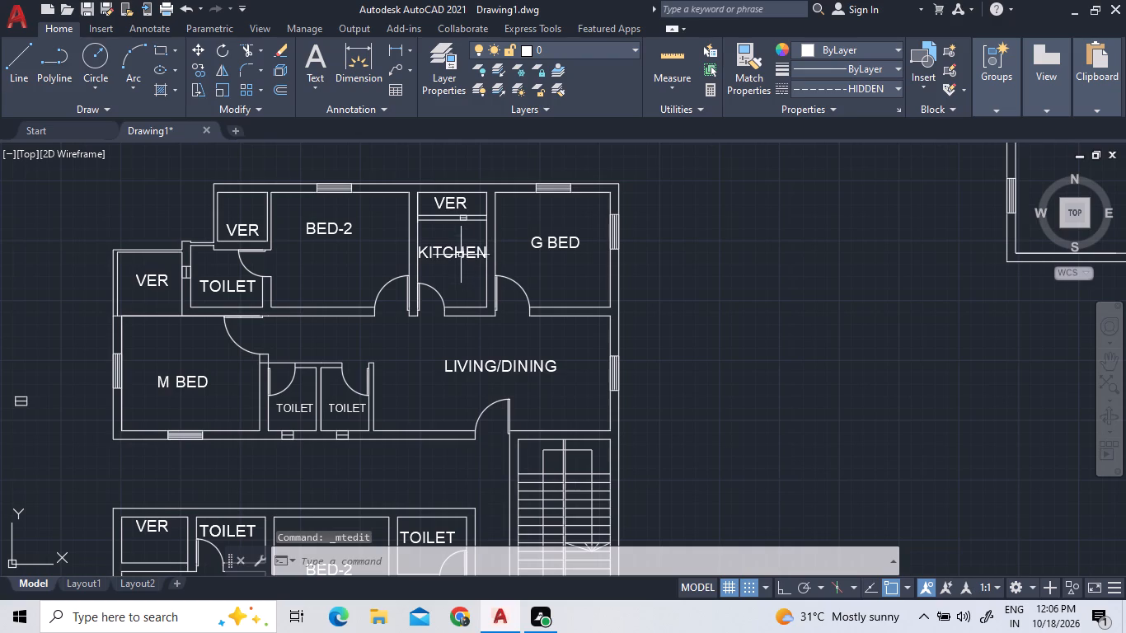
click(459, 250)
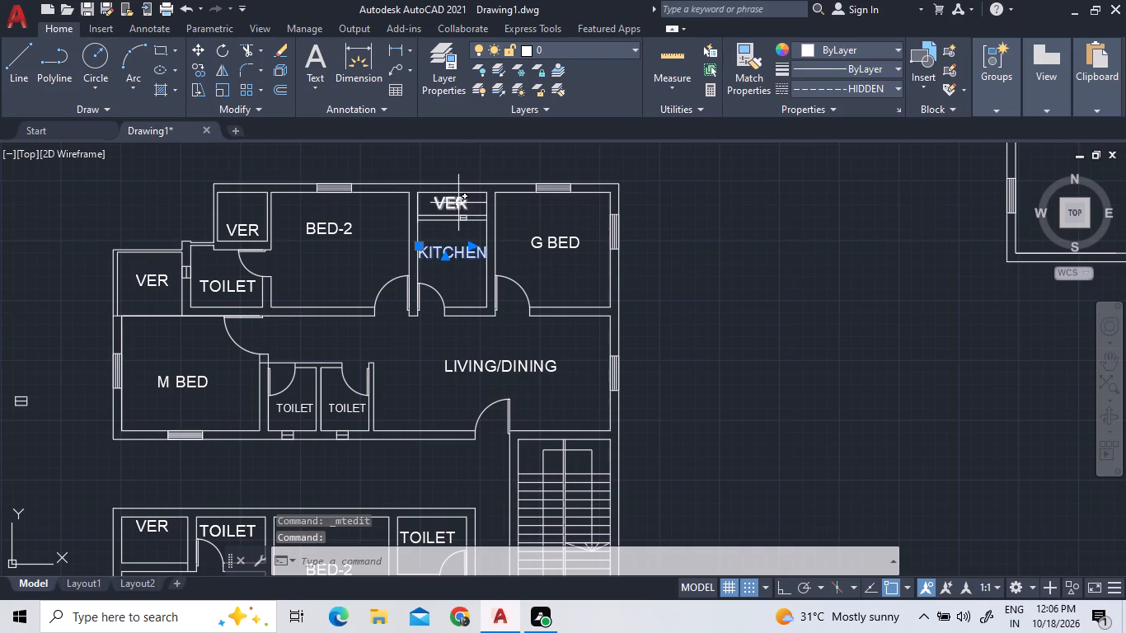
double_click(458, 203)
right_click(743, 284)
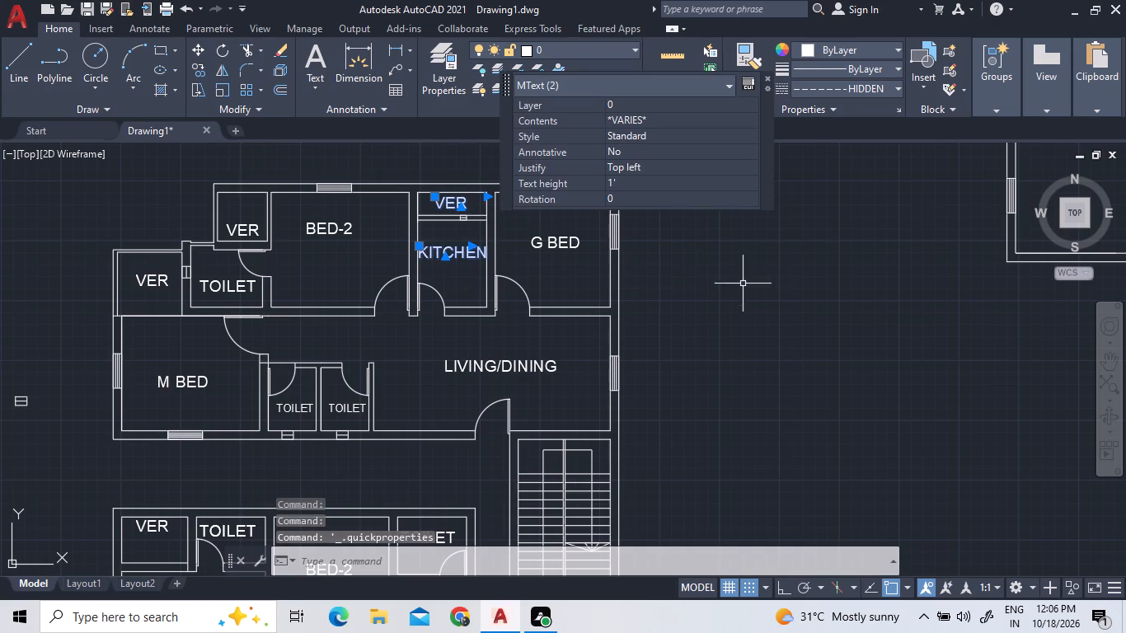
double_click(814, 358)
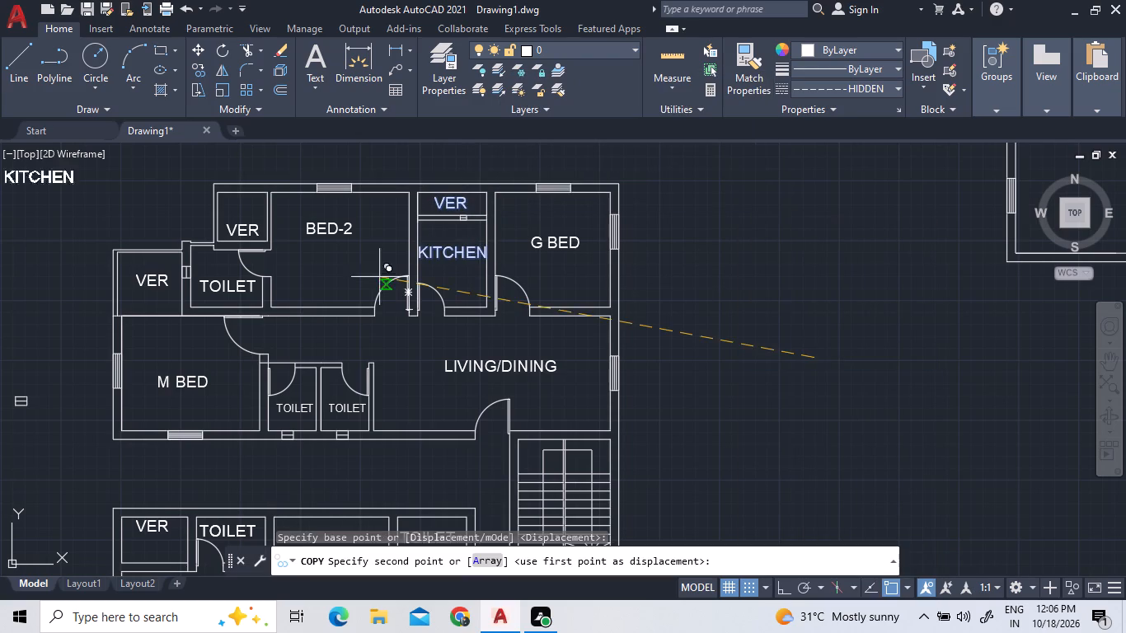
scroll(474, 273, down, 3)
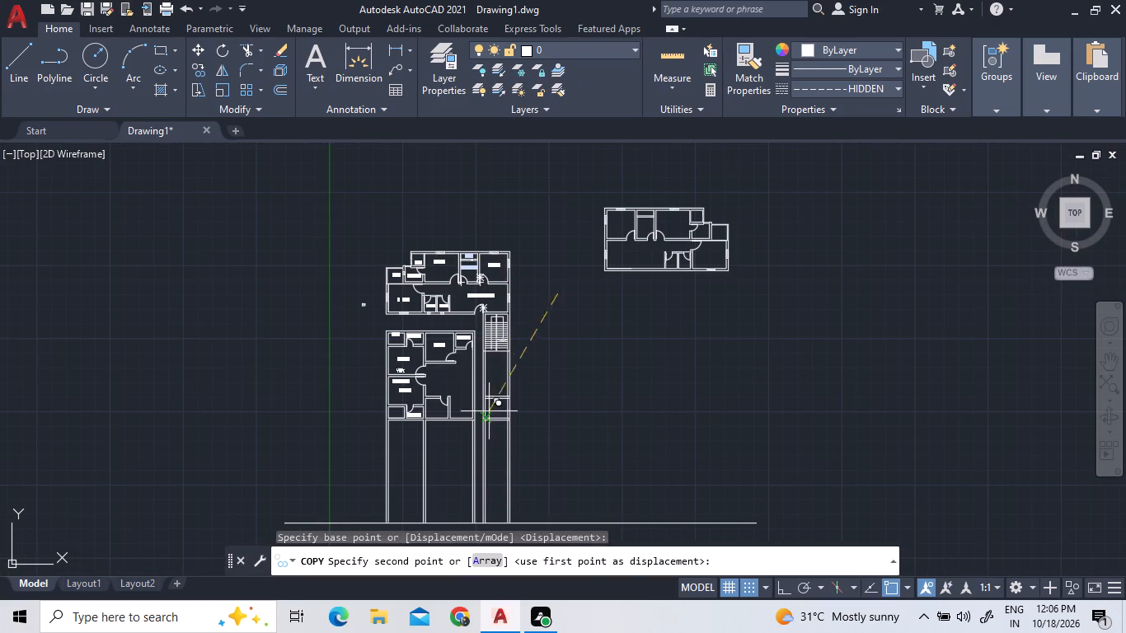
scroll(500, 474, up, 3)
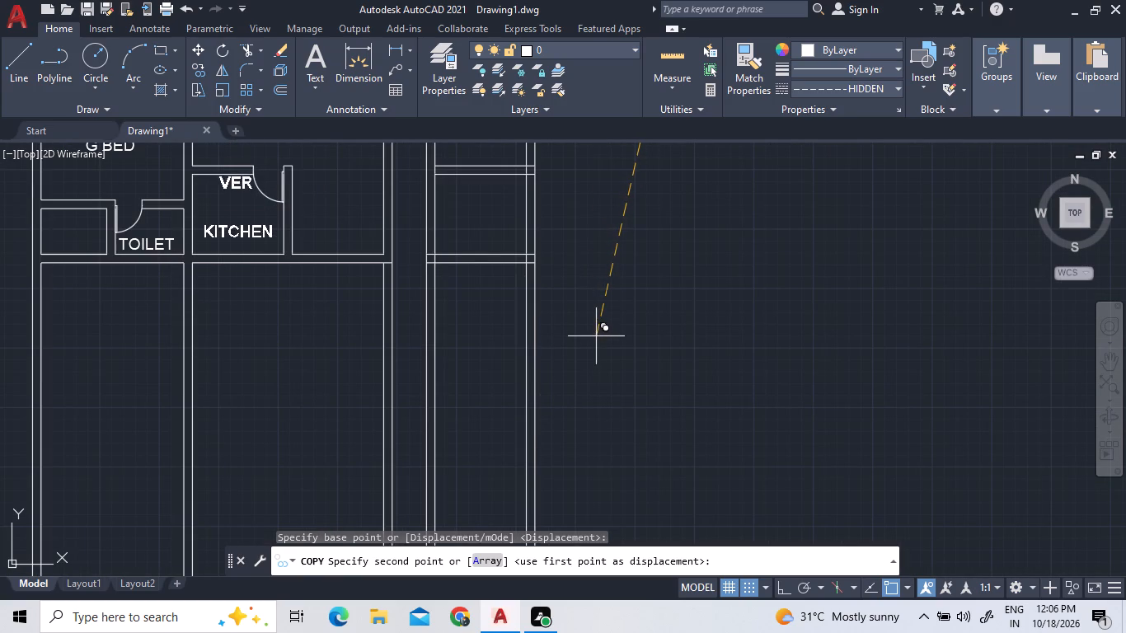
click(596, 340)
key(Escape)
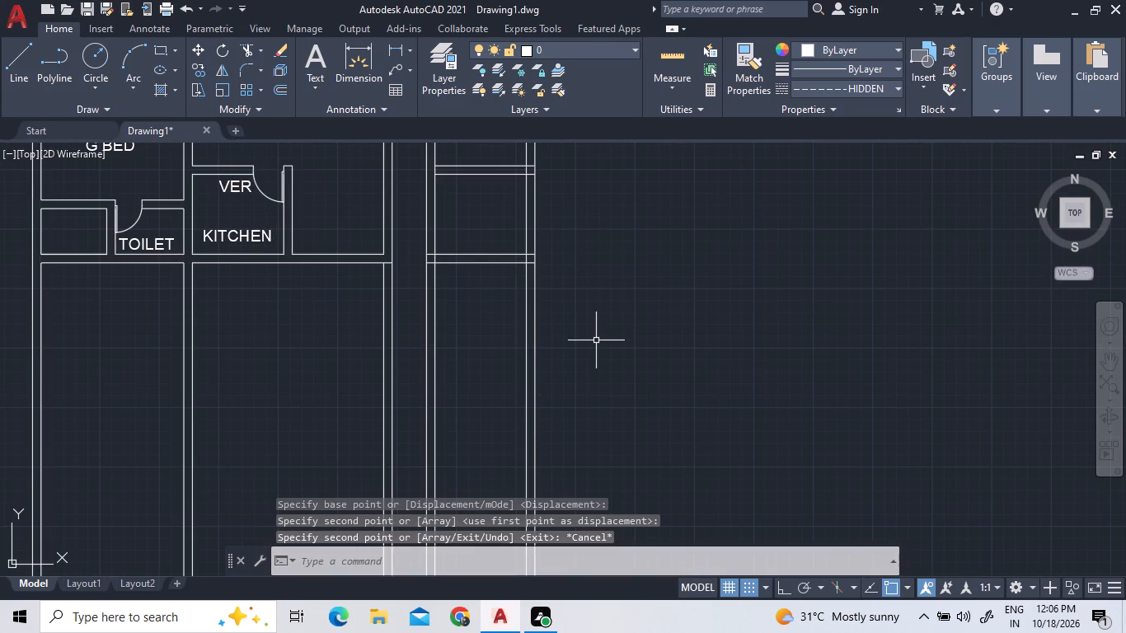
Move the copied VER label from the southern block's kitchen into the small southwest corner room beside the toilet.
click(223, 188)
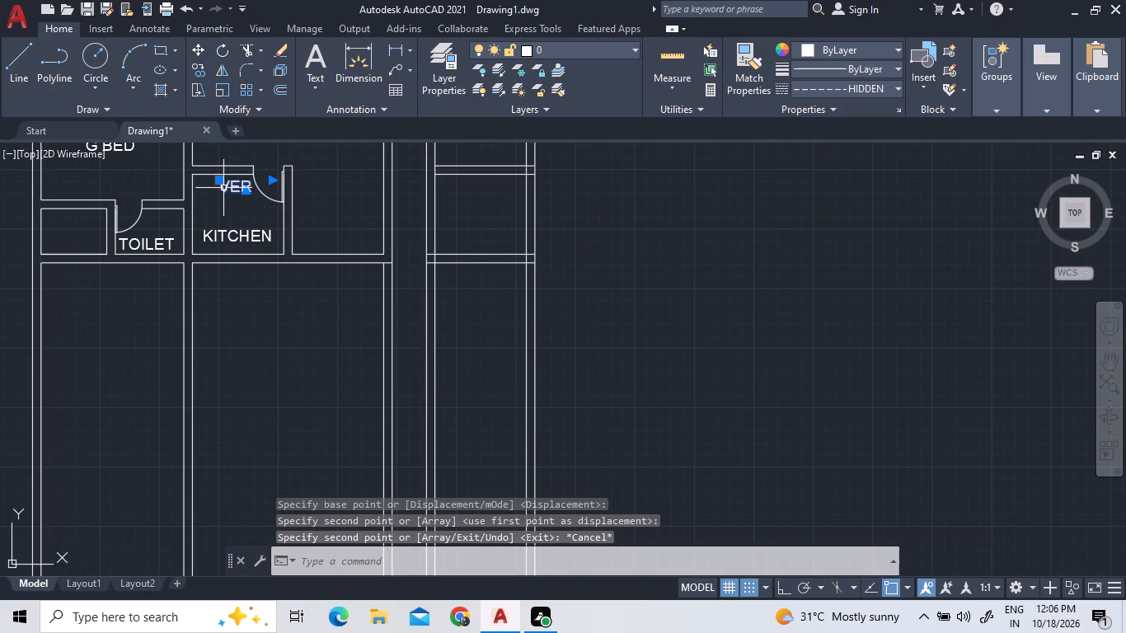
right_click(224, 187)
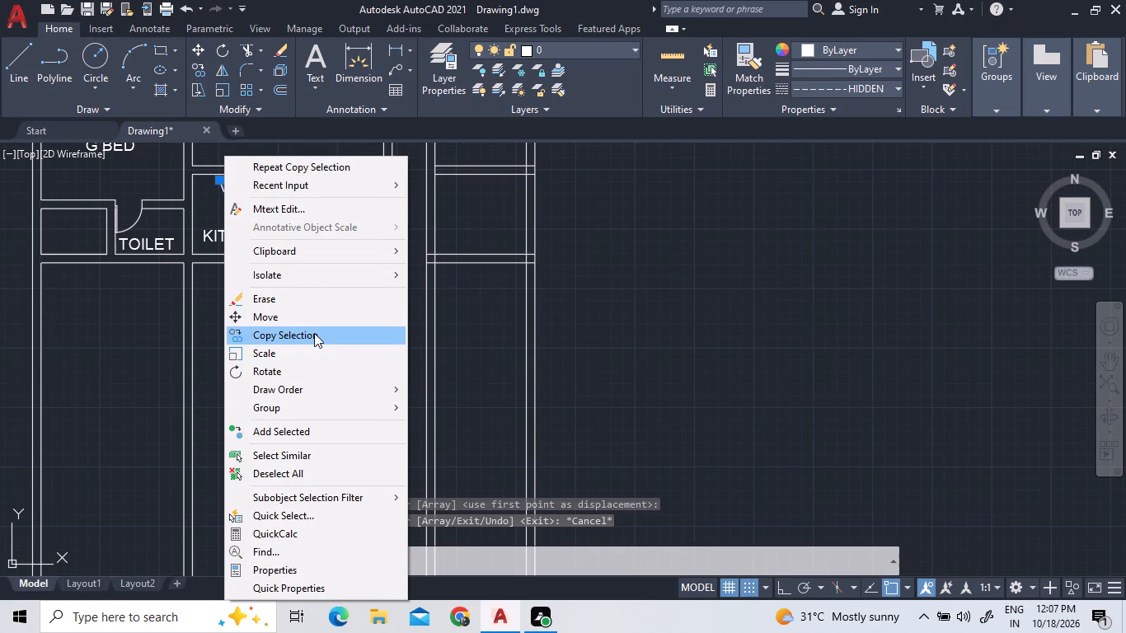
click(305, 321)
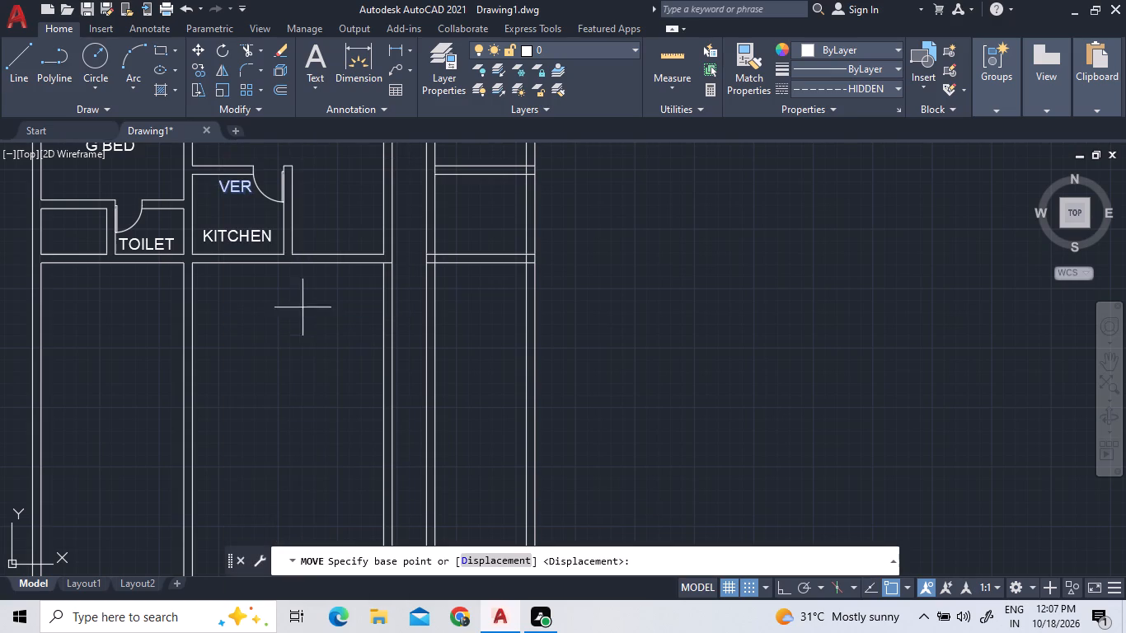
click(239, 190)
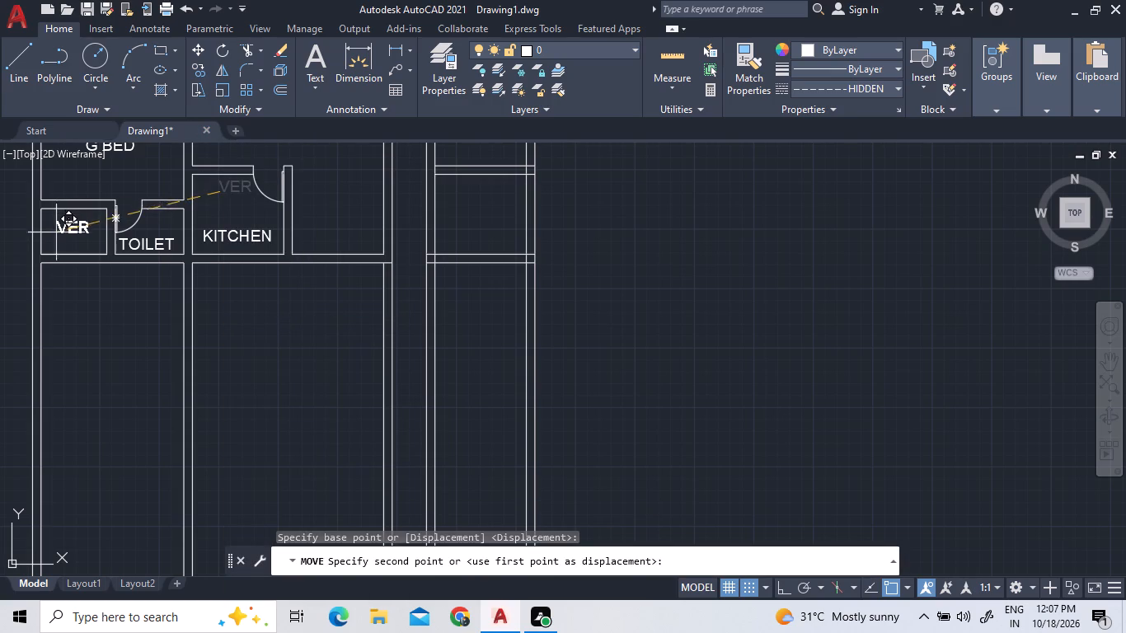
click(53, 237)
Copy the northern flat's LIVING/DINING label into the southern block's large central space north of the kitchen.
scroll(167, 335, down, 2)
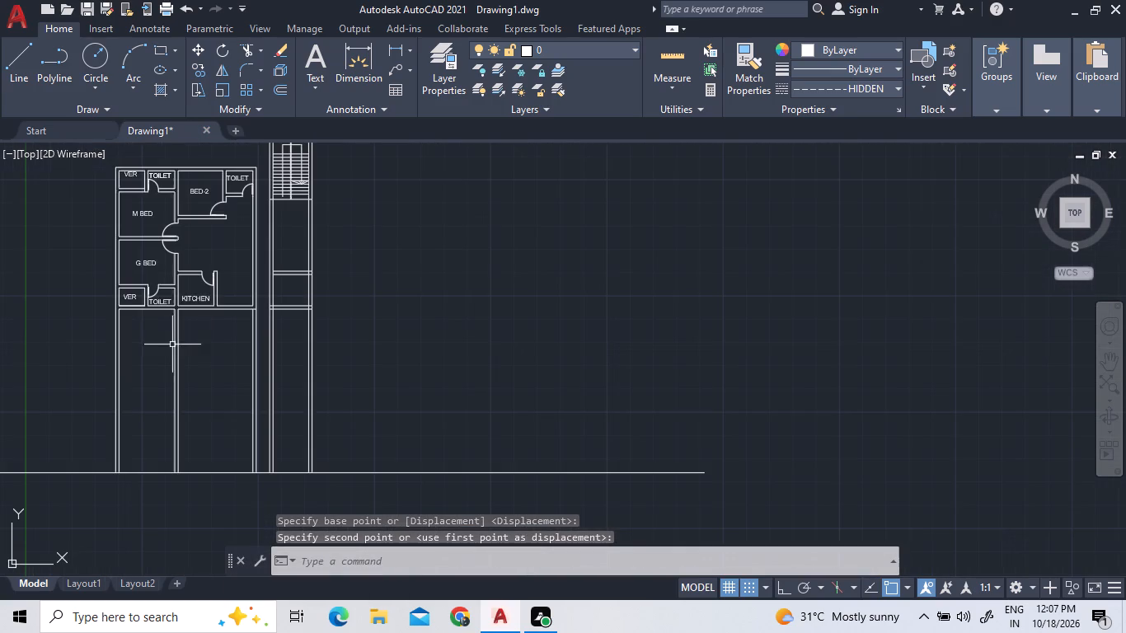
scroll(138, 171, up, 1)
scroll(289, 364, down, 2)
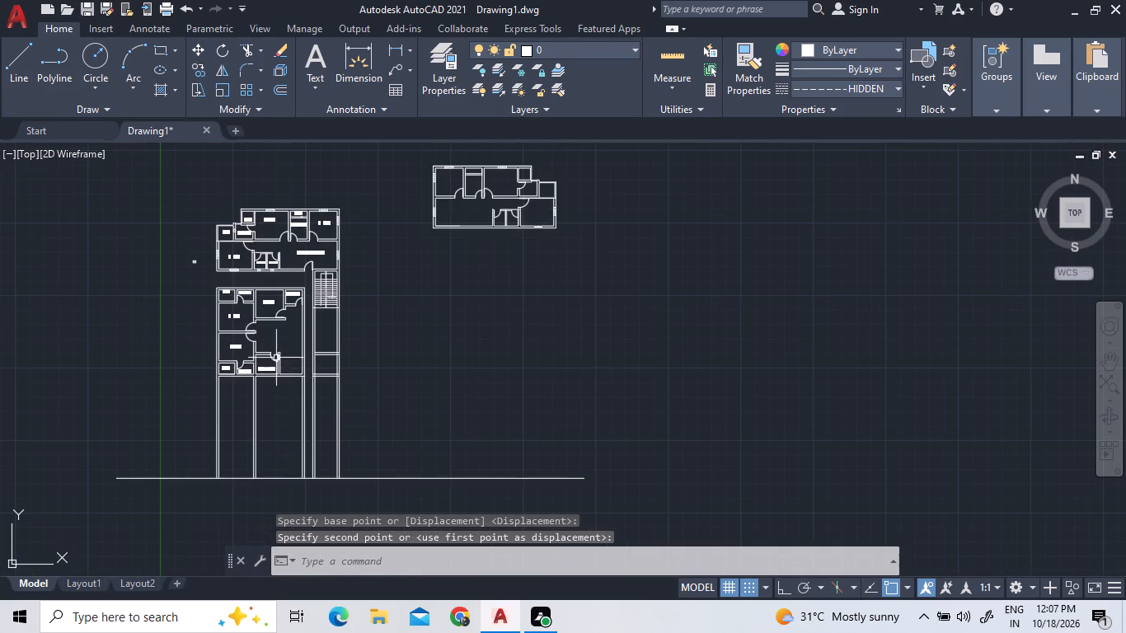
scroll(268, 218, up, 2)
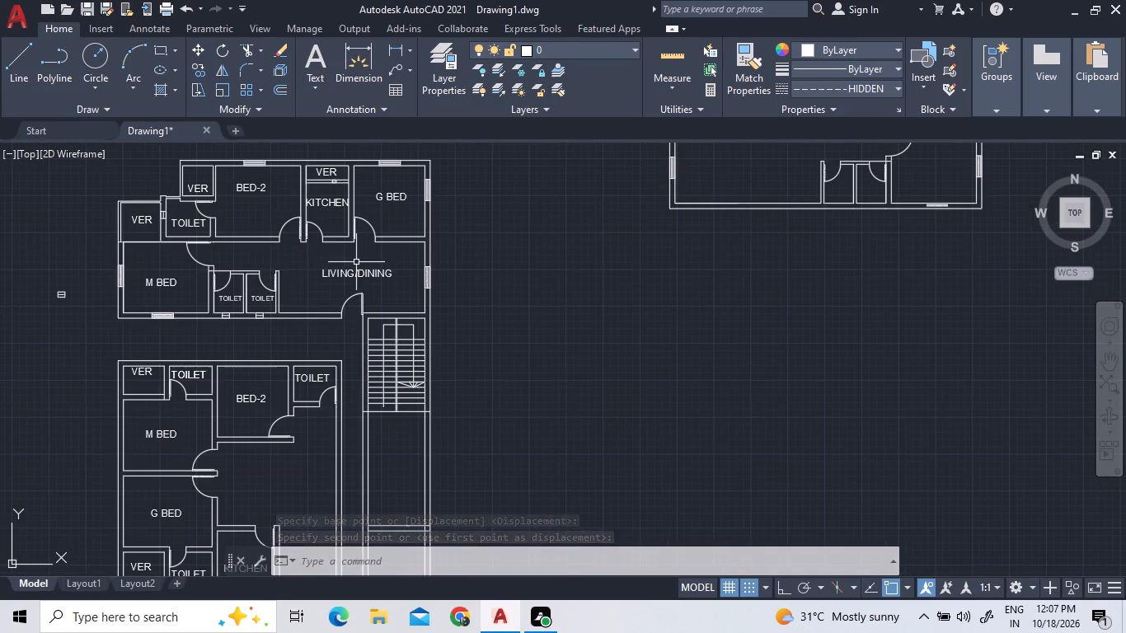
double_click(358, 266)
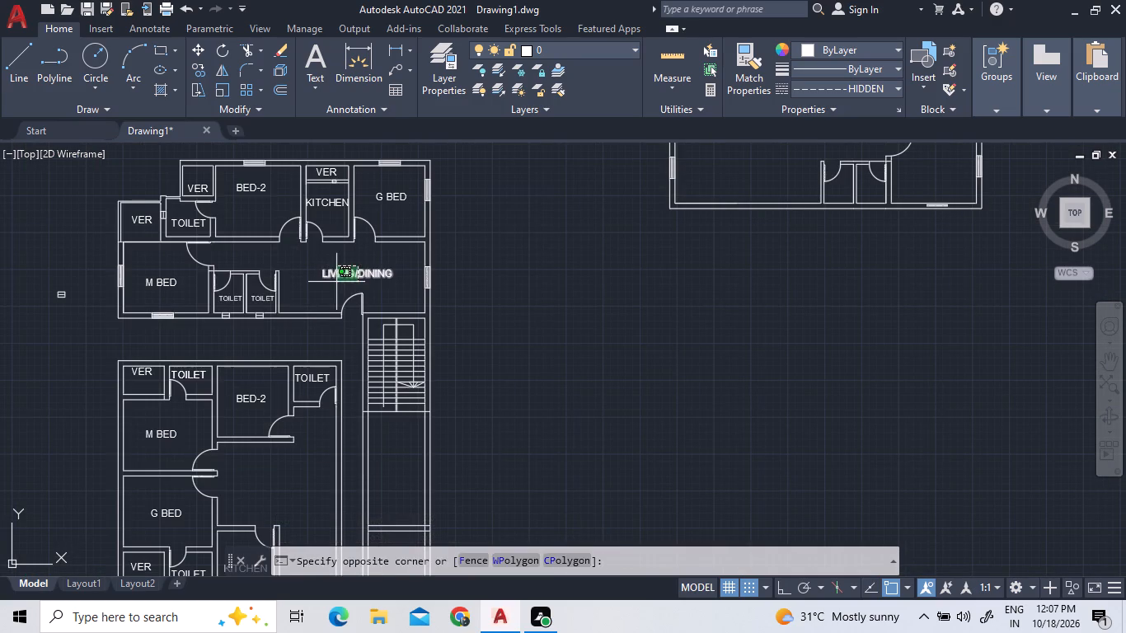
double_click(334, 282)
right_click(331, 281)
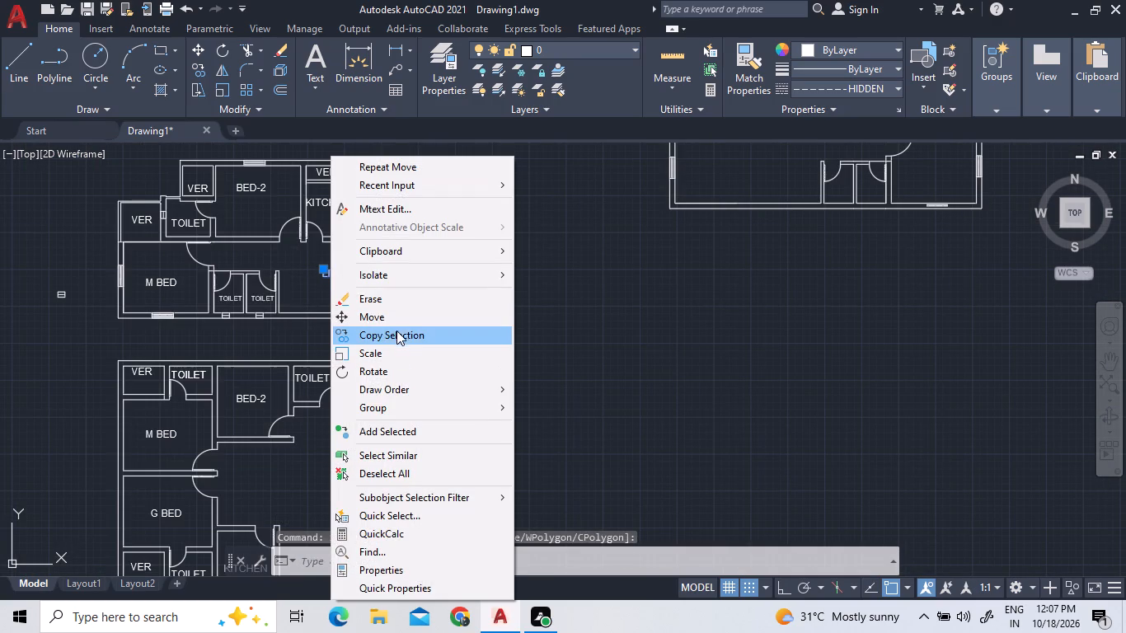
click(402, 334)
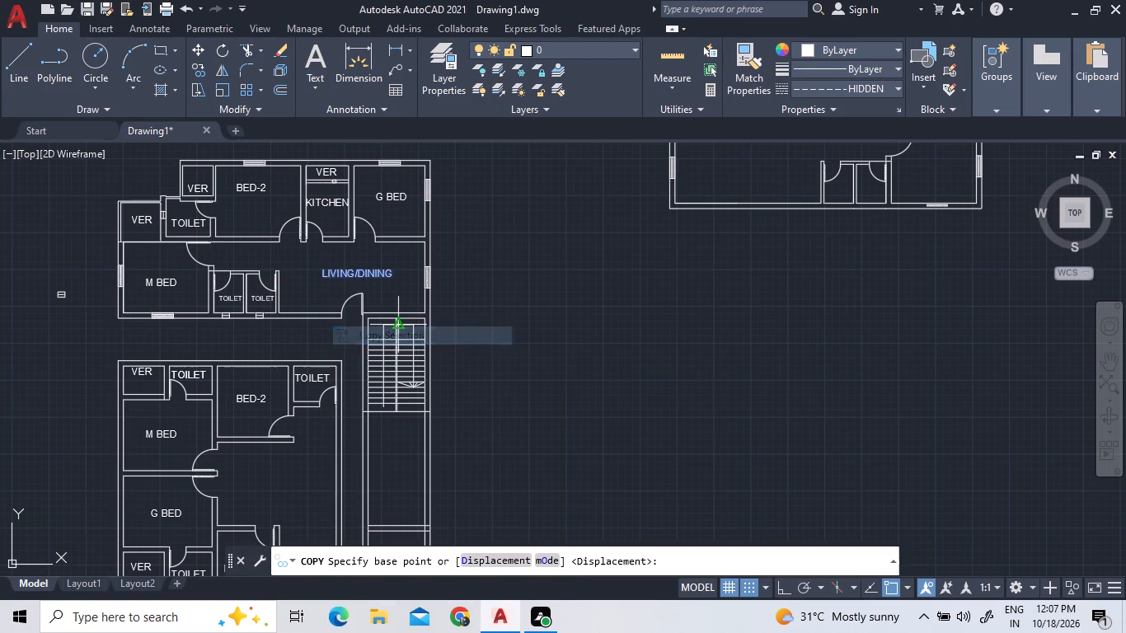
click(362, 275)
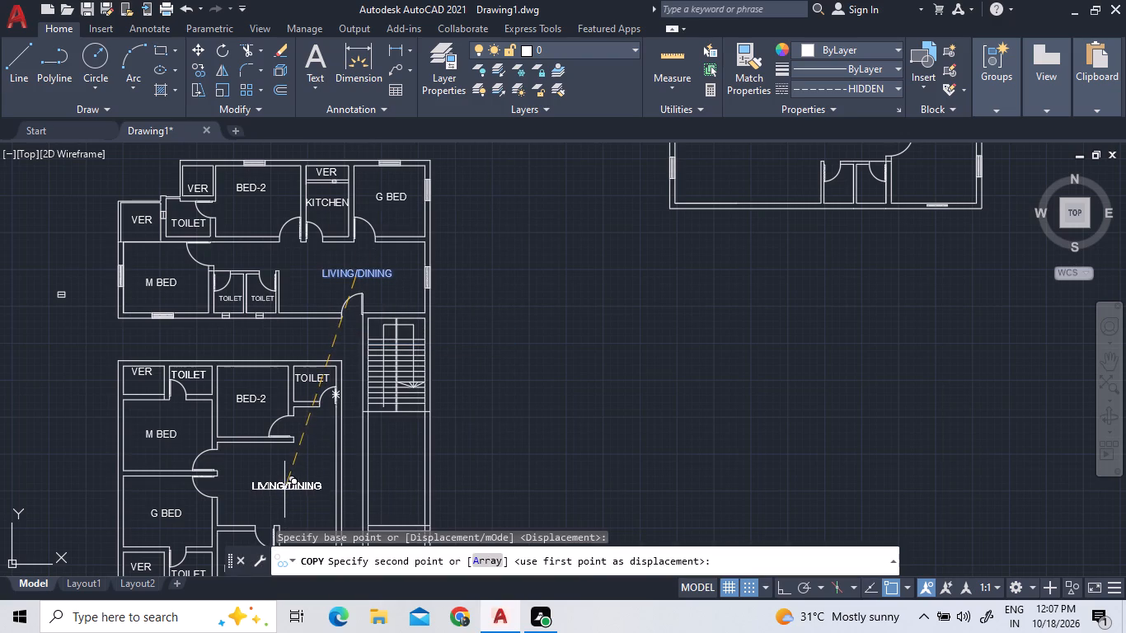
double_click(284, 488)
key(Escape)
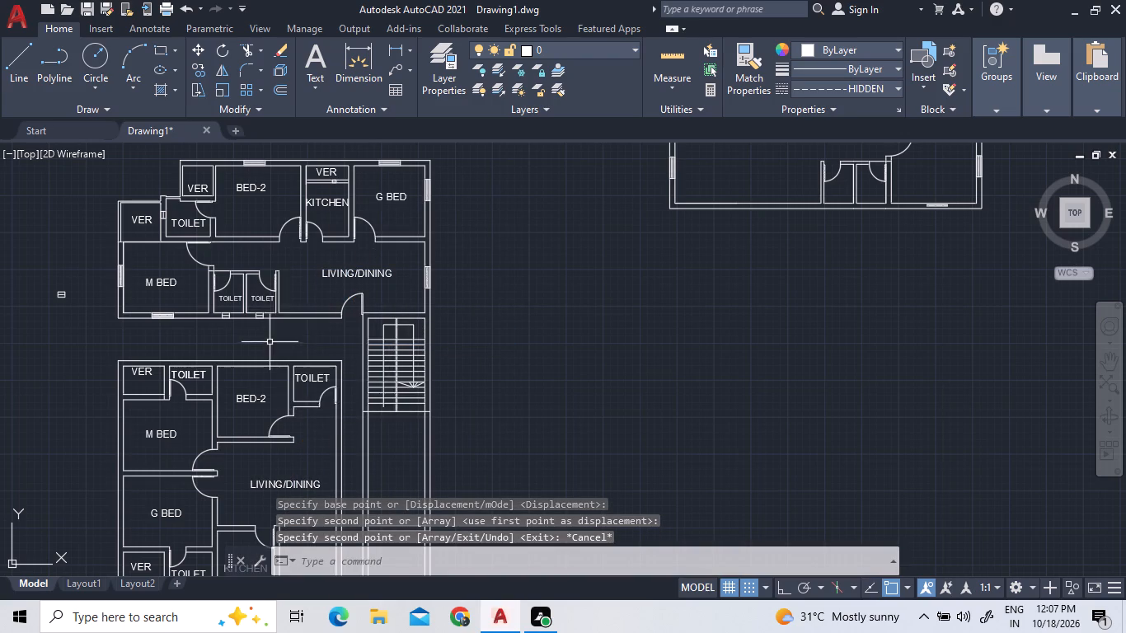
Erase the two overlapping inner wall lines along the south side of the southern block's southwest VER room.
scroll(270, 338, down, 2)
scroll(251, 462, up, 1)
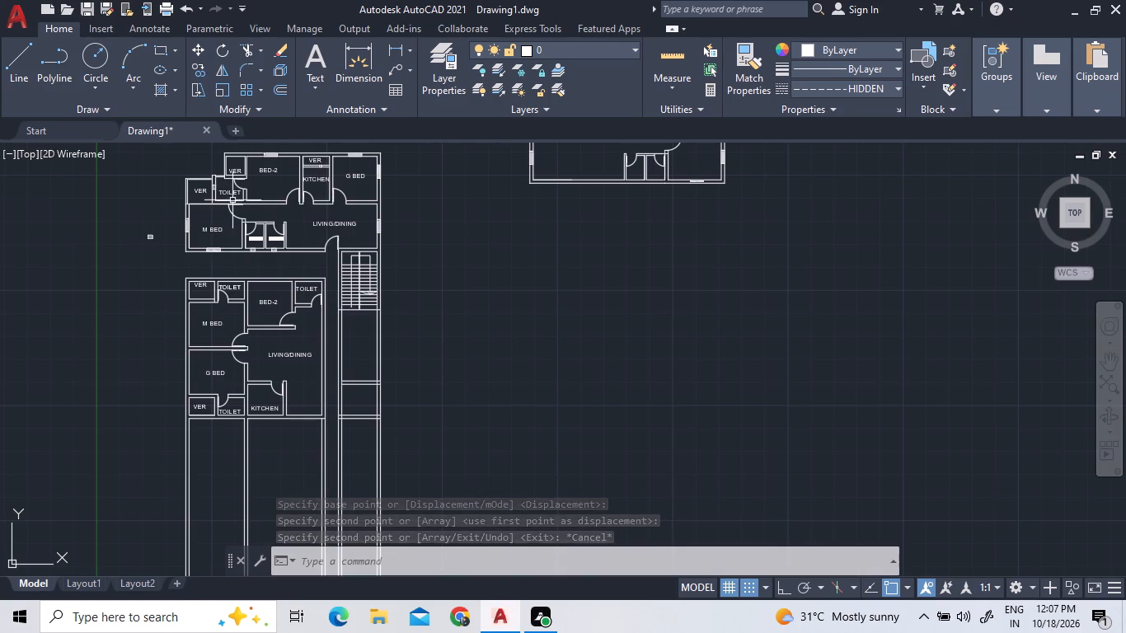
scroll(234, 162, up, 2)
scroll(232, 223, down, 2)
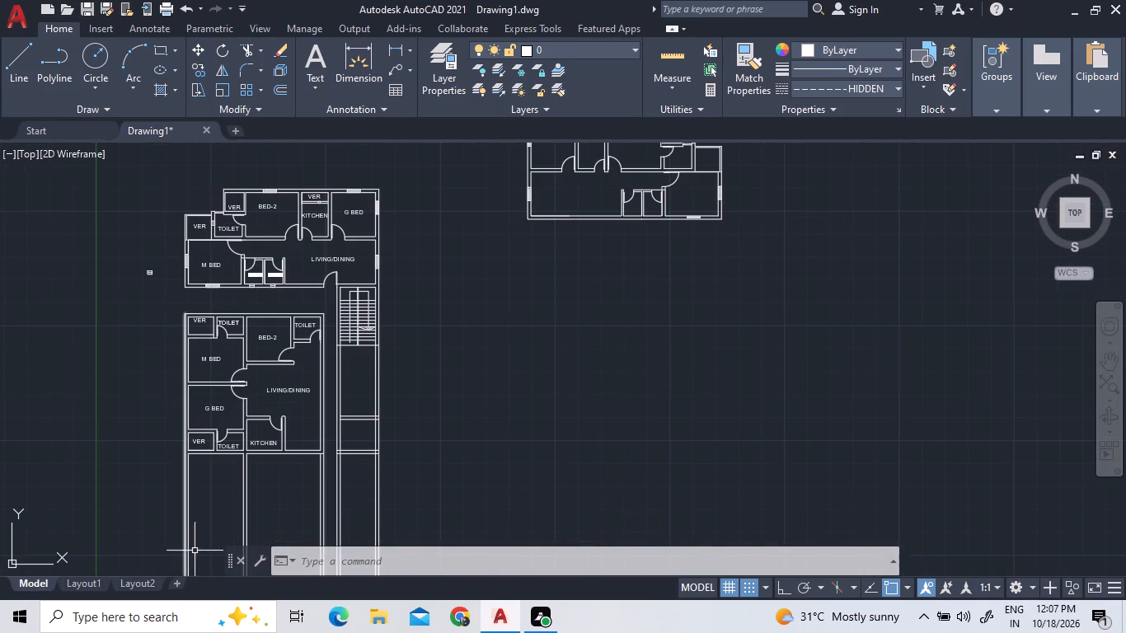
scroll(204, 452, up, 2)
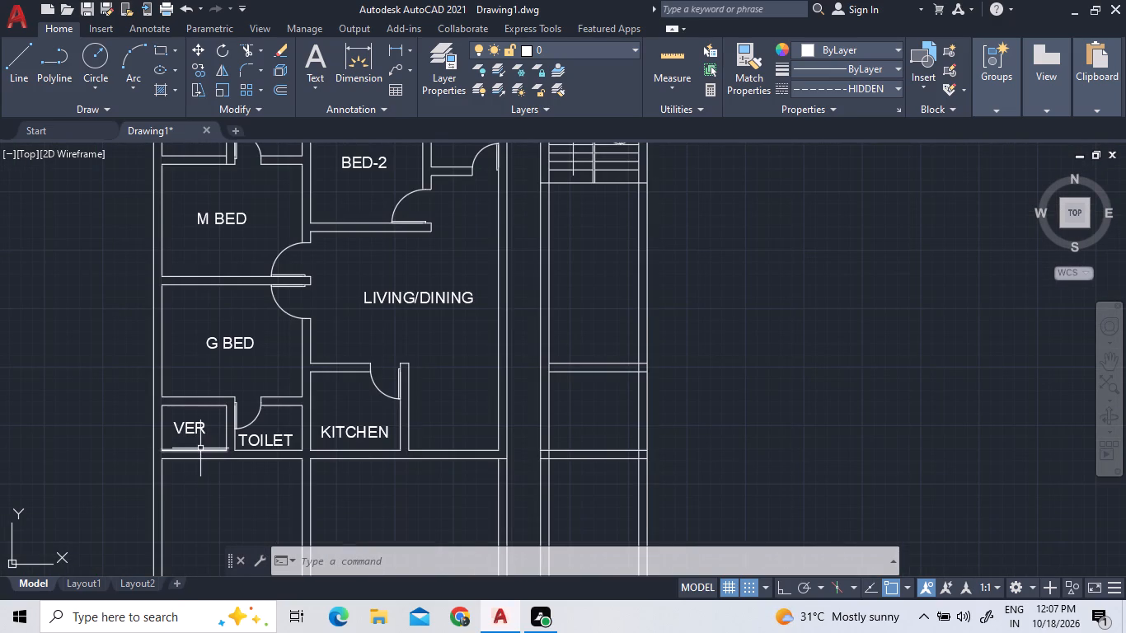
click(200, 449)
key(Delete)
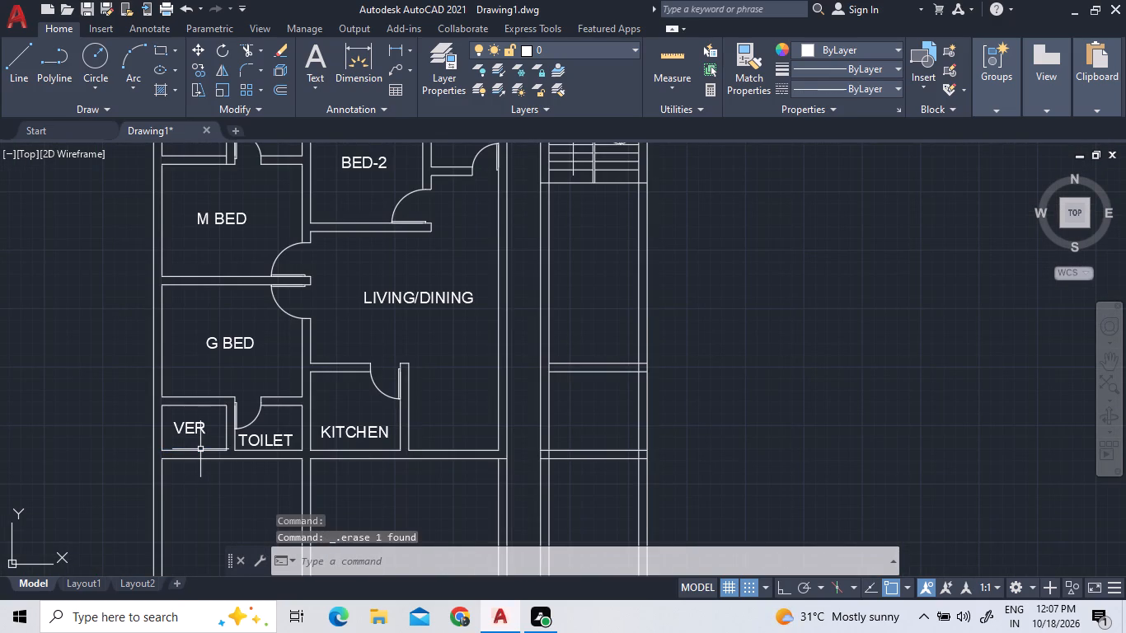
double_click(200, 449)
key(Delete)
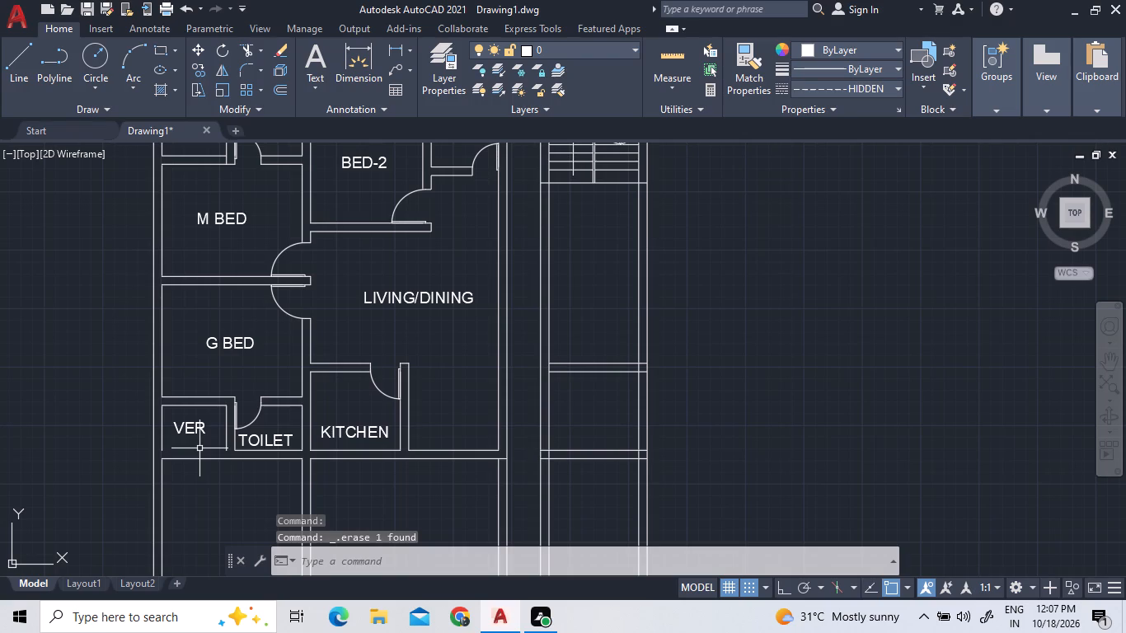
Extend the east and west inner wall lines of the southern block's southwest VER room down to the south wall line.
key(e)
key(Escape)
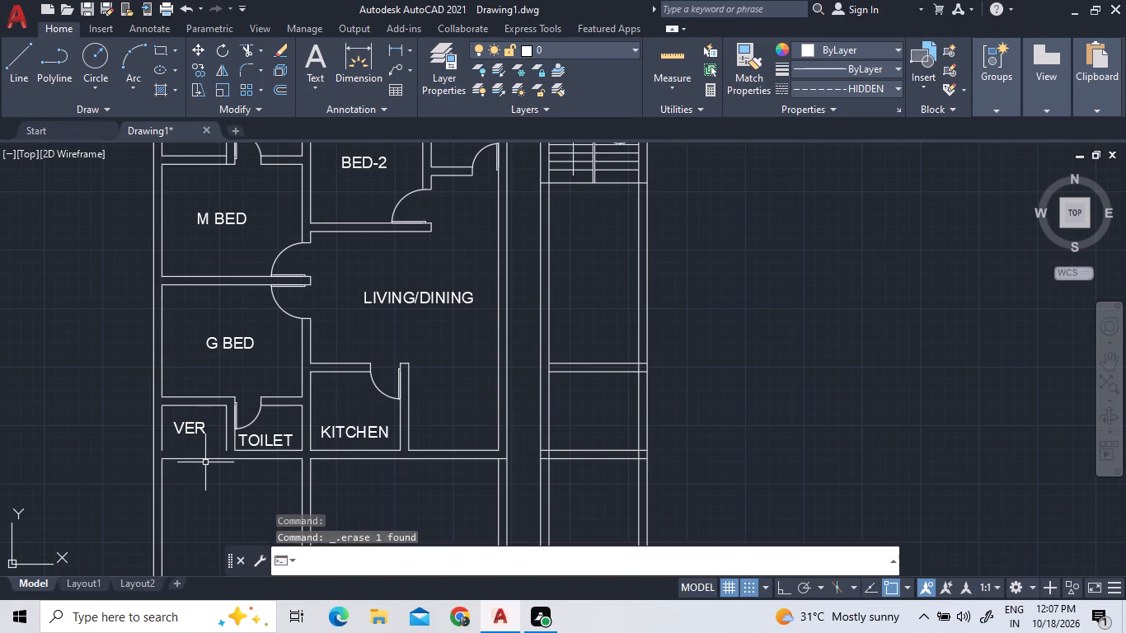
text(EX)
key(space)
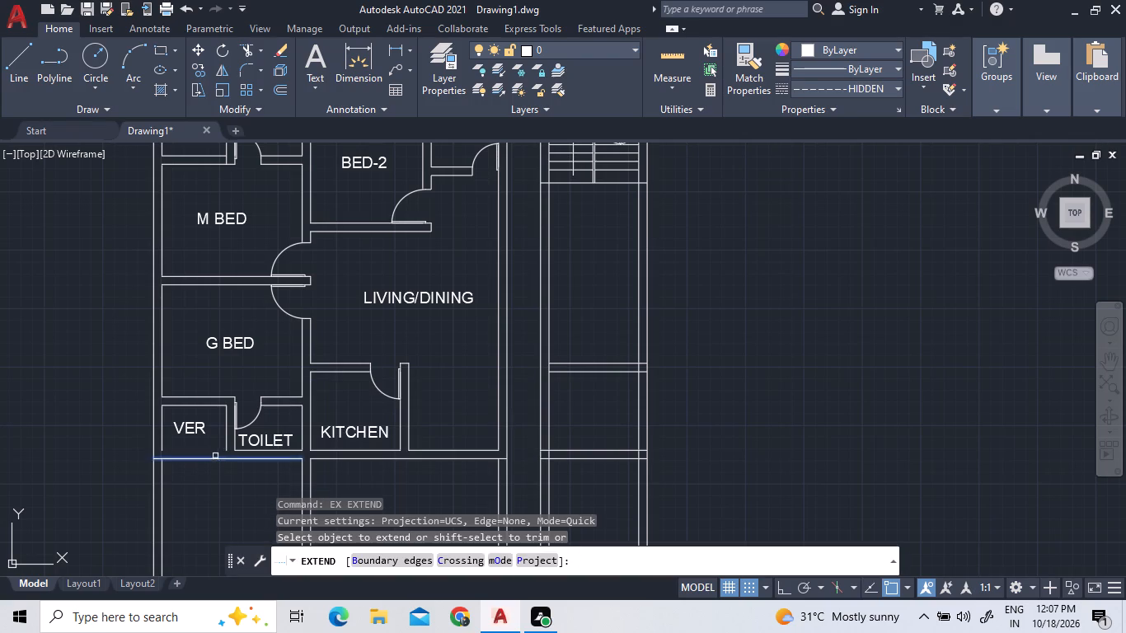
triple_click(227, 447)
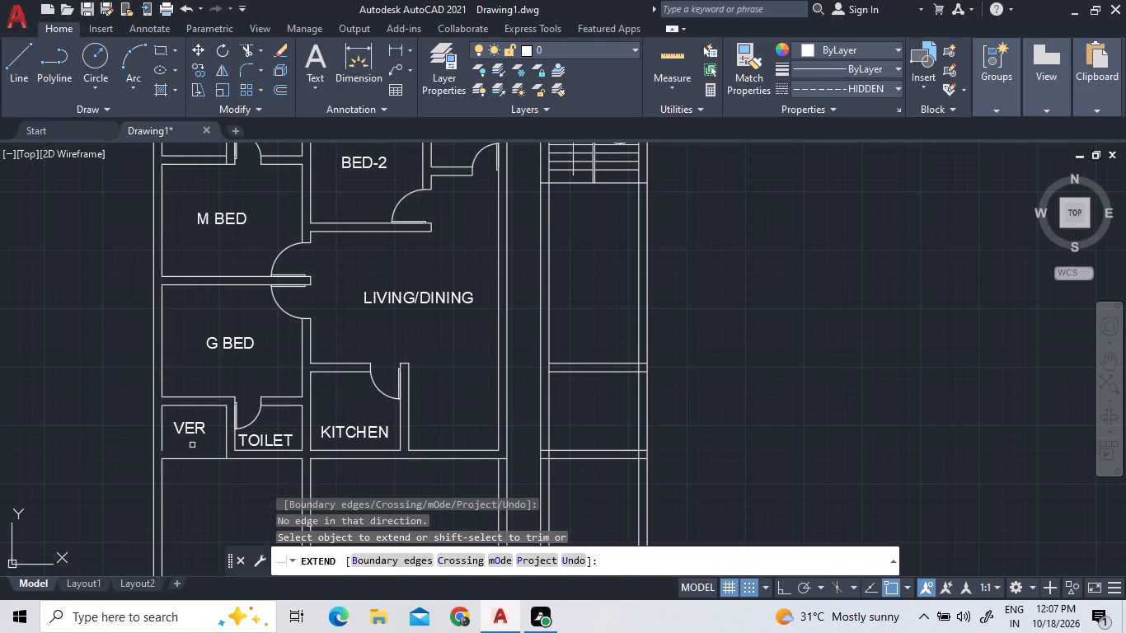
triple_click(162, 439)
key(Escape)
Extend the short cap line atop the southern kitchen's east wall eastward to the outer line of the LIVING/DINING room's east wall.
scroll(240, 445, down, 2)
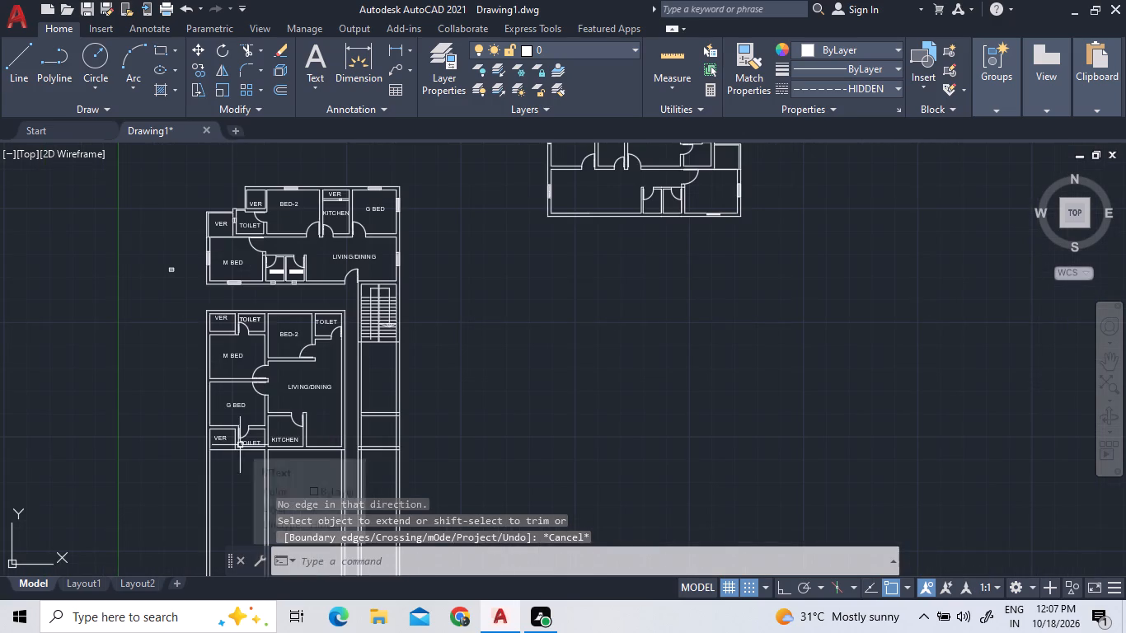
scroll(256, 281, up, 1)
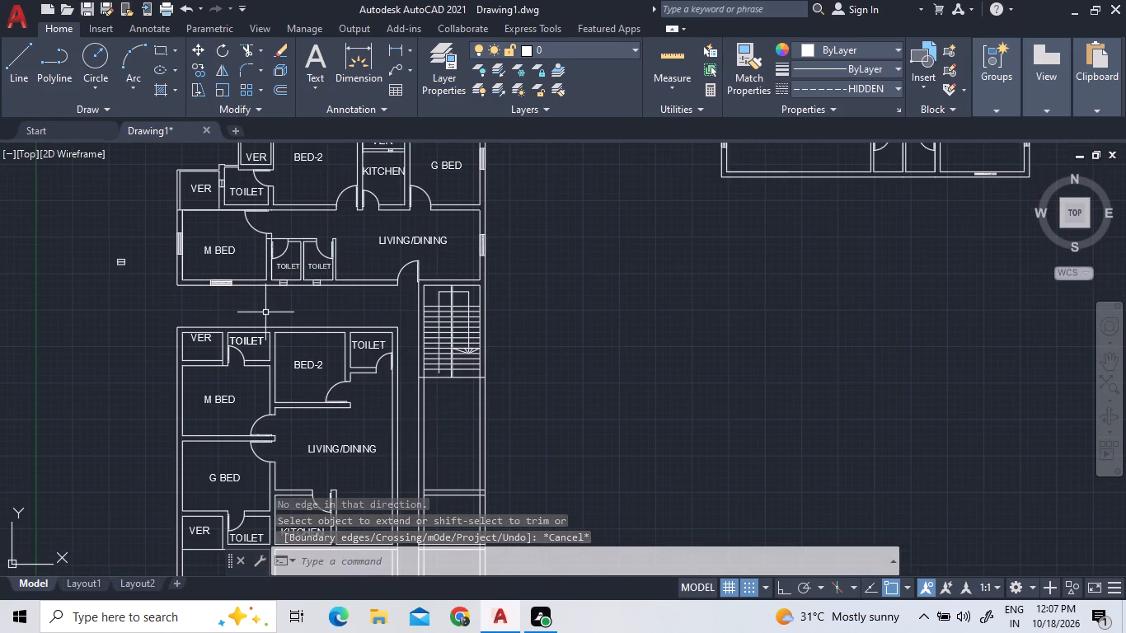
scroll(255, 337, down, 1)
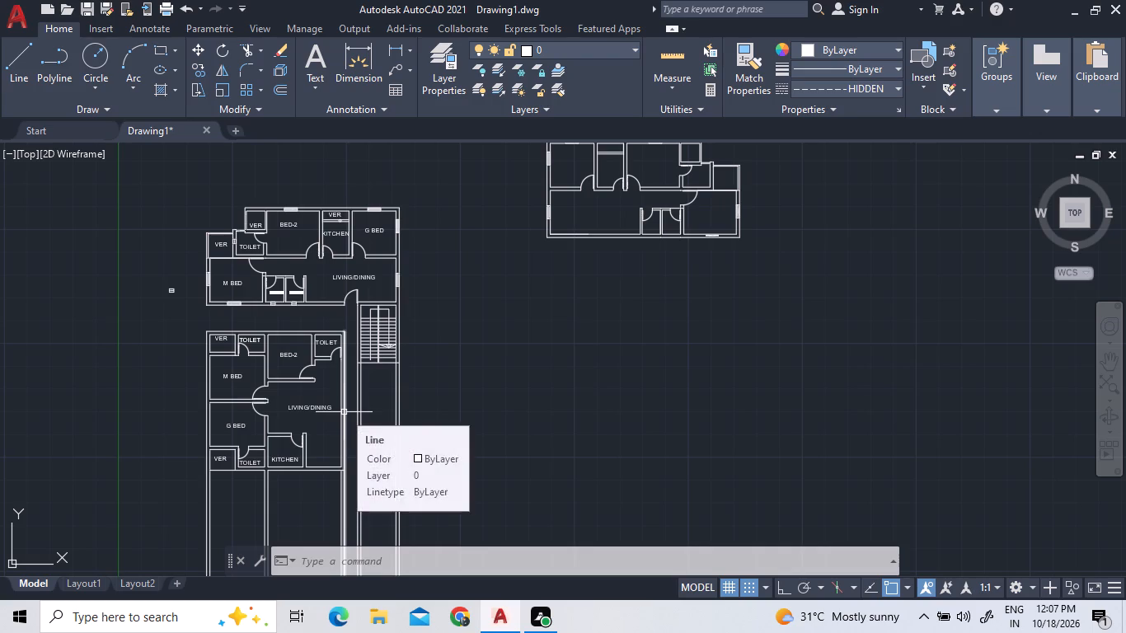
scroll(364, 402, up, 1)
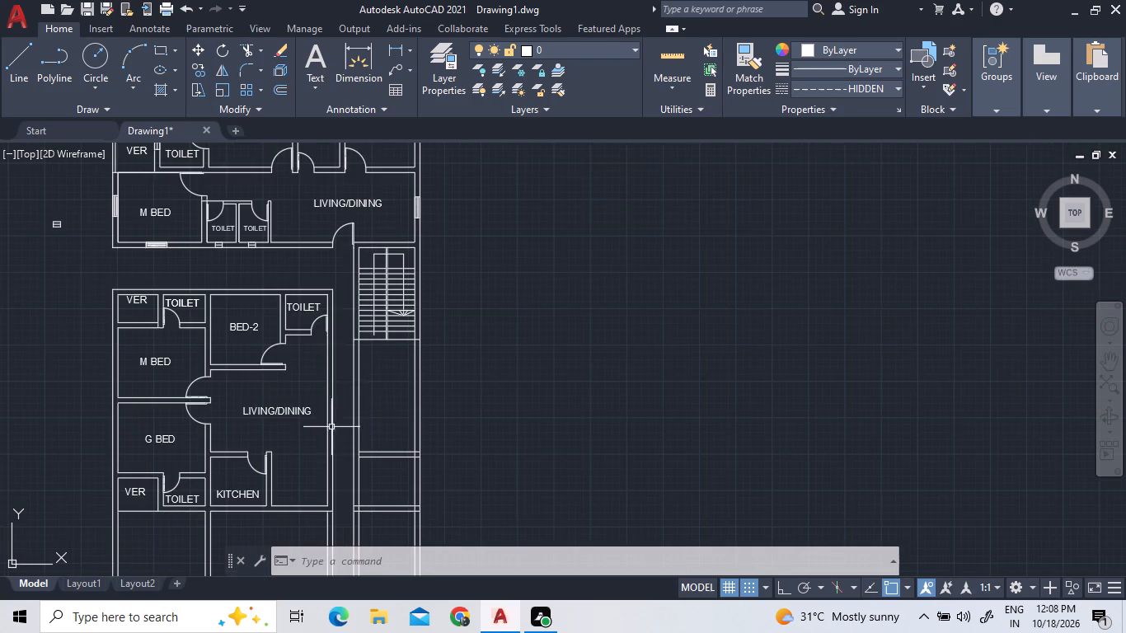
scroll(328, 442, up, 2)
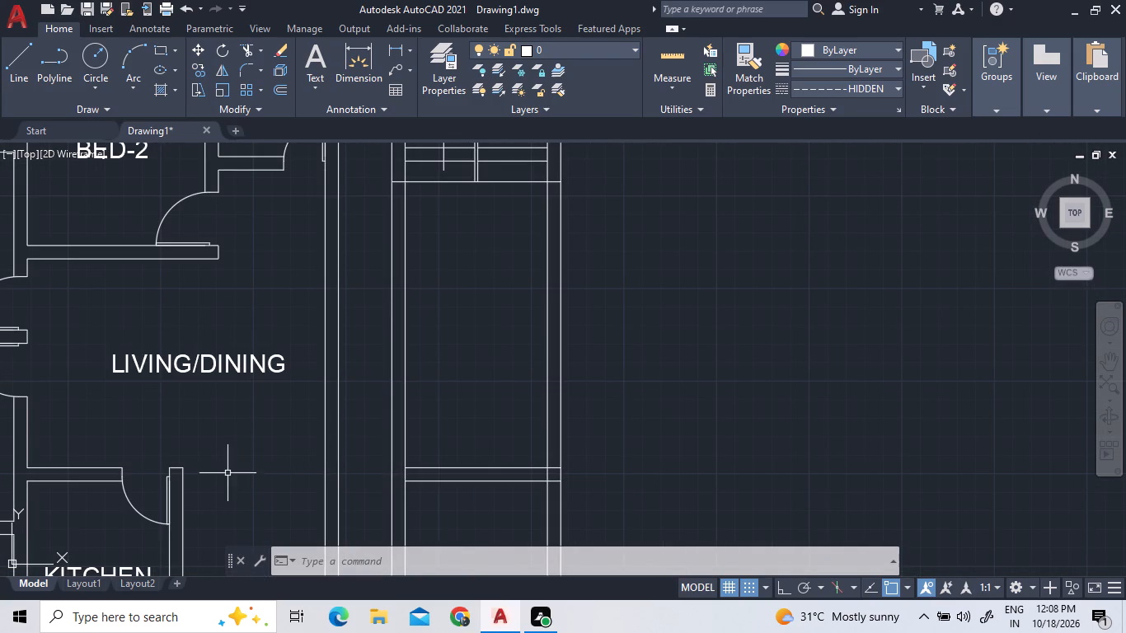
click(256, 50)
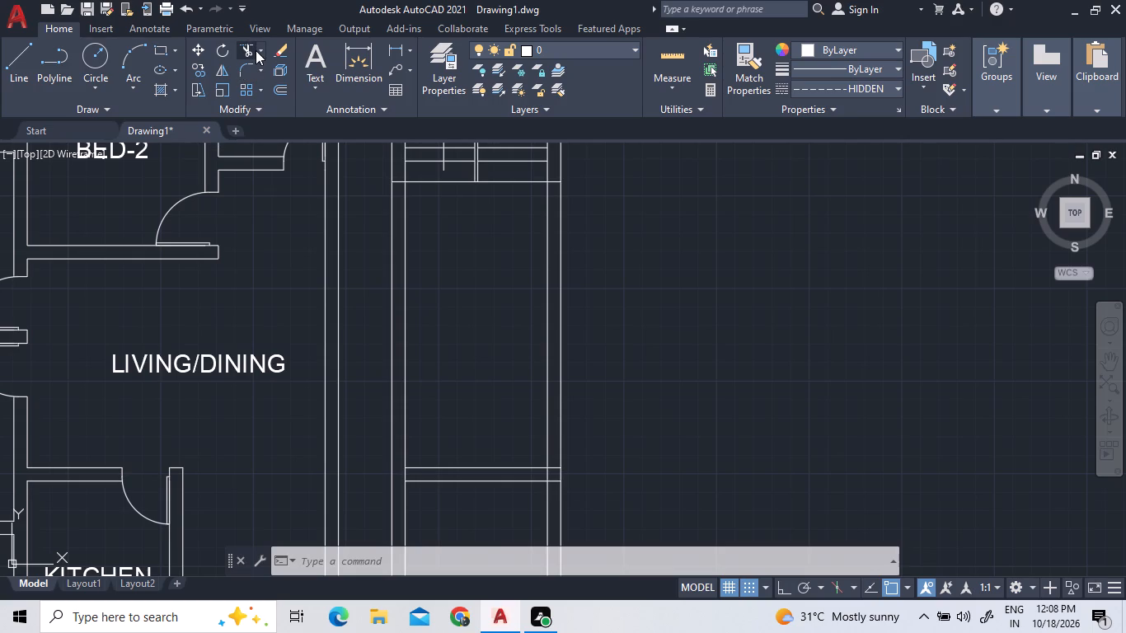
double_click(261, 49)
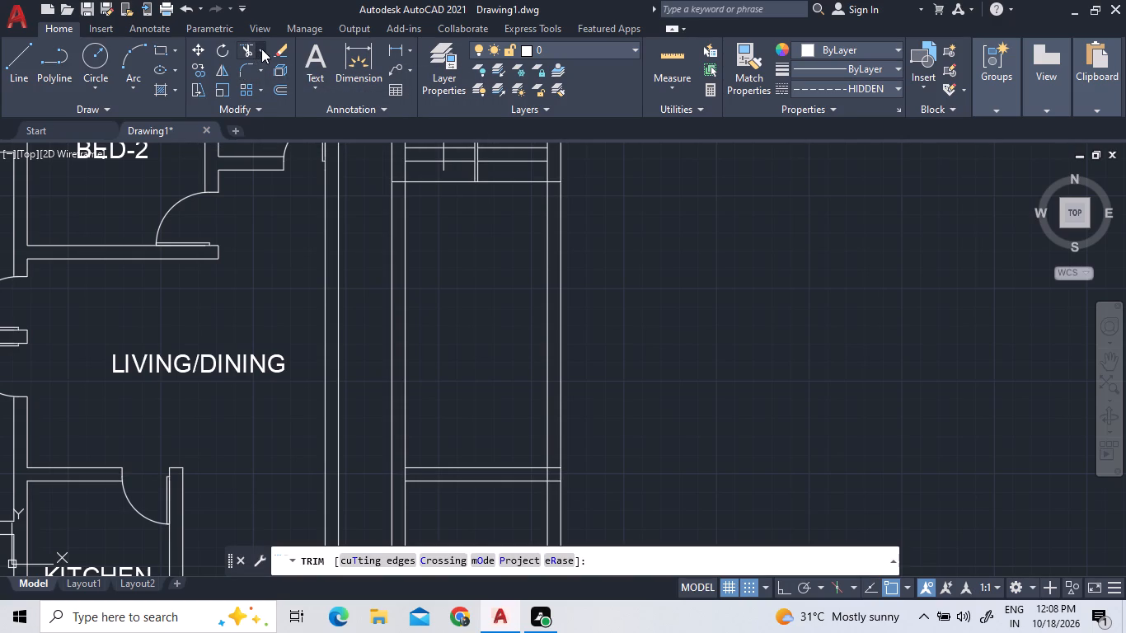
click(261, 49)
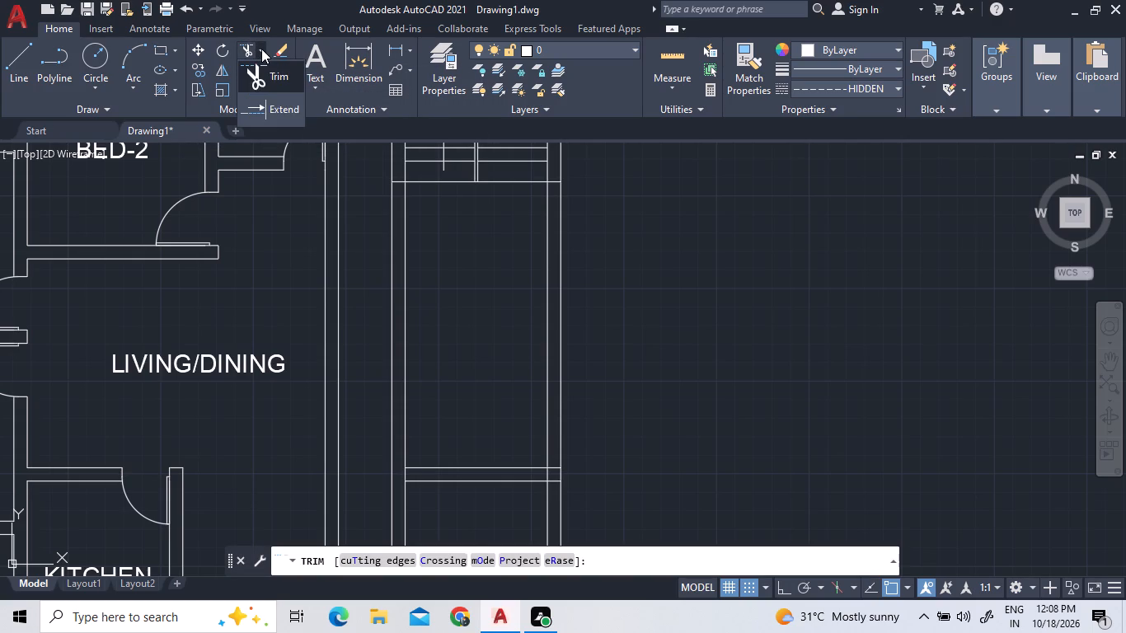
click(258, 112)
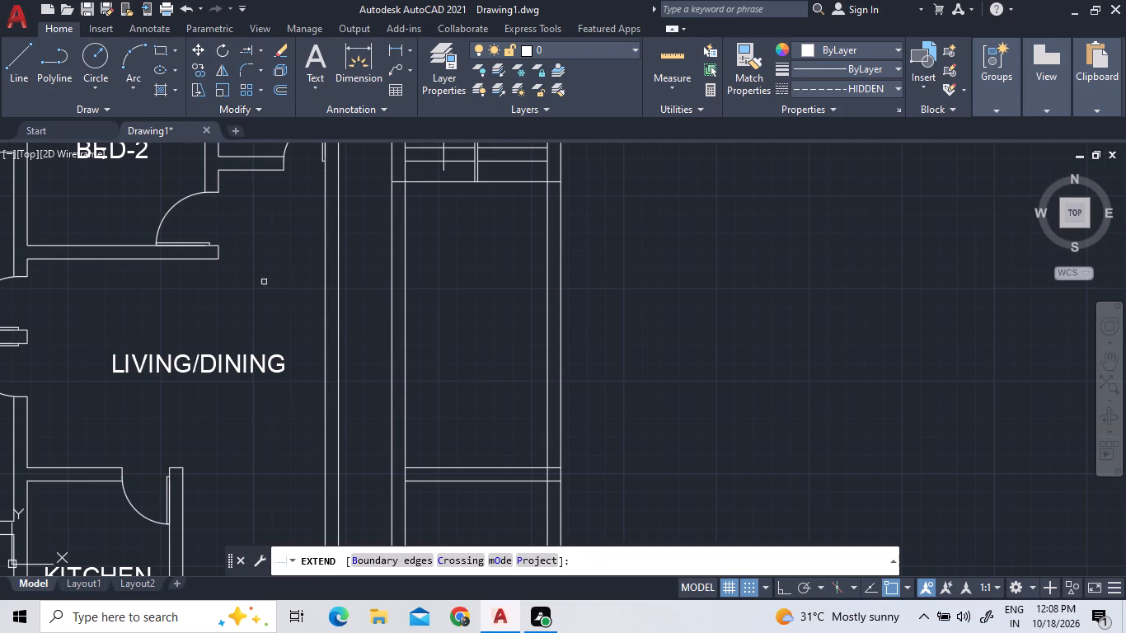
click(178, 467)
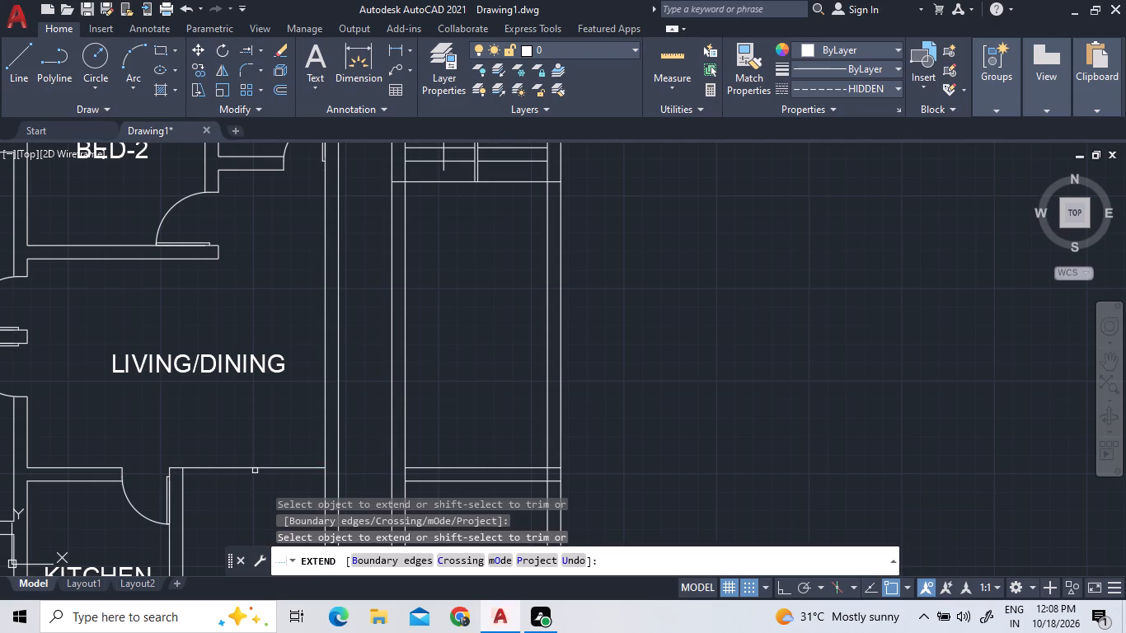
click(293, 467)
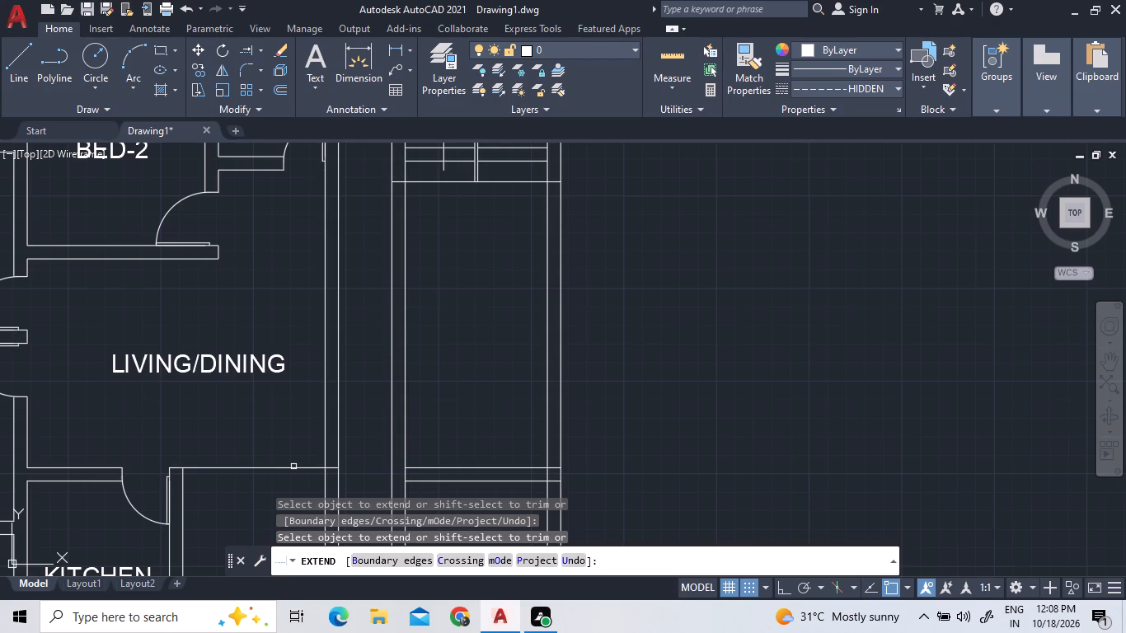
key(Escape)
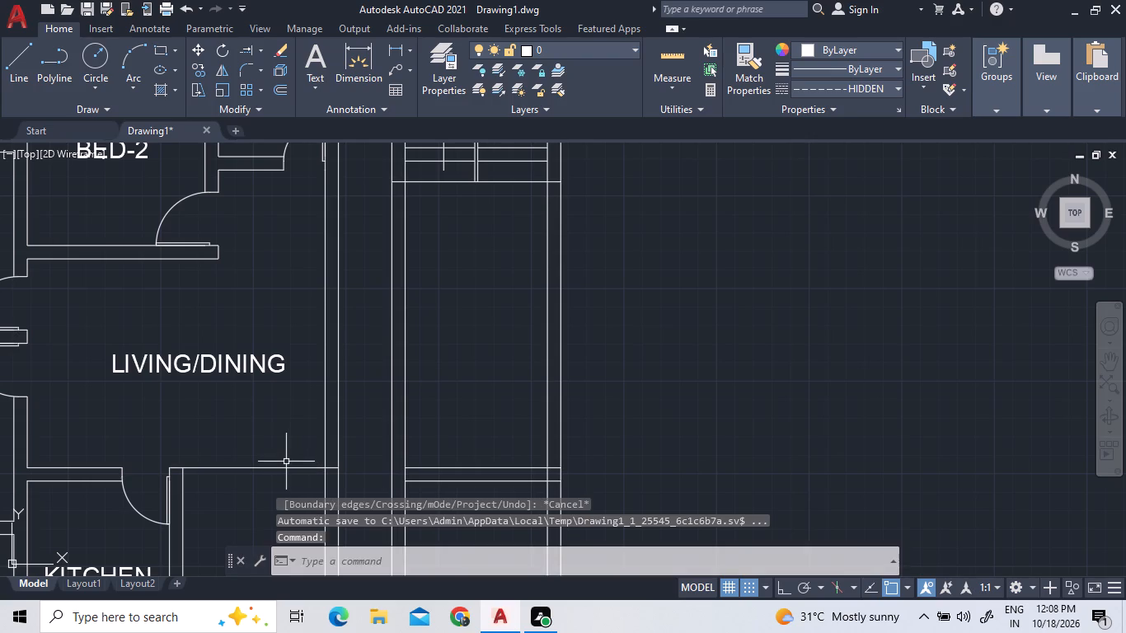
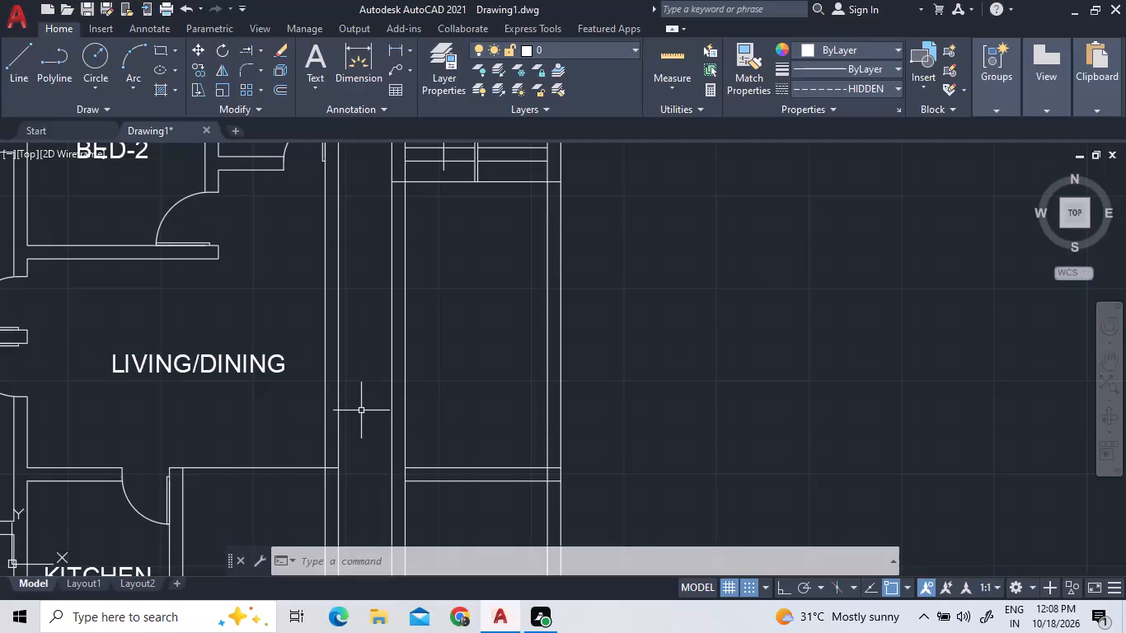
Trim away the horizontal line between the wall beside the kitchen and the outer wall, below LIVING/DINING.
scroll(361, 412, down, 1)
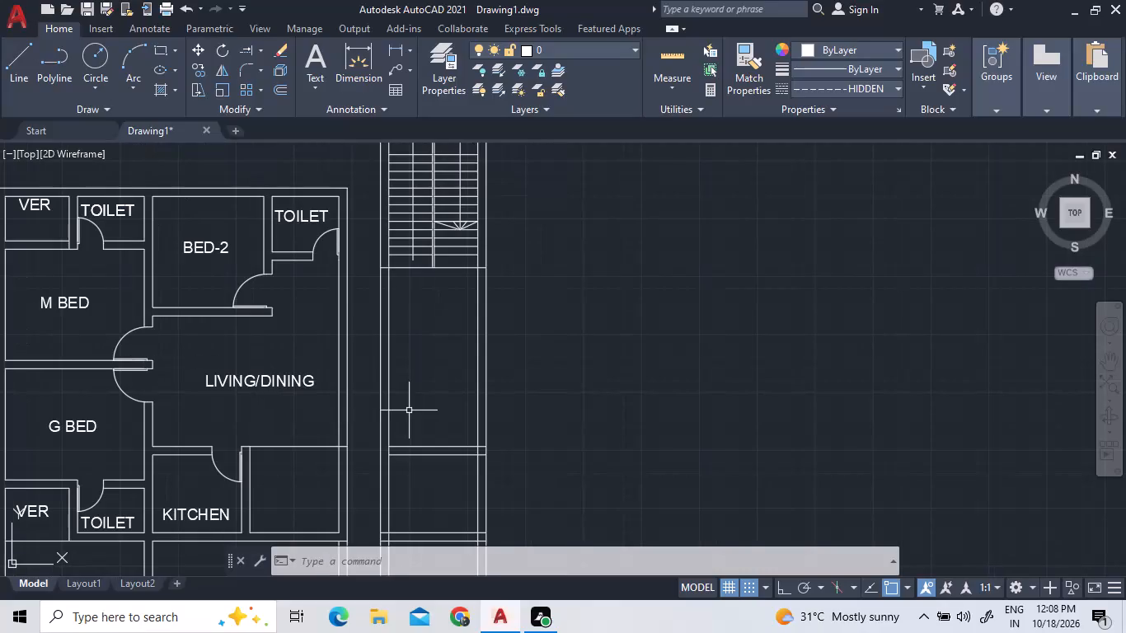
key(Escape)
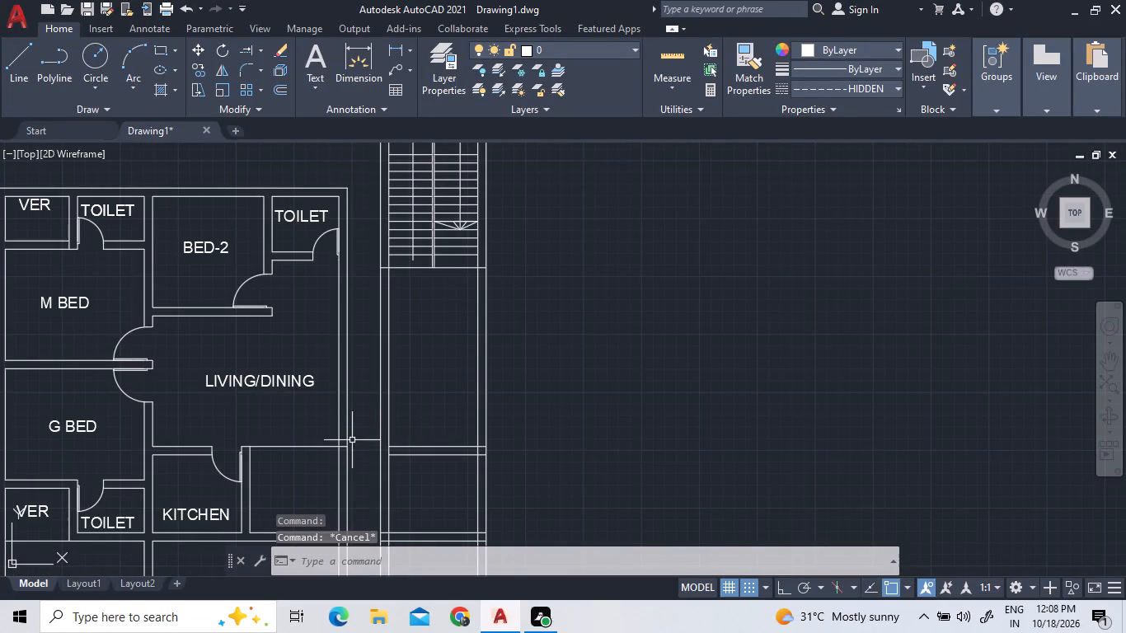
text(TR)
key(space)
key(space)
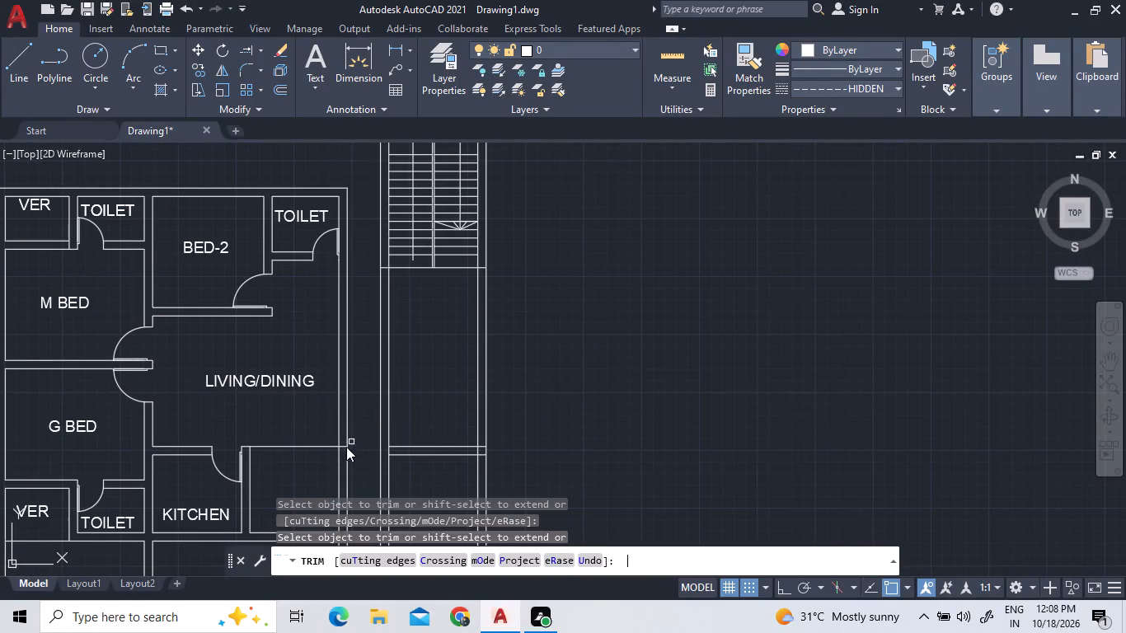
click(291, 448)
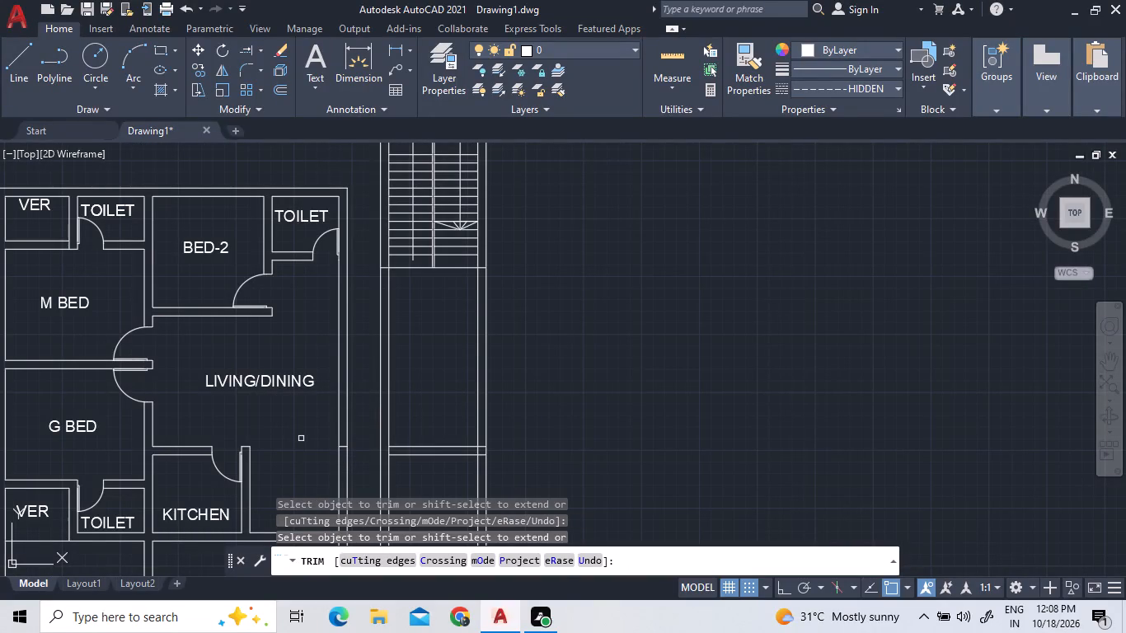
scroll(331, 442, up, 2)
right_click(331, 441)
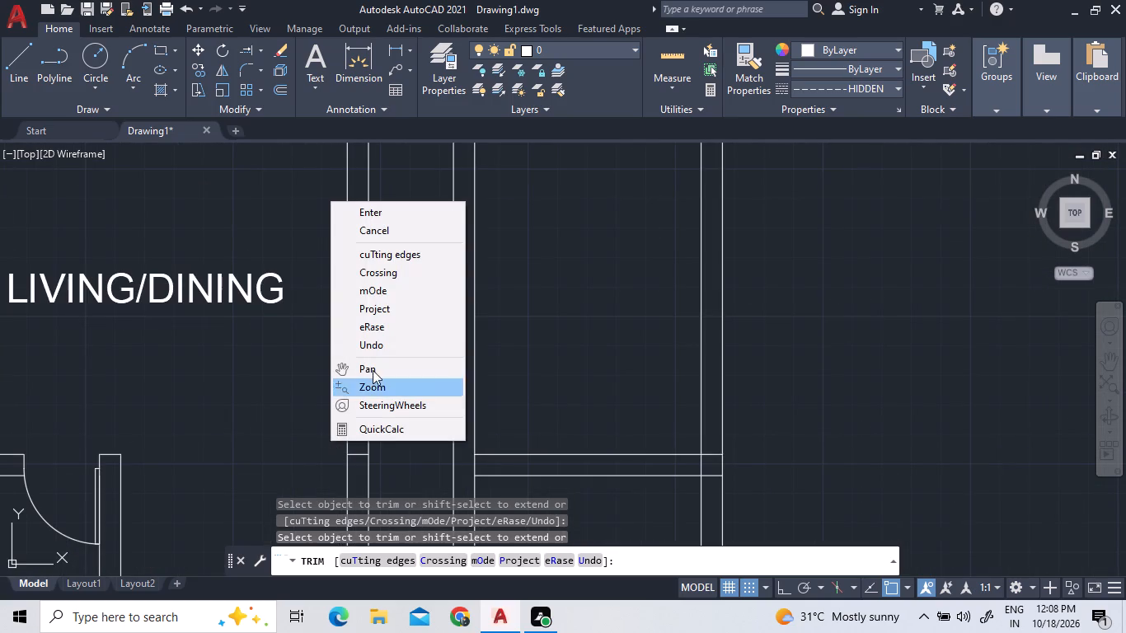
click(411, 204)
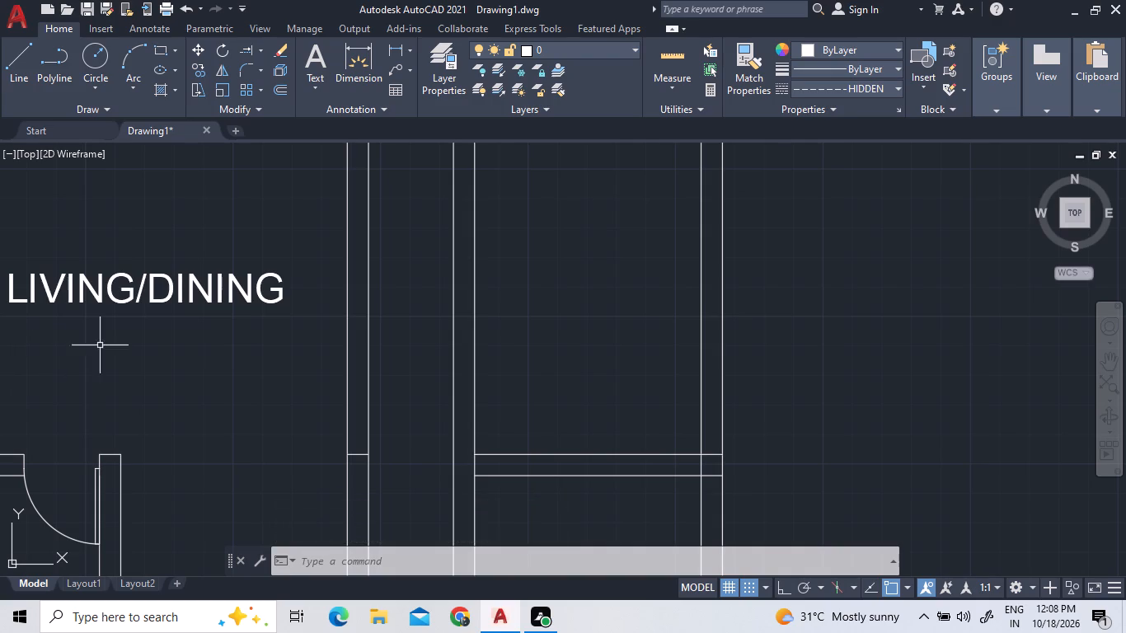
Copy the BED-2 door block into the living/dining area, near the outer wall beside the staircase block.
scroll(309, 227, down, 4)
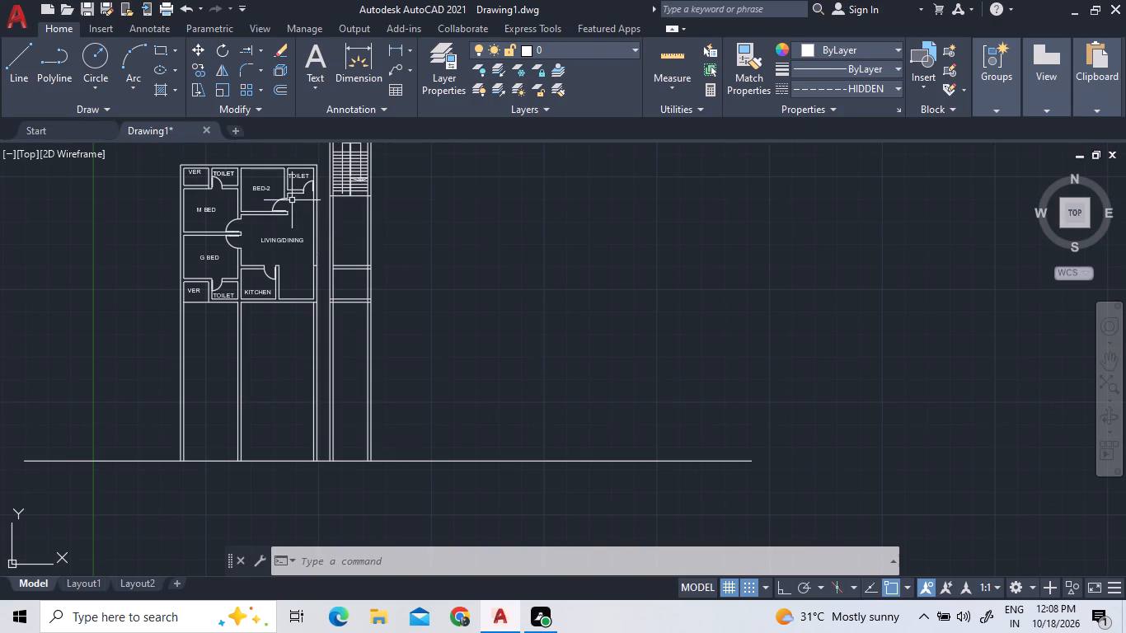
scroll(279, 207, up, 2)
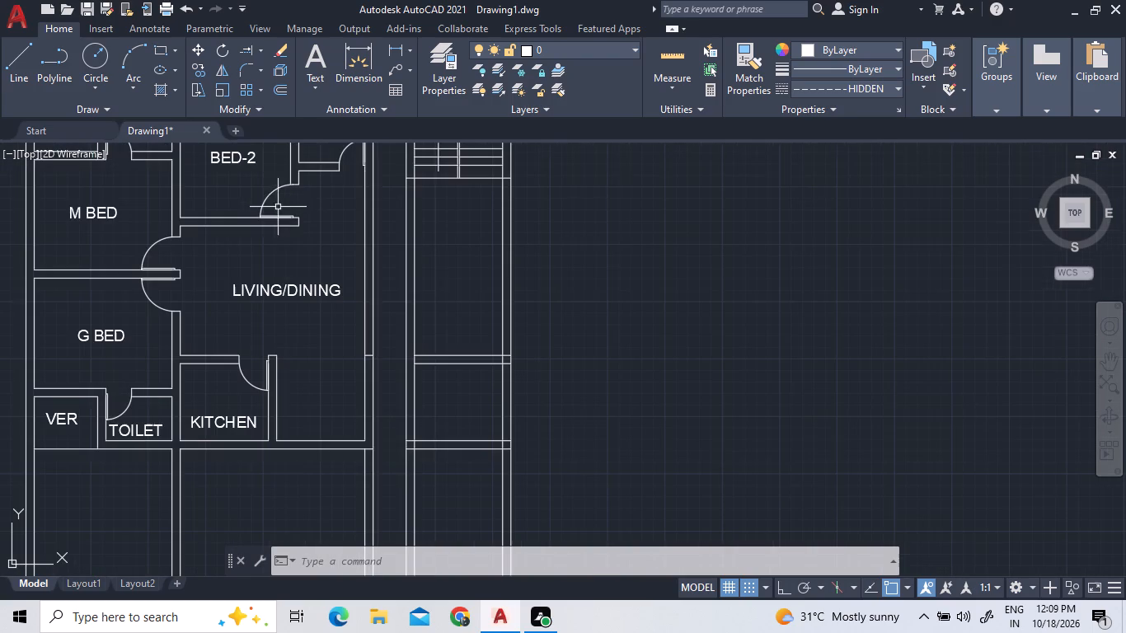
double_click(268, 207)
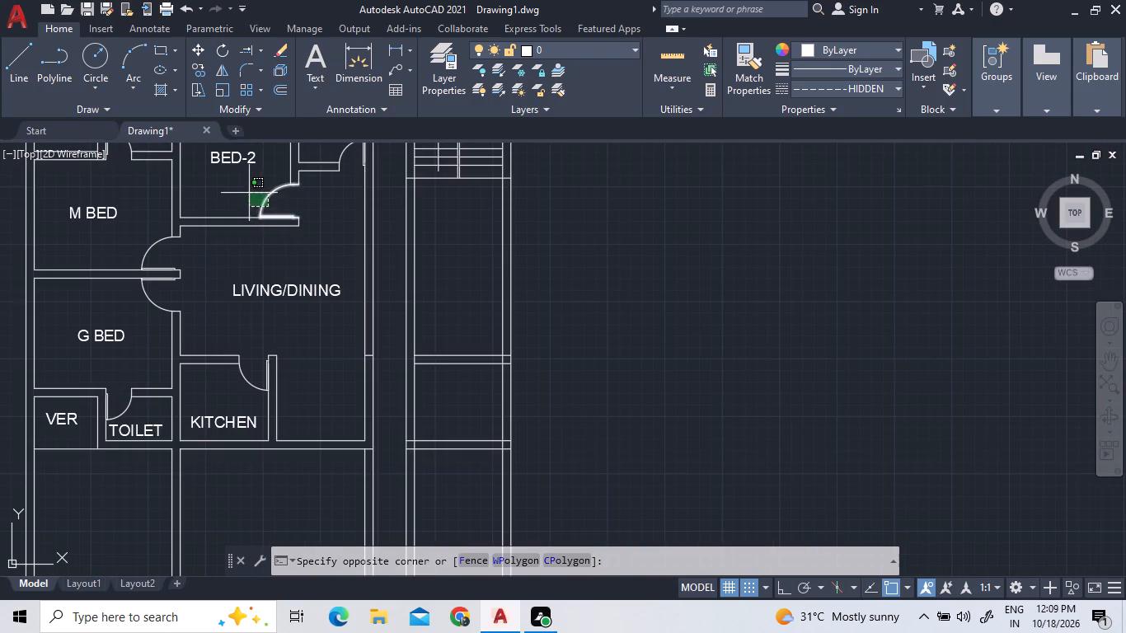
click(248, 192)
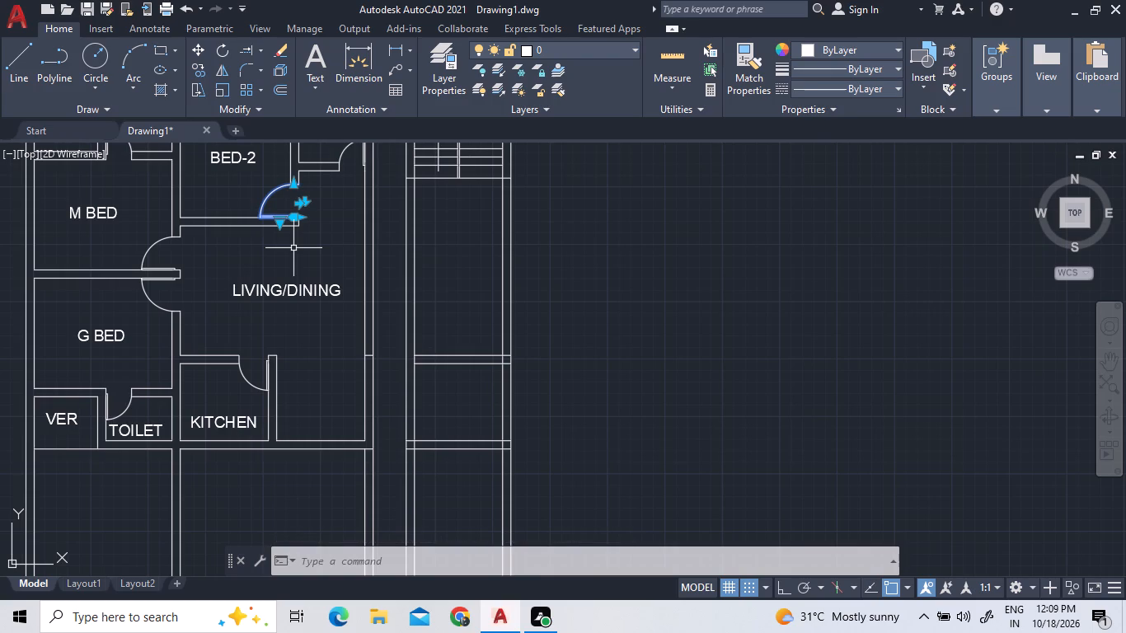
right_click(317, 326)
double_click(356, 340)
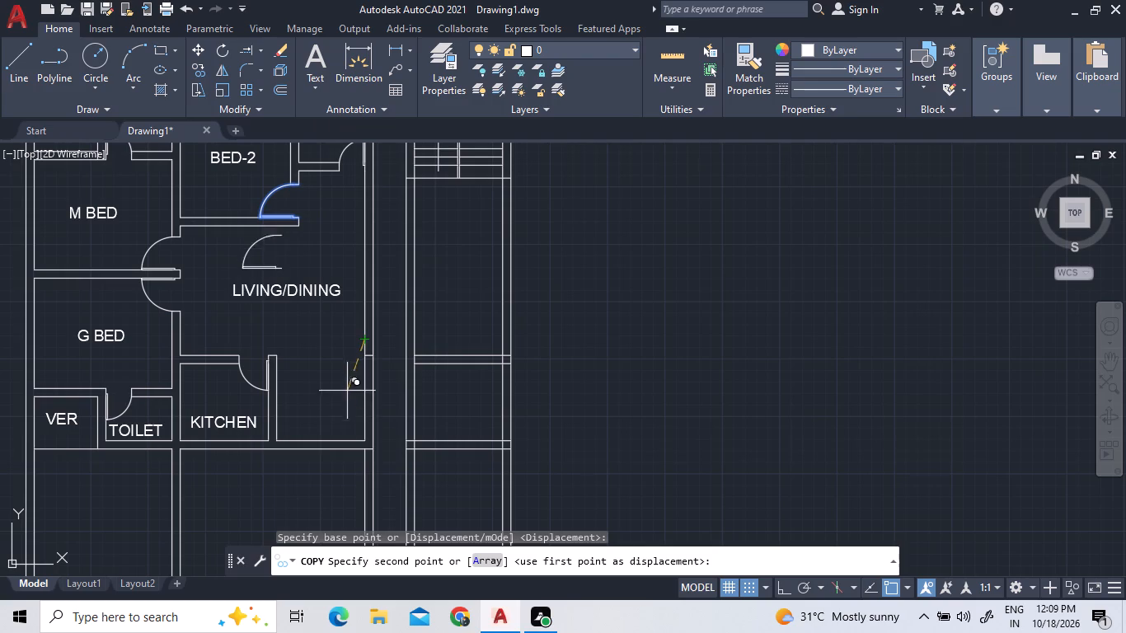
double_click(398, 467)
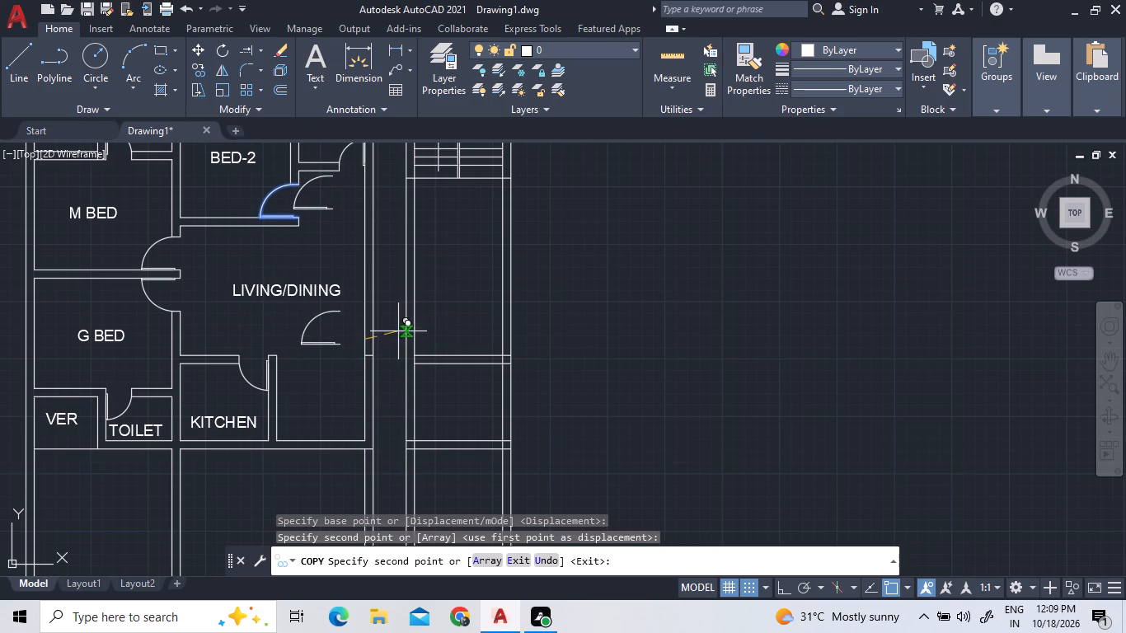
key(Escape)
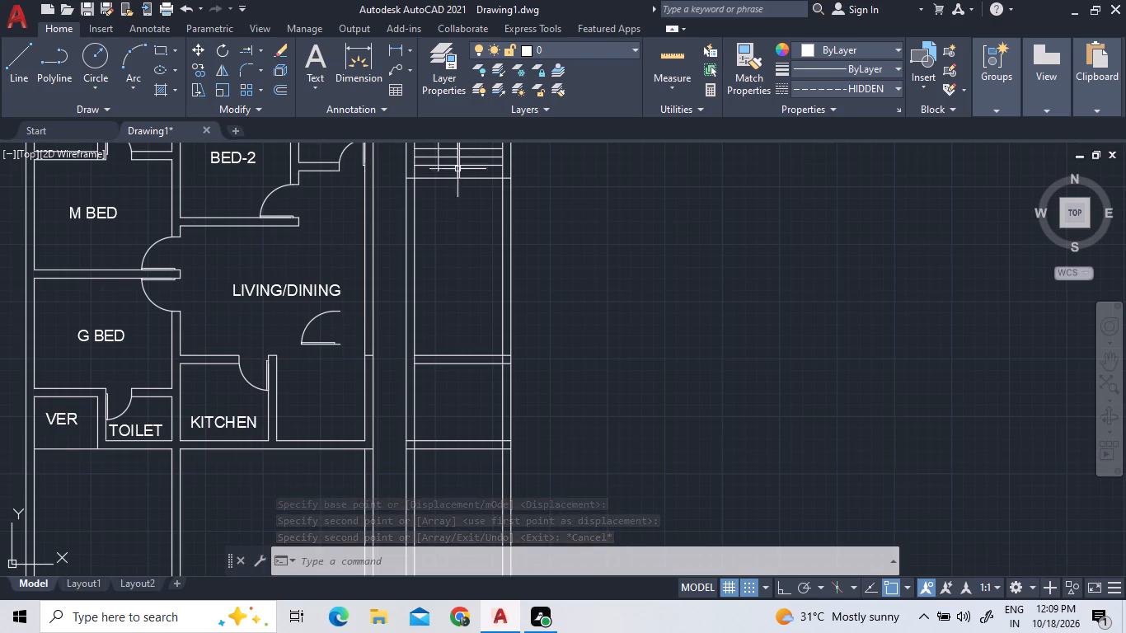
Move the copied door by its jamb endpoint to the outer face of the living/dining wall, at the short cross line.
scroll(356, 353, up, 2)
click(340, 340)
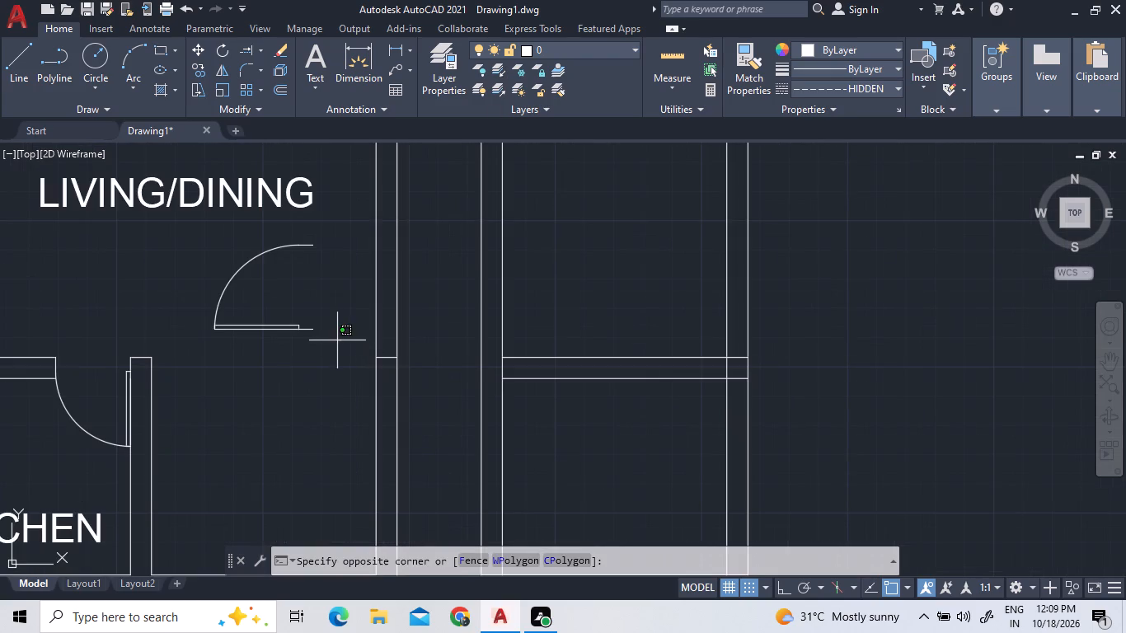
click(268, 309)
right_click(278, 296)
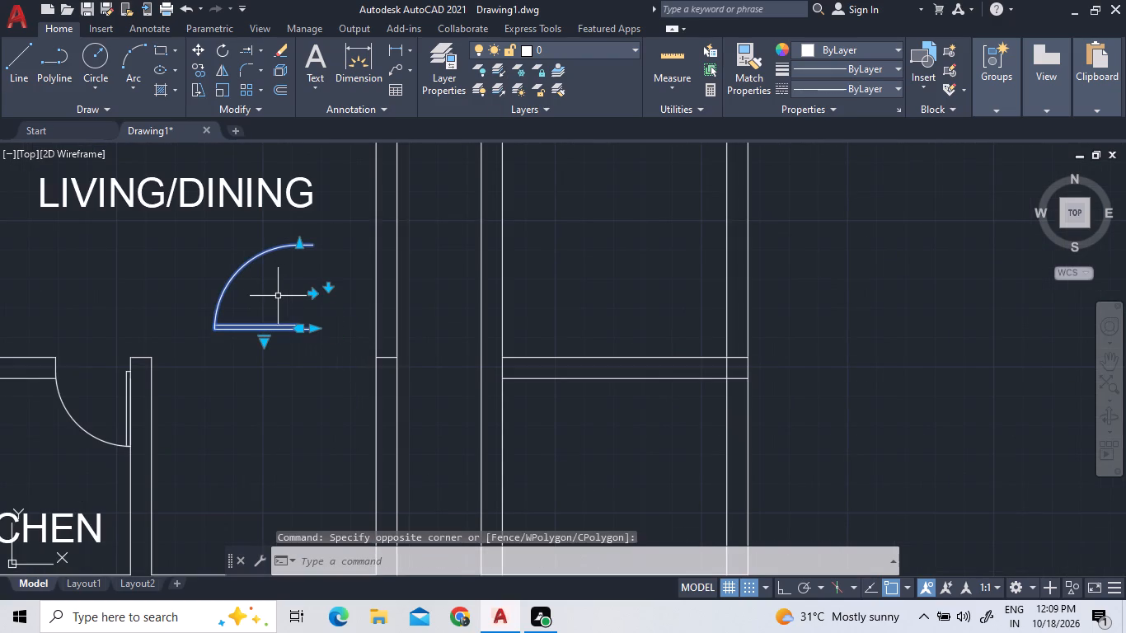
right_click(278, 296)
click(365, 309)
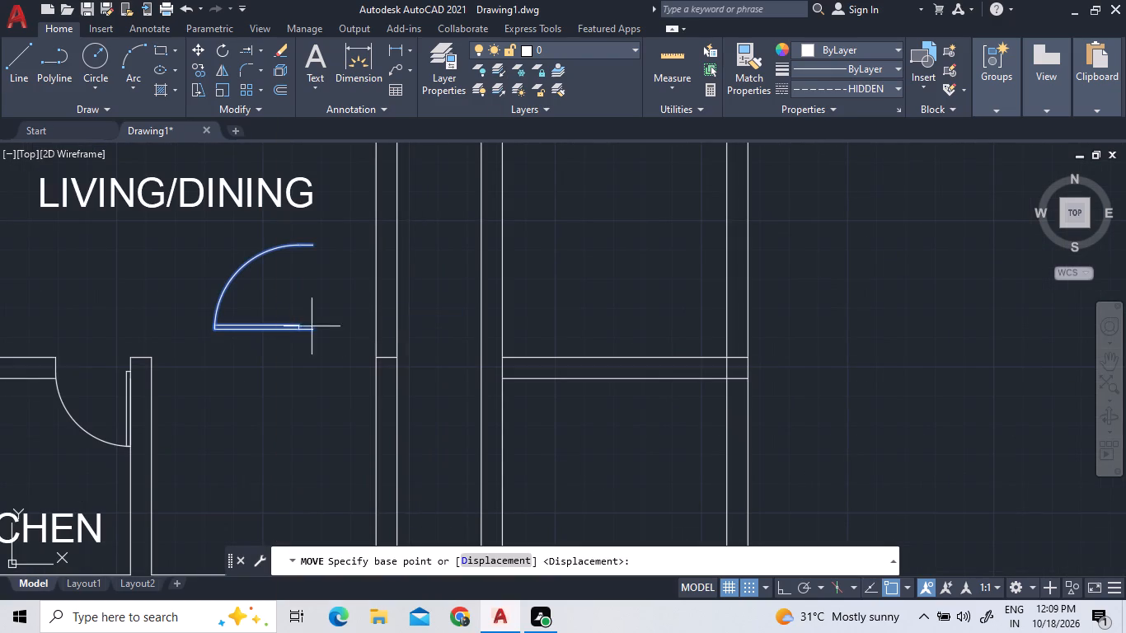
scroll(309, 335, up, 4)
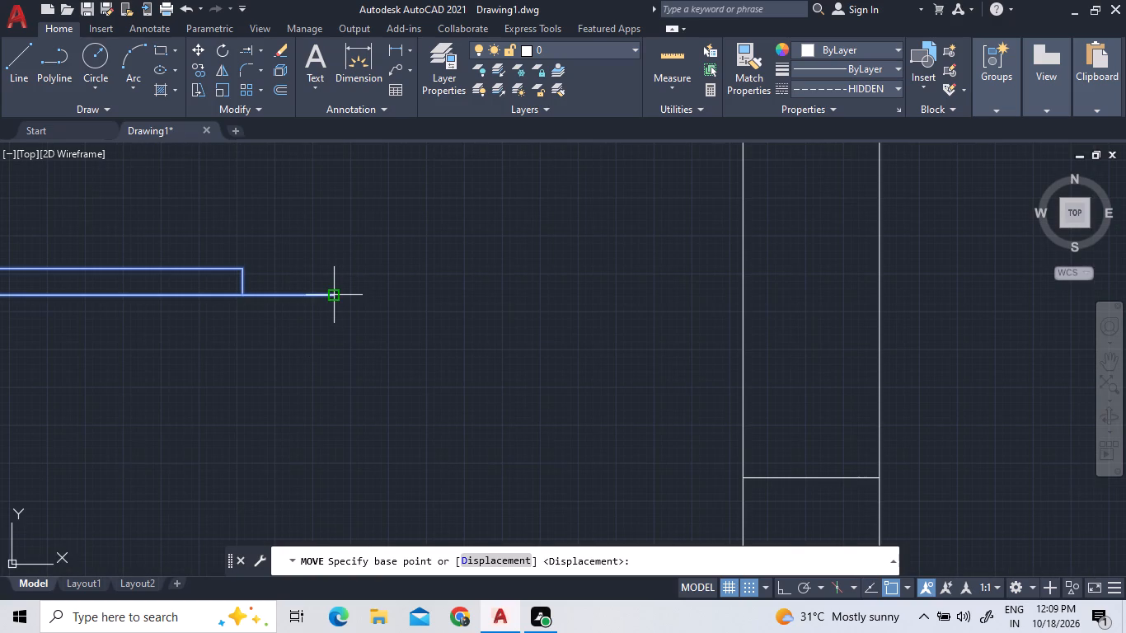
double_click(331, 294)
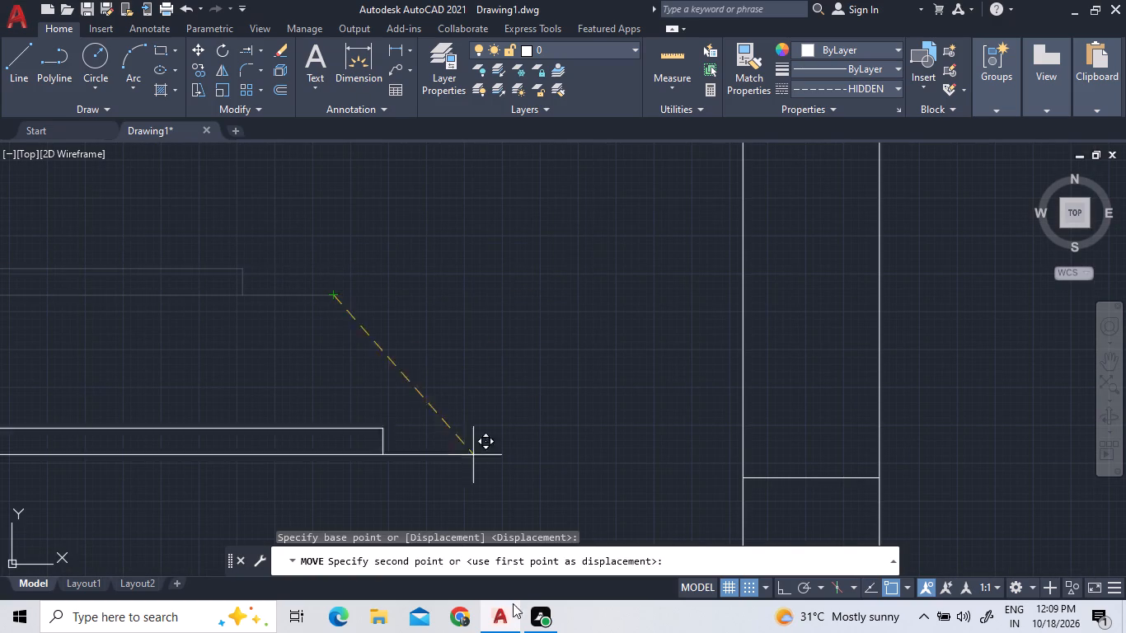
scroll(534, 517, down, 6)
scroll(547, 521, up, 2)
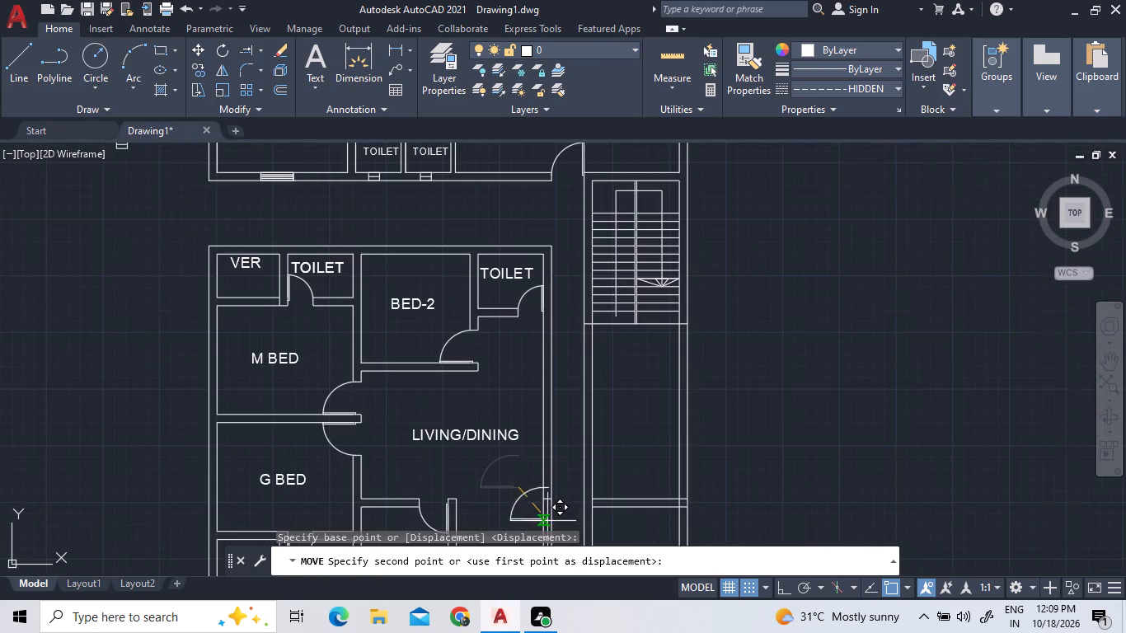
scroll(547, 521, up, 2)
scroll(502, 390, up, 3)
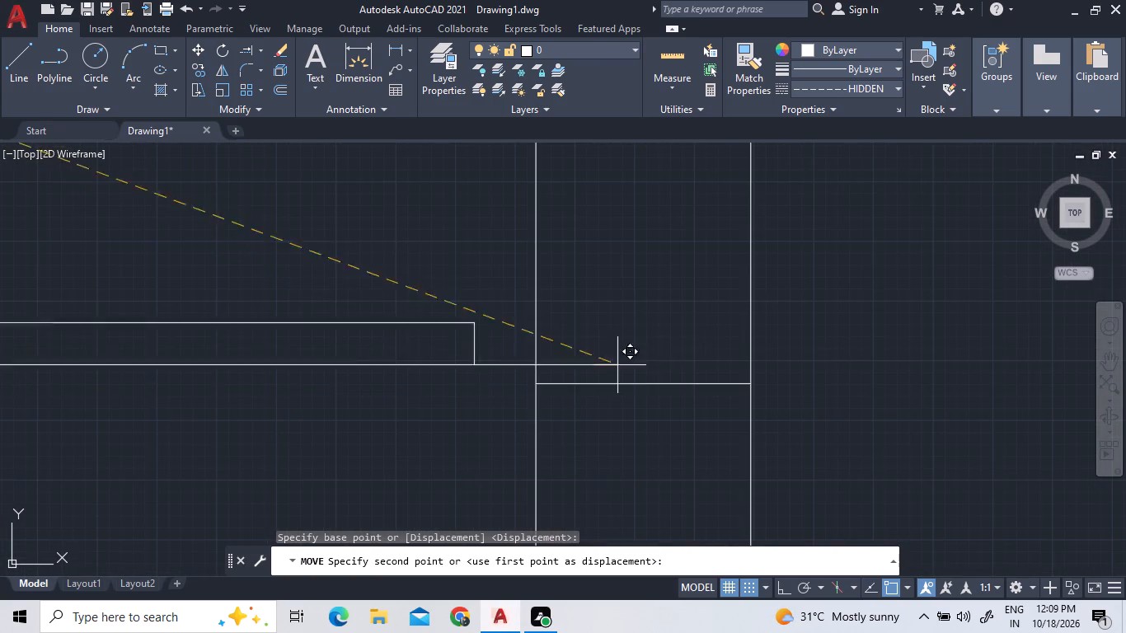
double_click(747, 383)
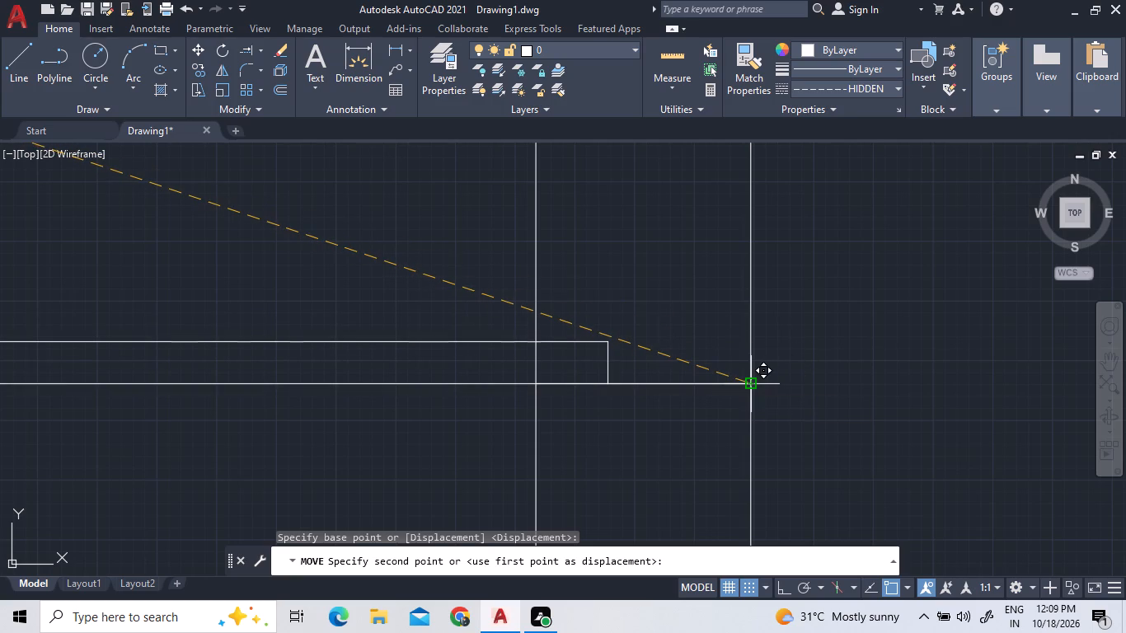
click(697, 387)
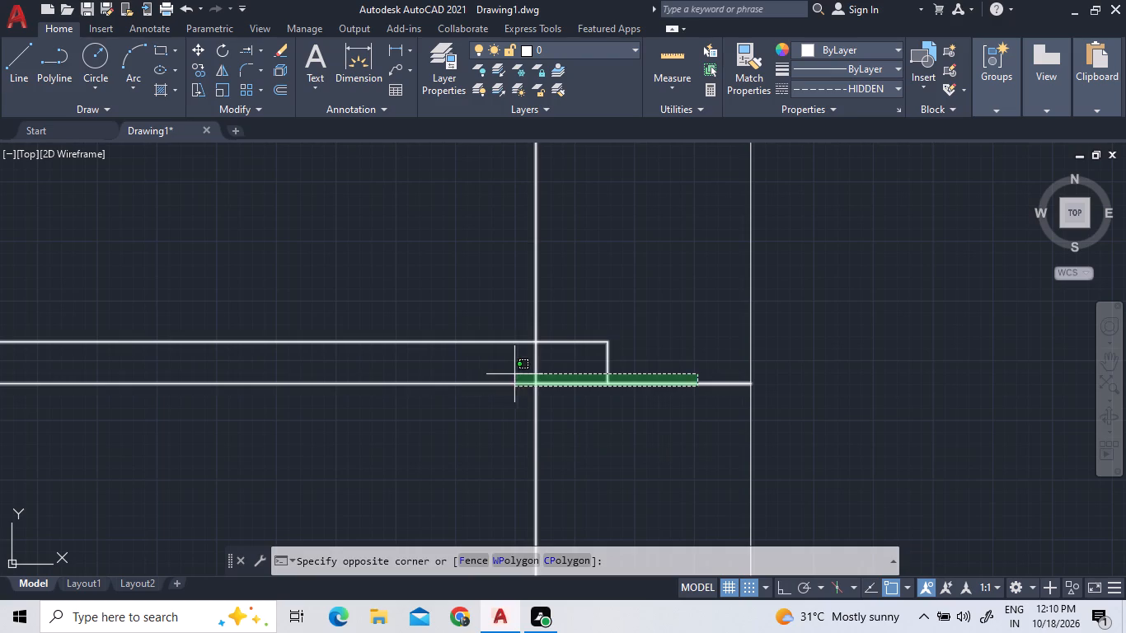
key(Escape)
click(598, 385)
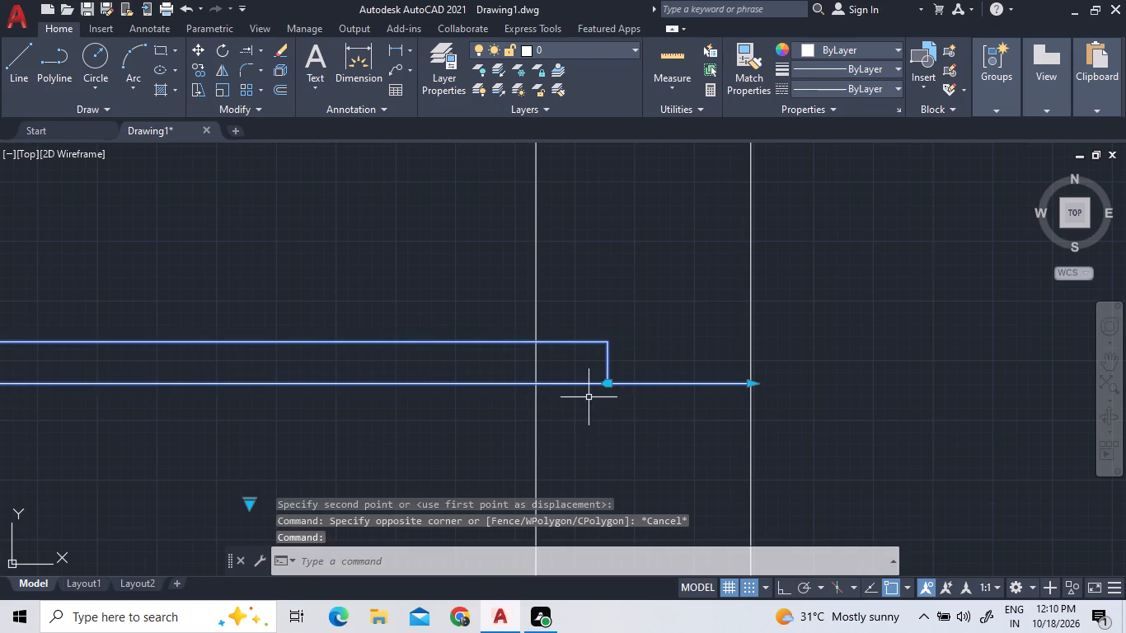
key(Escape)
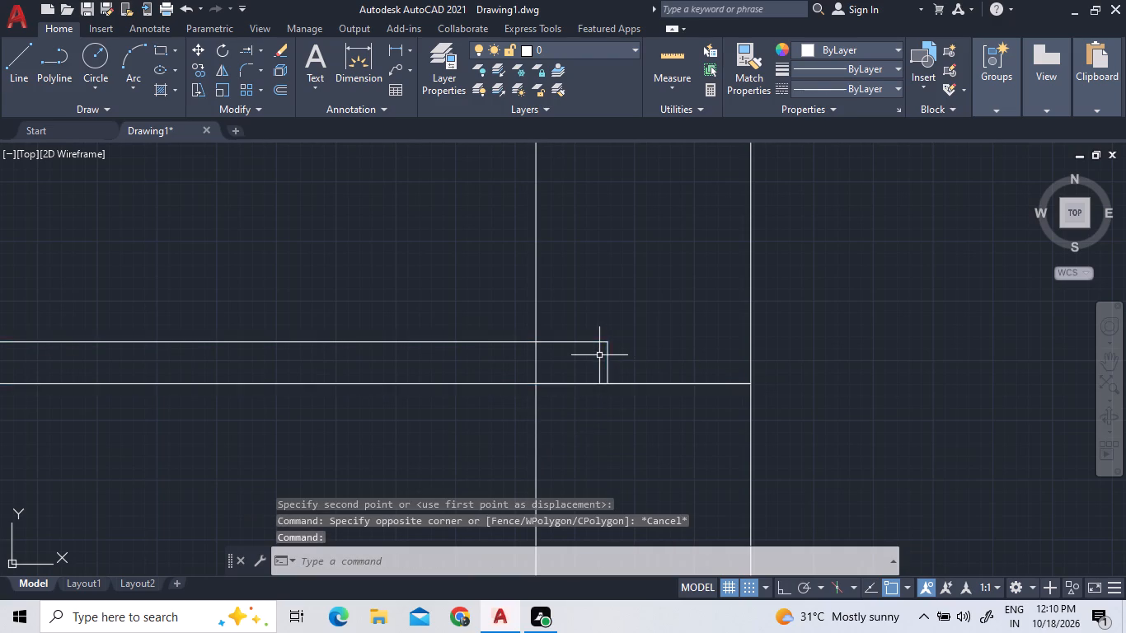
Flip the living/dining entrance door vertically so its leaf lies at the upper end of the opening.
scroll(572, 457, down, 3)
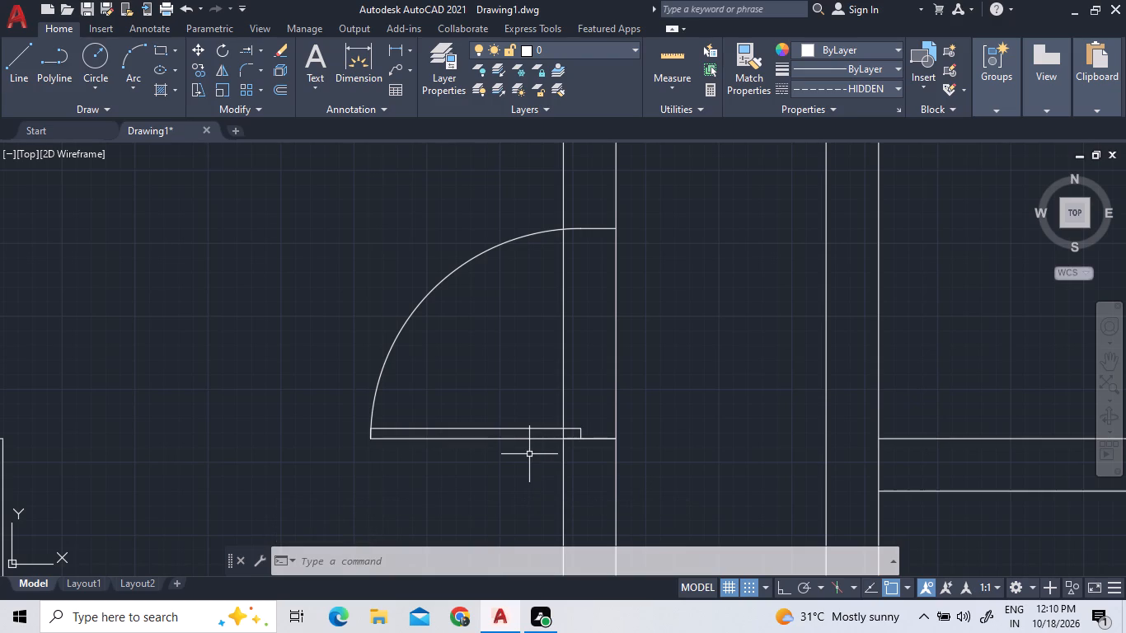
scroll(524, 456, down, 1)
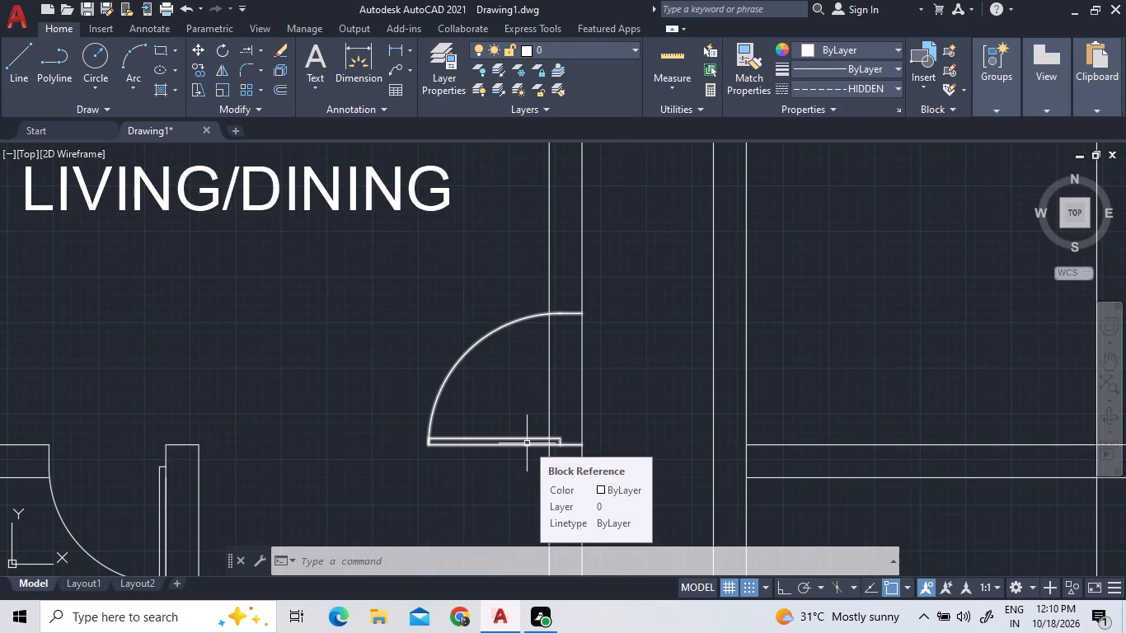
click(527, 443)
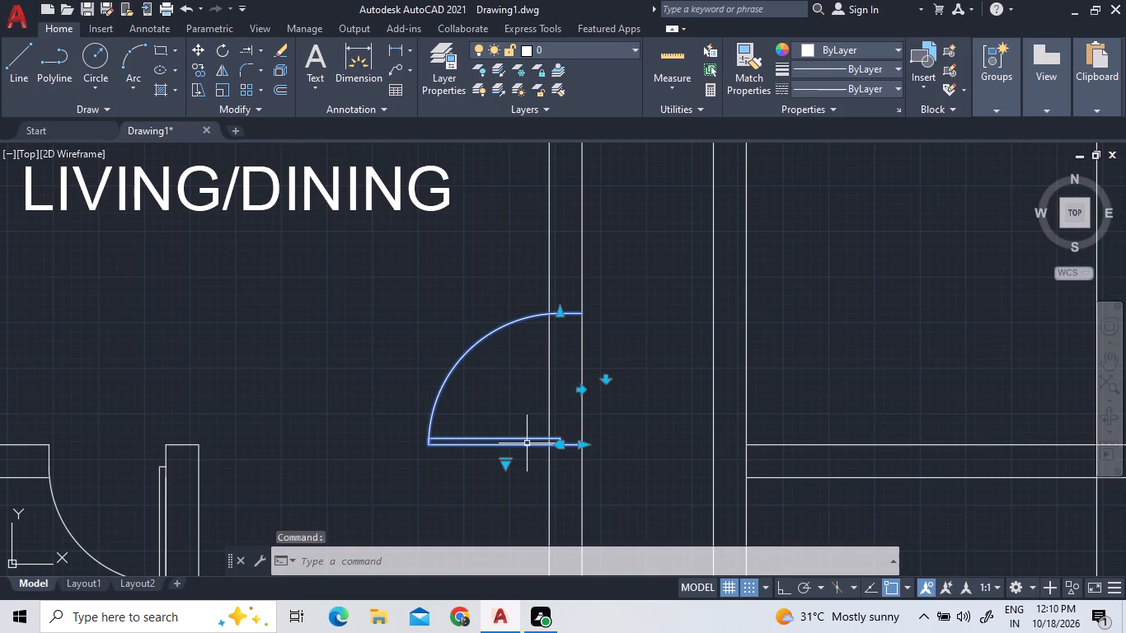
click(609, 379)
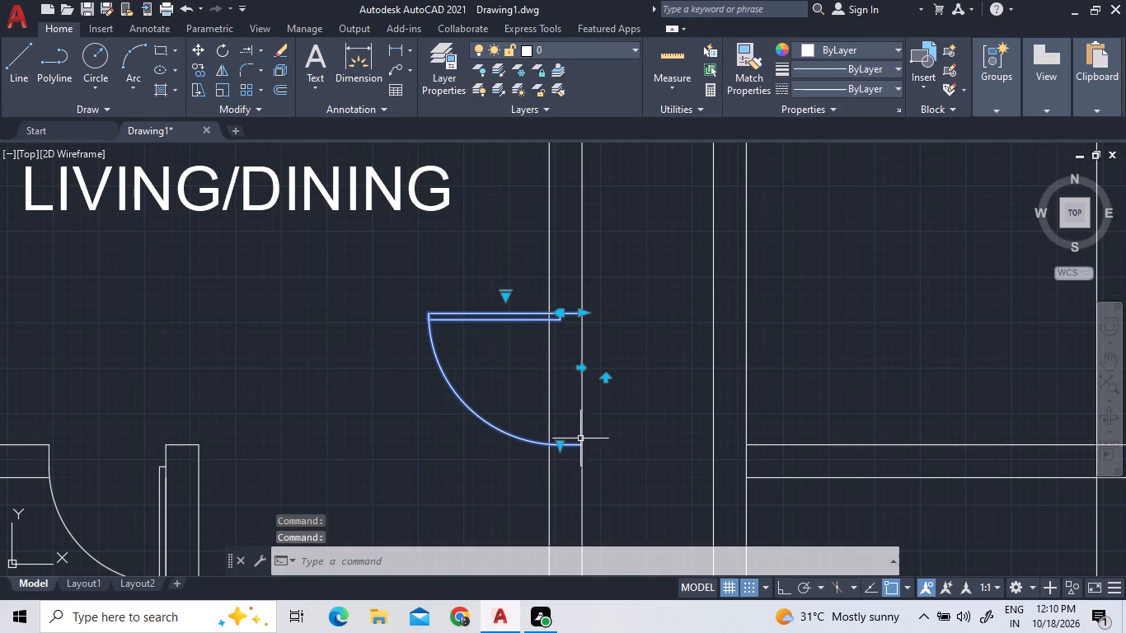
scroll(576, 458, up, 3)
key(Escape)
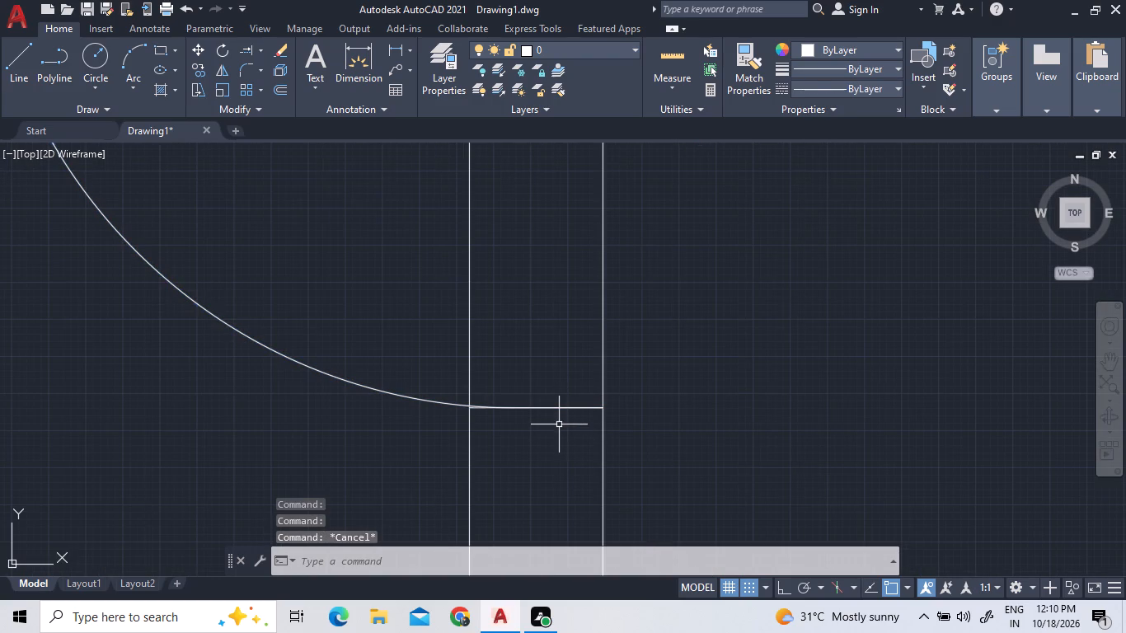
Erase the short 9" line across the outer wall at the lower end of the entrance door.
scroll(526, 417, up, 4)
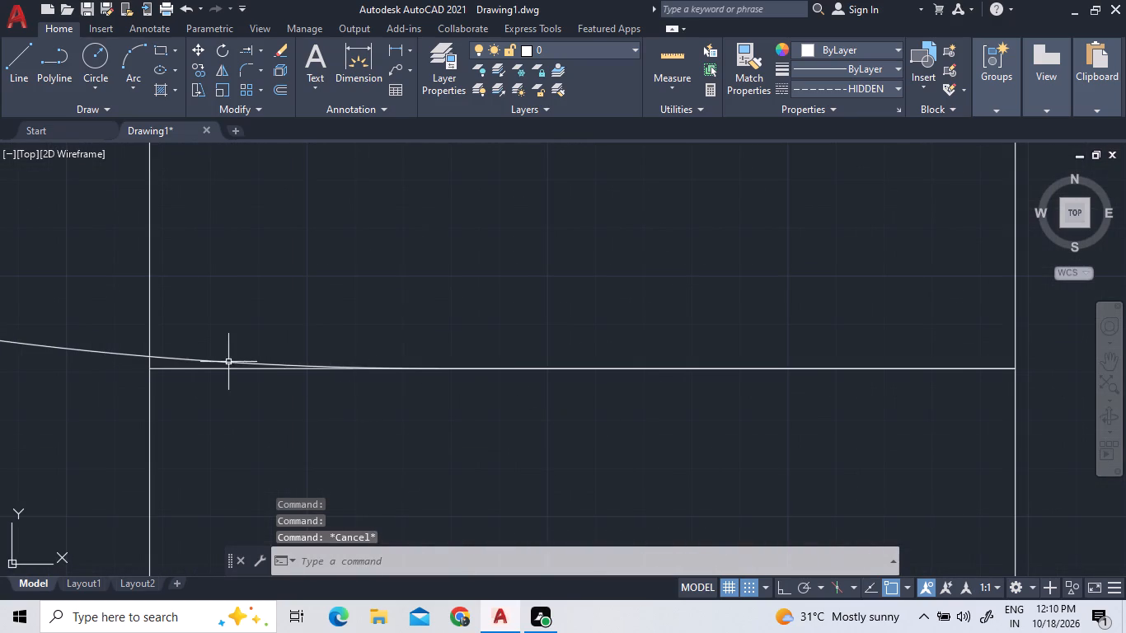
triple_click(220, 368)
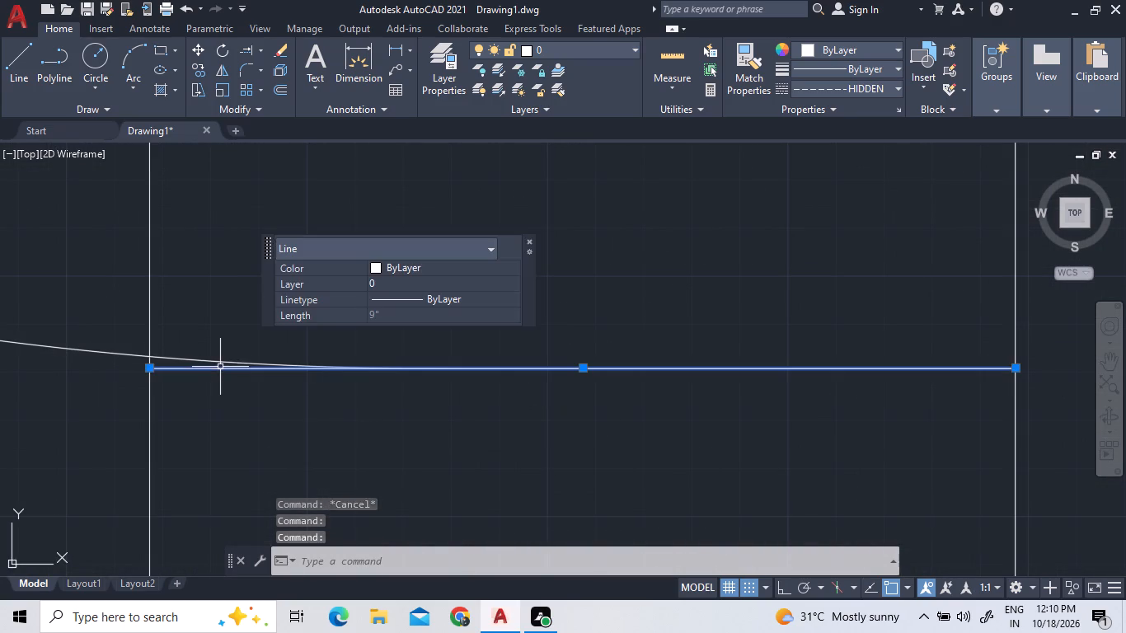
key(Delete)
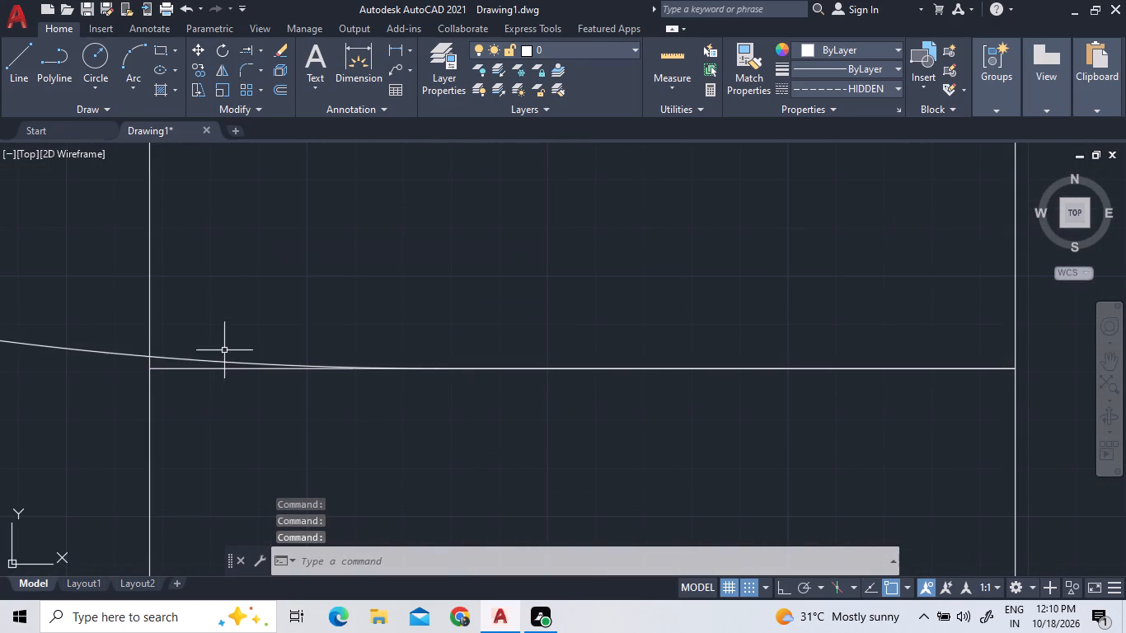
key(Delete)
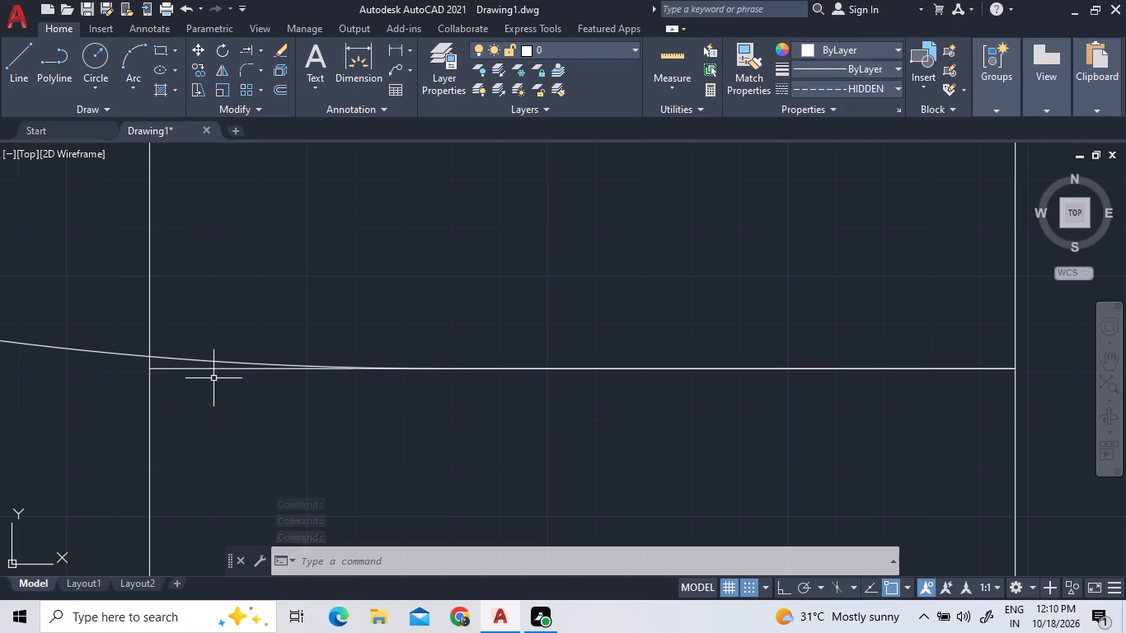
double_click(204, 368)
key(Delete)
scroll(223, 364, down, 3)
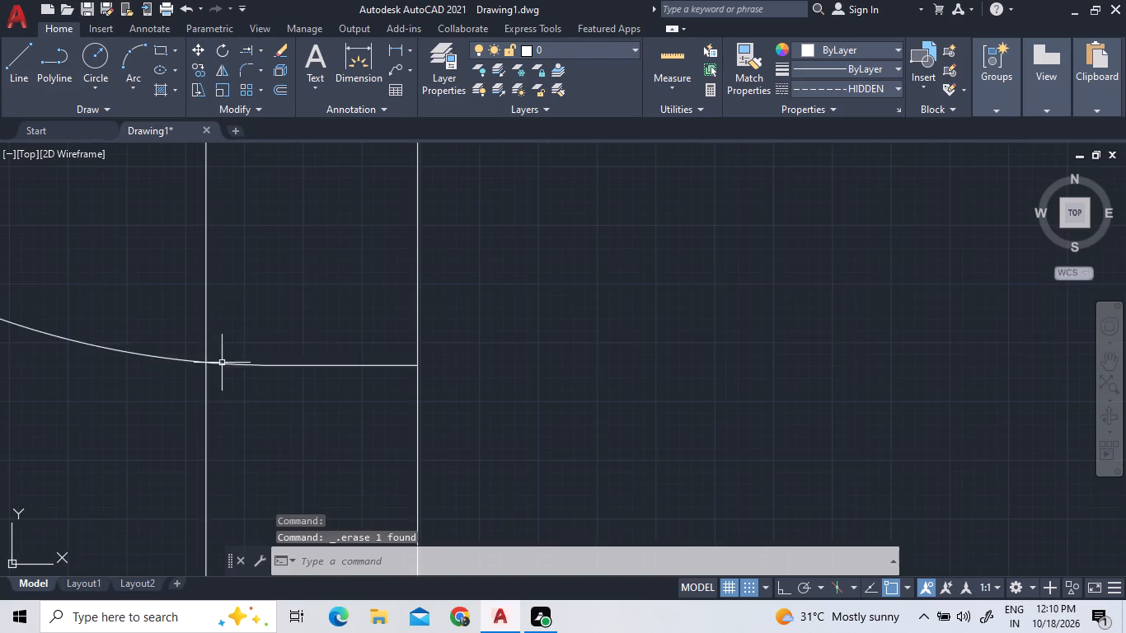
scroll(224, 393, down, 4)
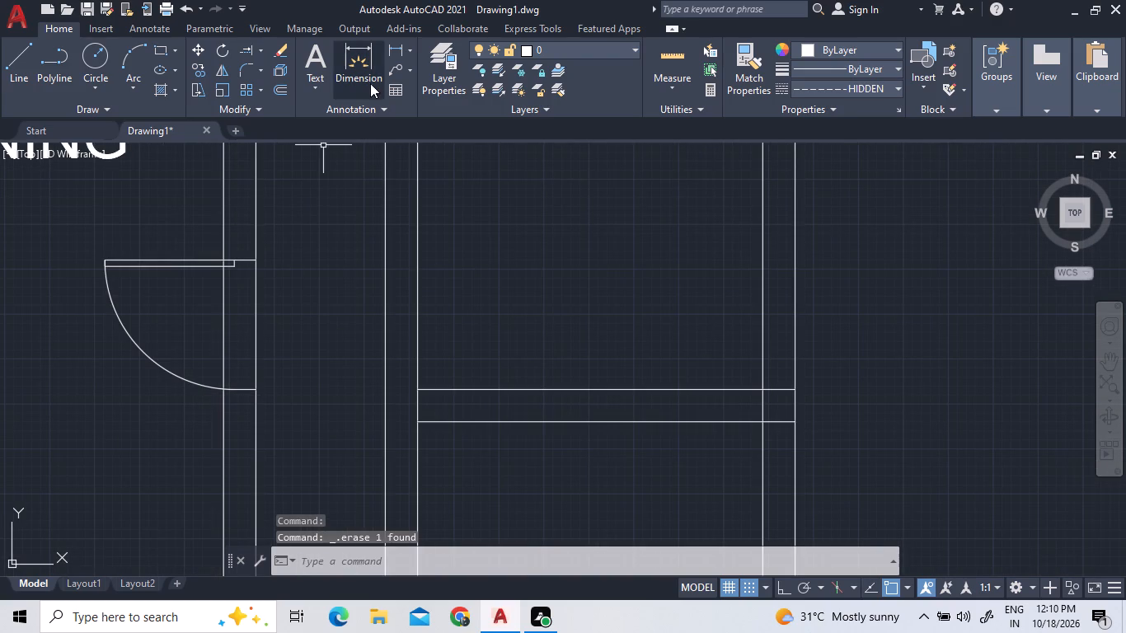
Trim both outer wall lines out of the living/dining entrance door opening, including the short leftover piece within the door leaf.
click(258, 51)
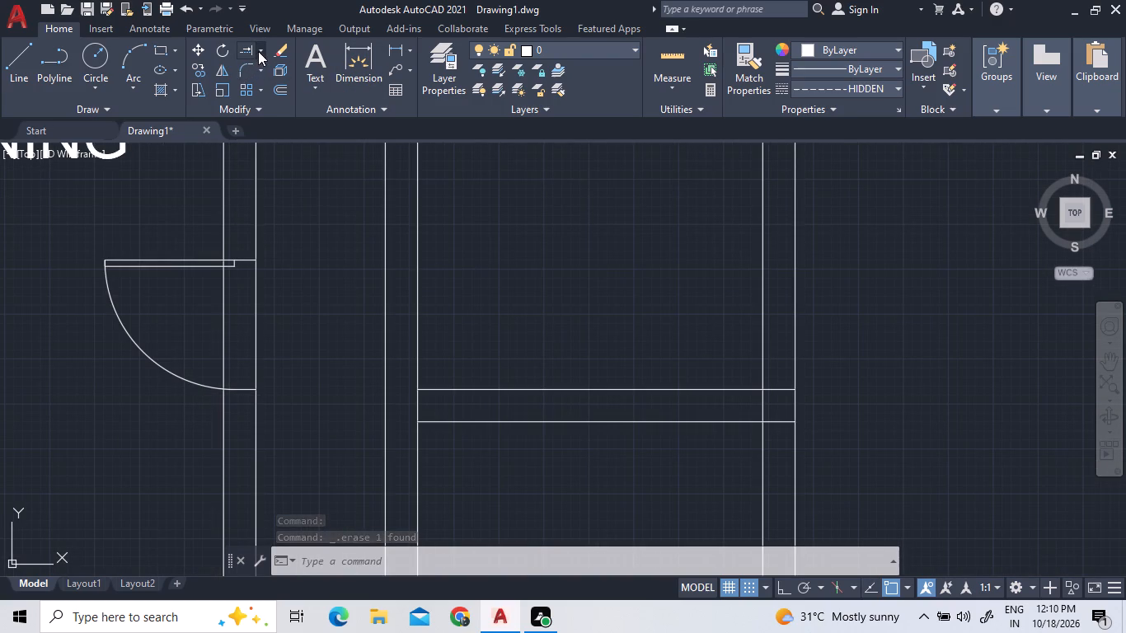
click(257, 65)
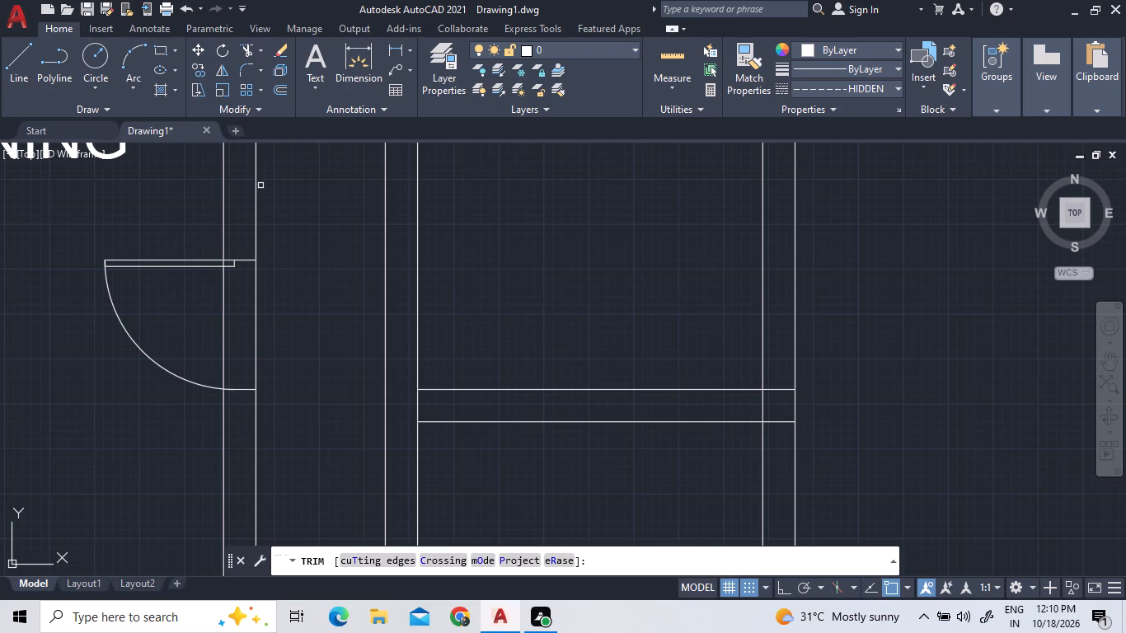
click(254, 314)
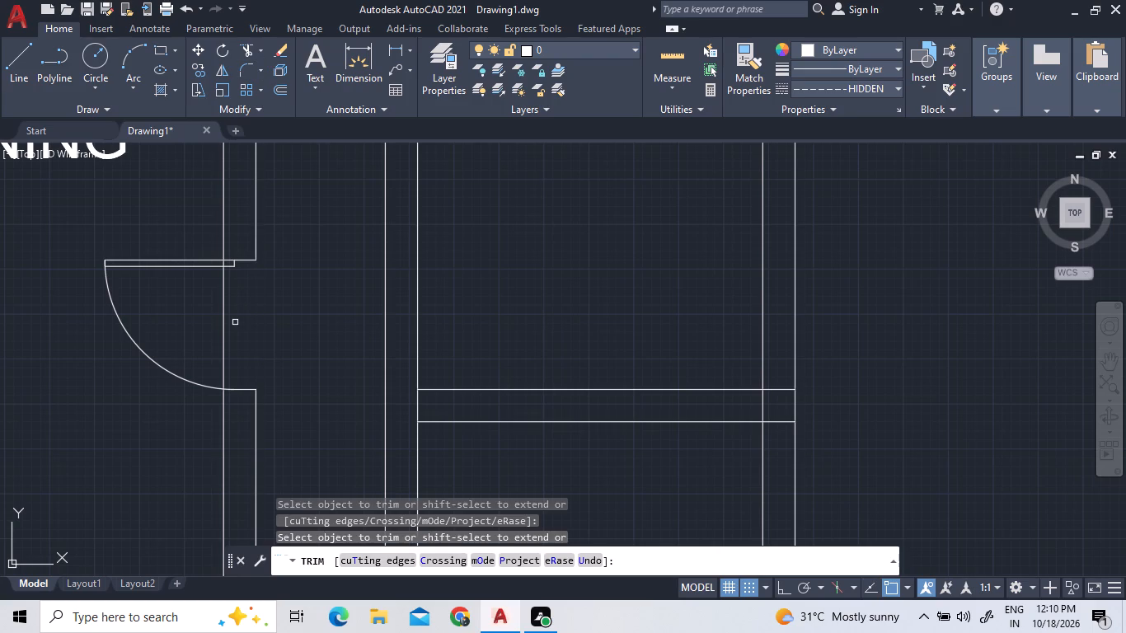
triple_click(221, 321)
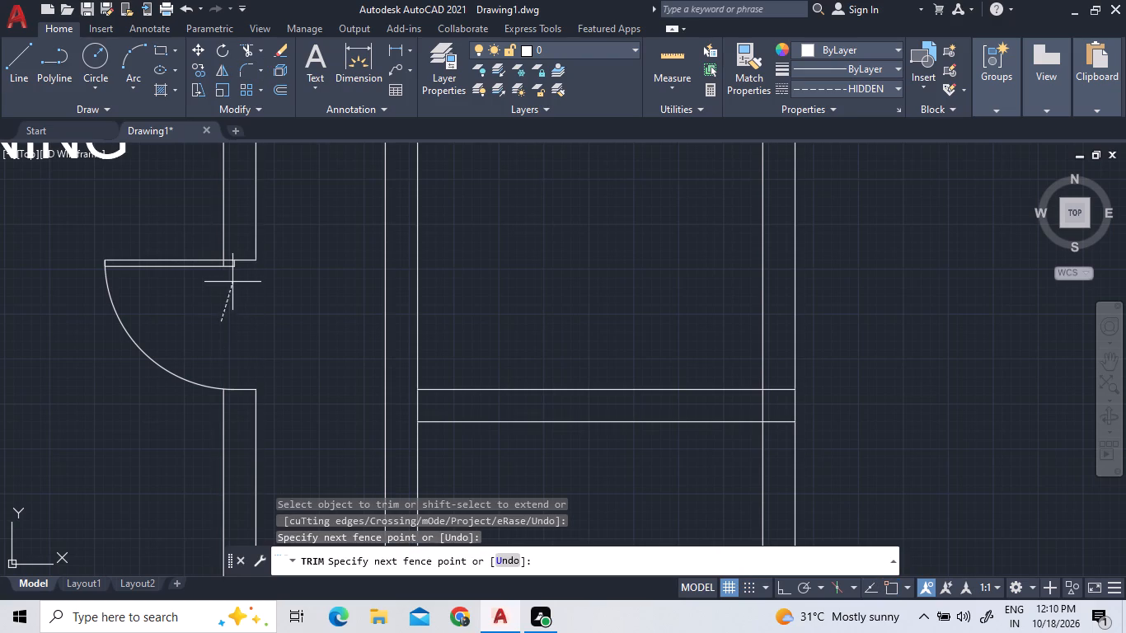
double_click(223, 288)
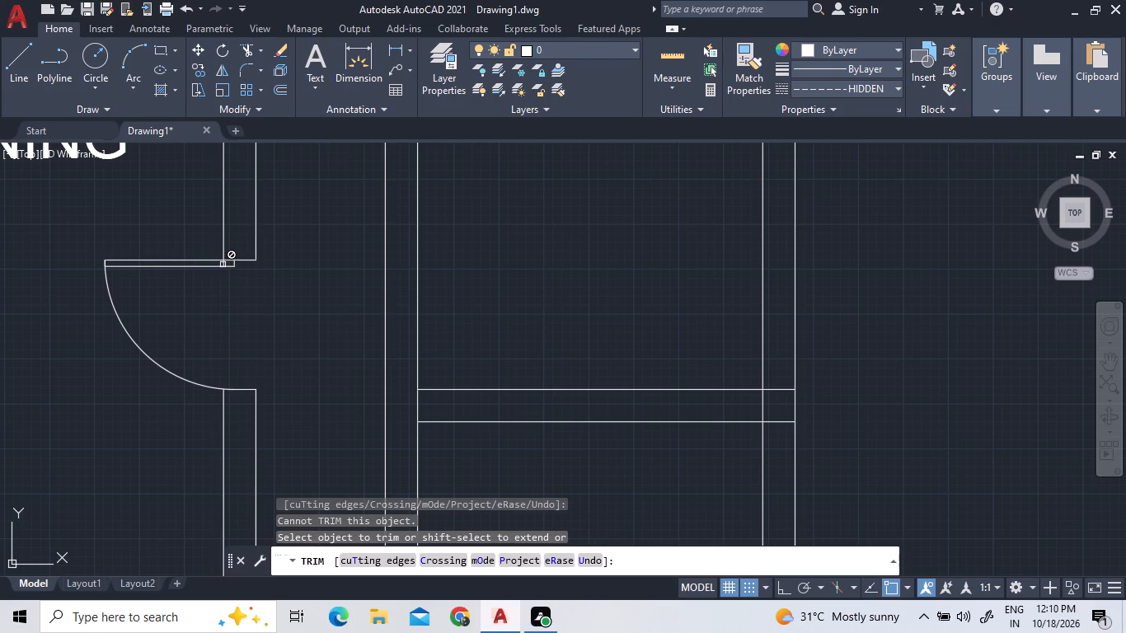
click(223, 265)
scroll(235, 272, up, 4)
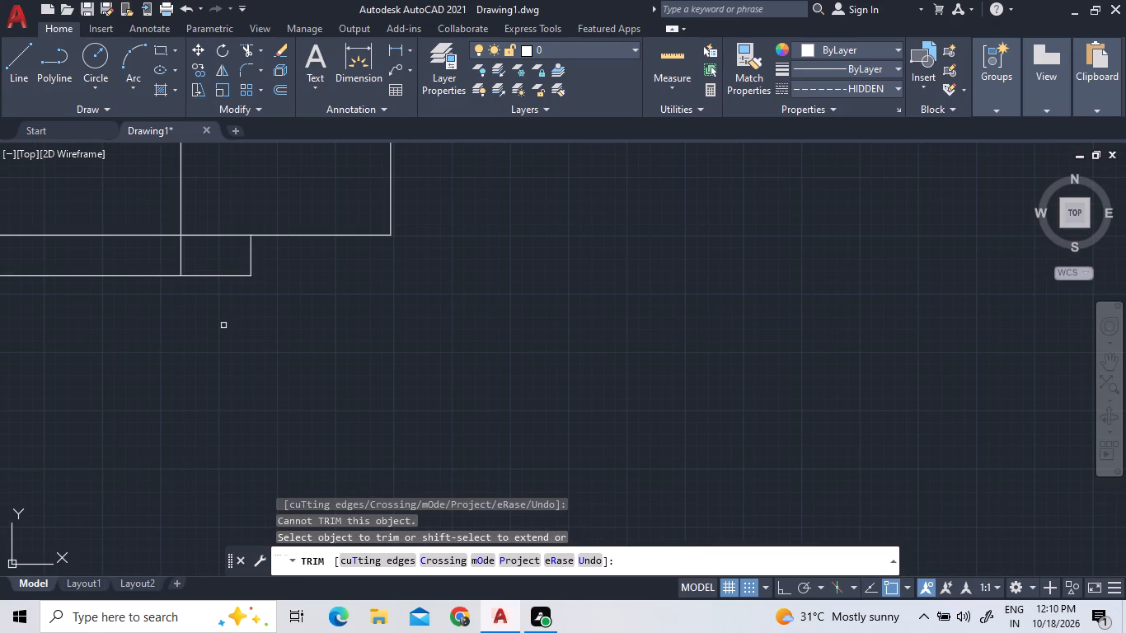
click(181, 260)
scroll(284, 329, down, 8)
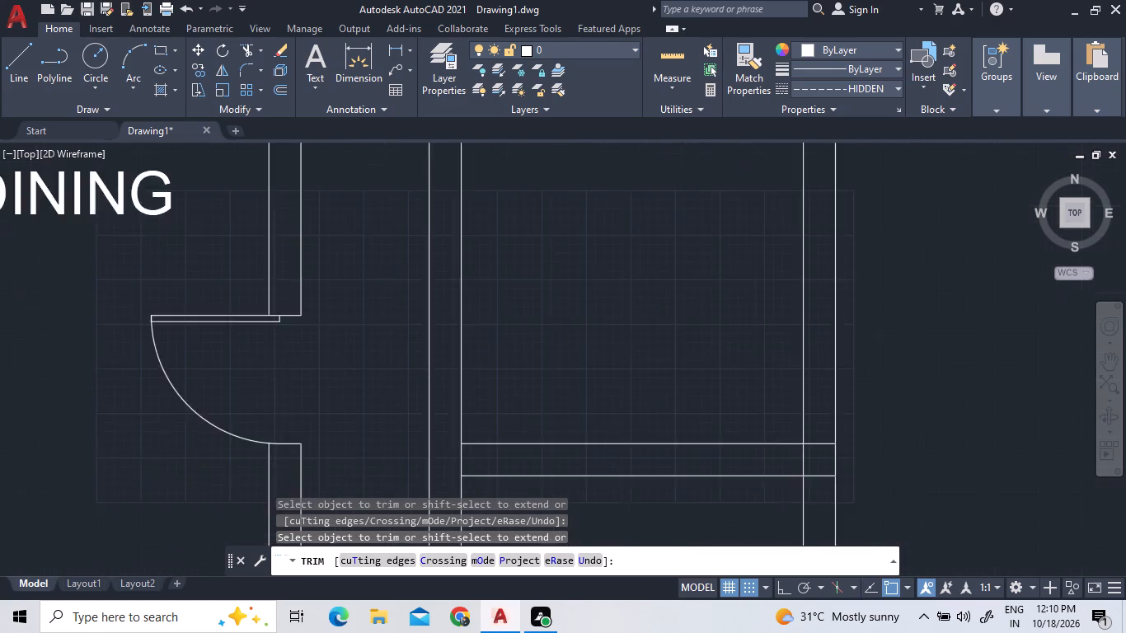
scroll(346, 326, down, 1)
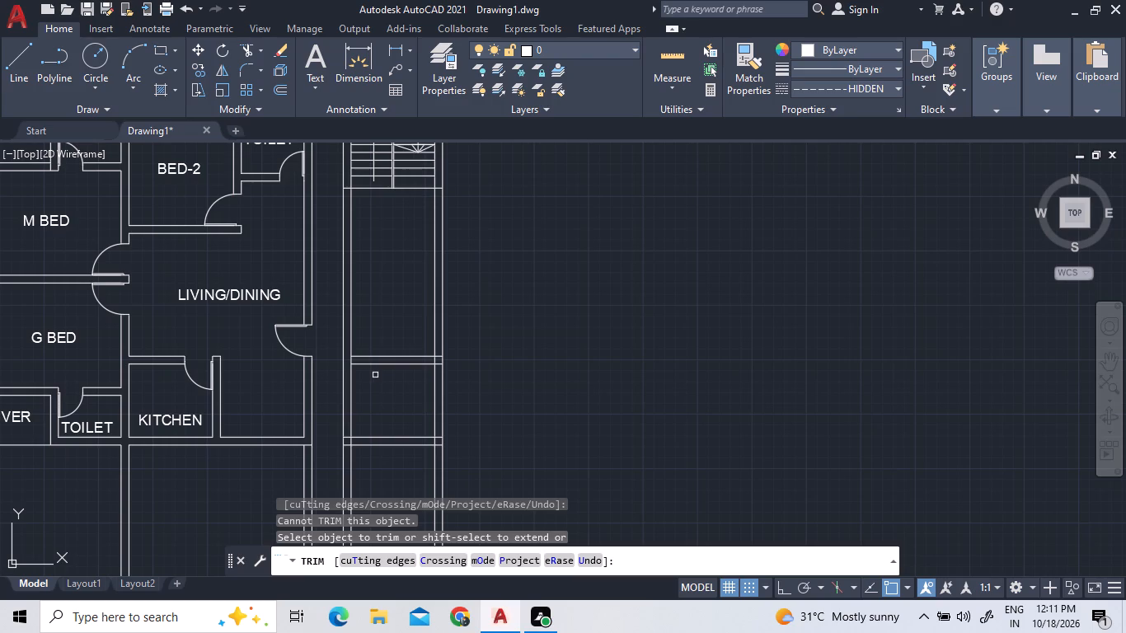
scroll(375, 375, down, 1)
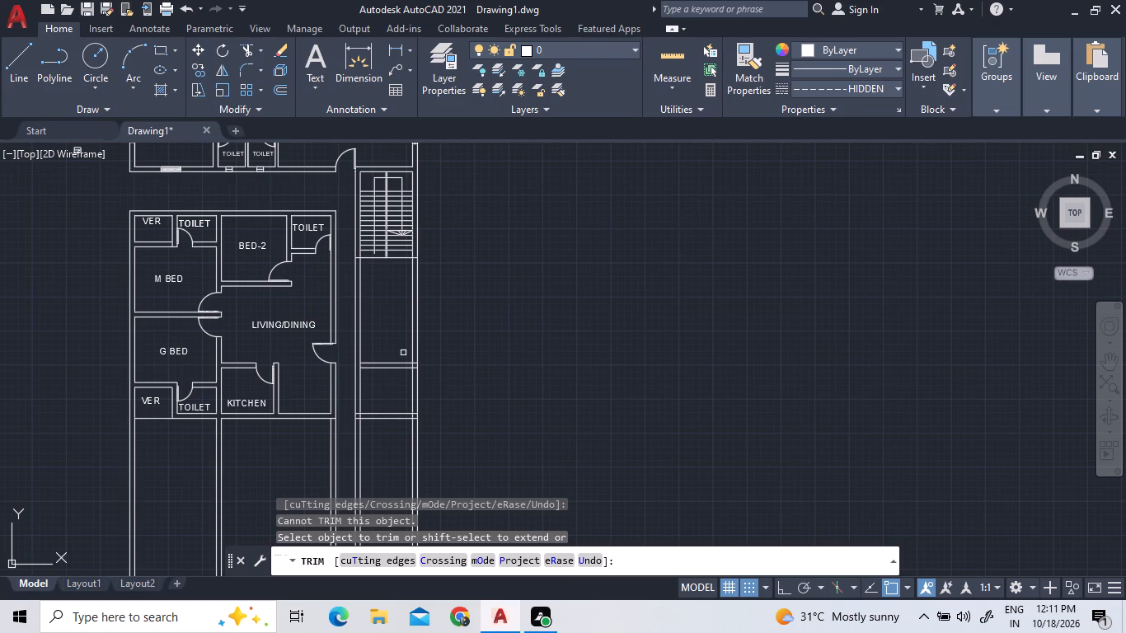
scroll(403, 349, up, 2)
right_click(397, 348)
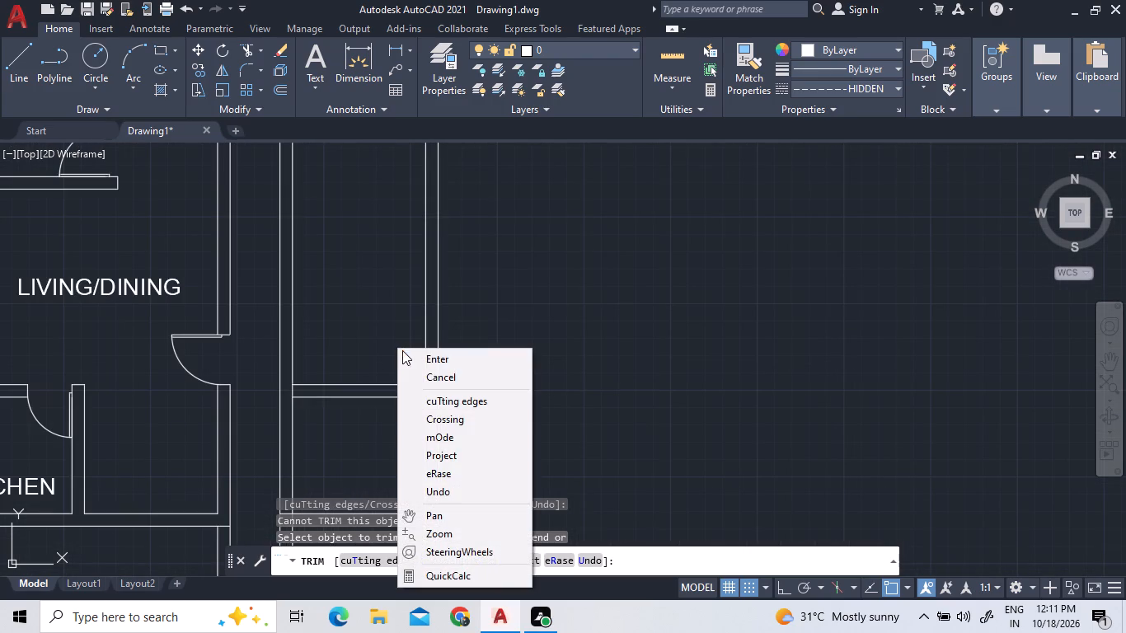
click(402, 352)
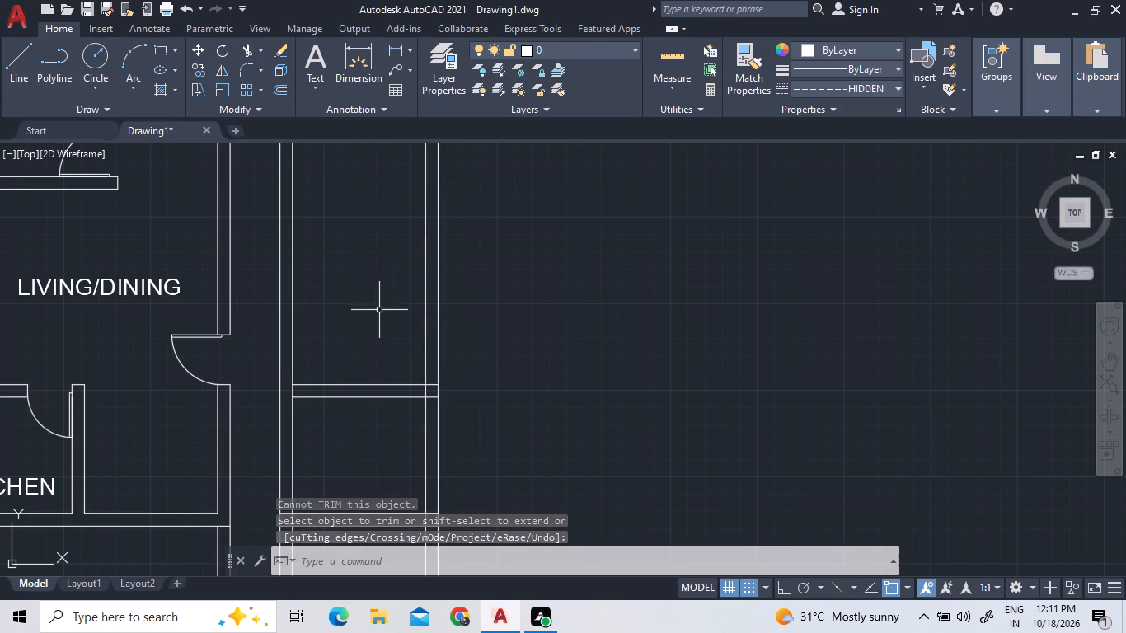
Measure the clear width and depth of the bay between the two cross walls below the staircase block.
scroll(382, 319, down, 2)
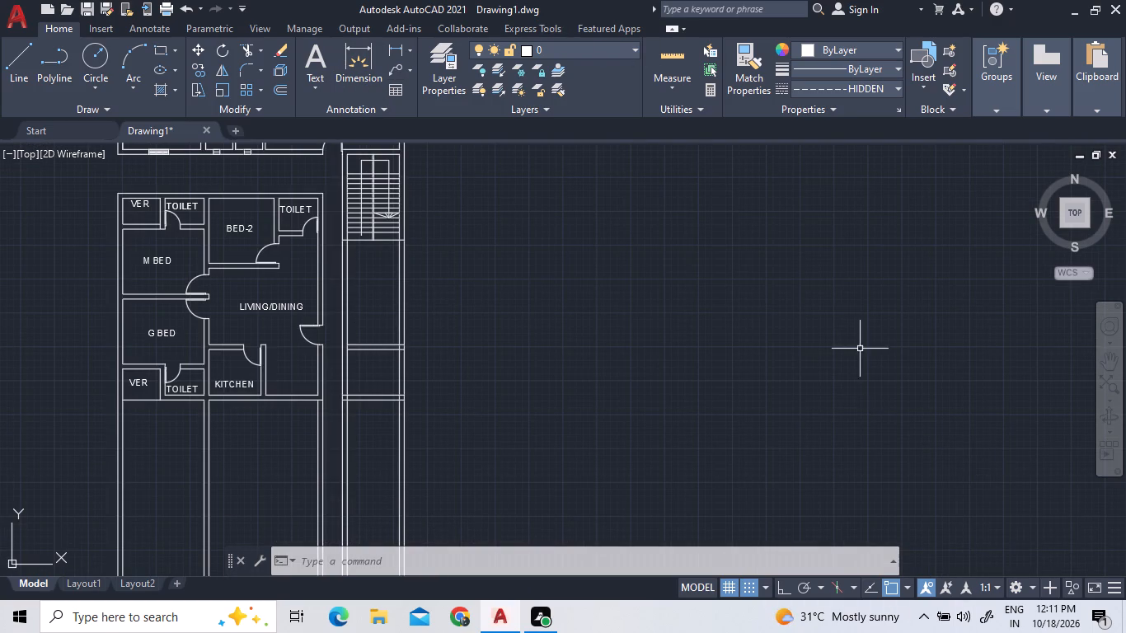
click(674, 54)
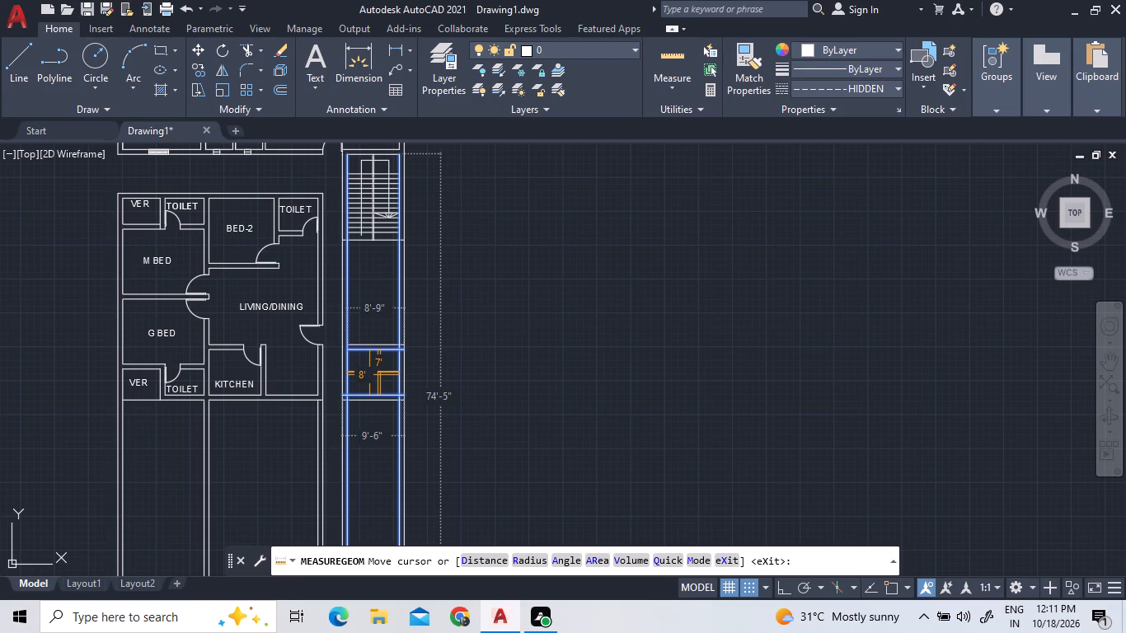
scroll(380, 375, up, 1)
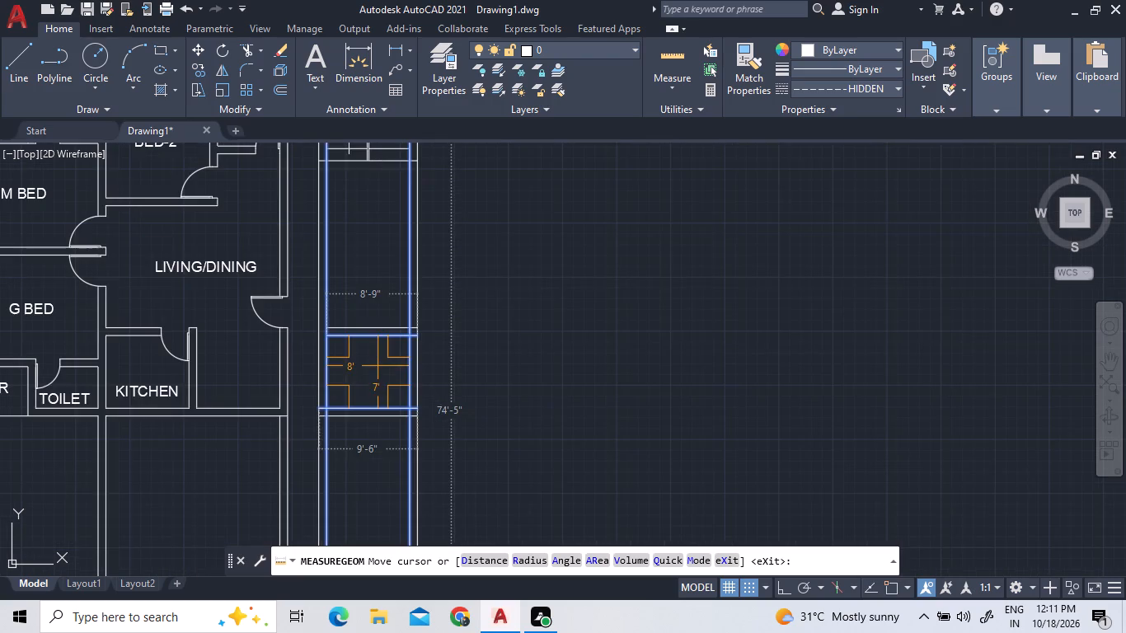
scroll(378, 366, up, 2)
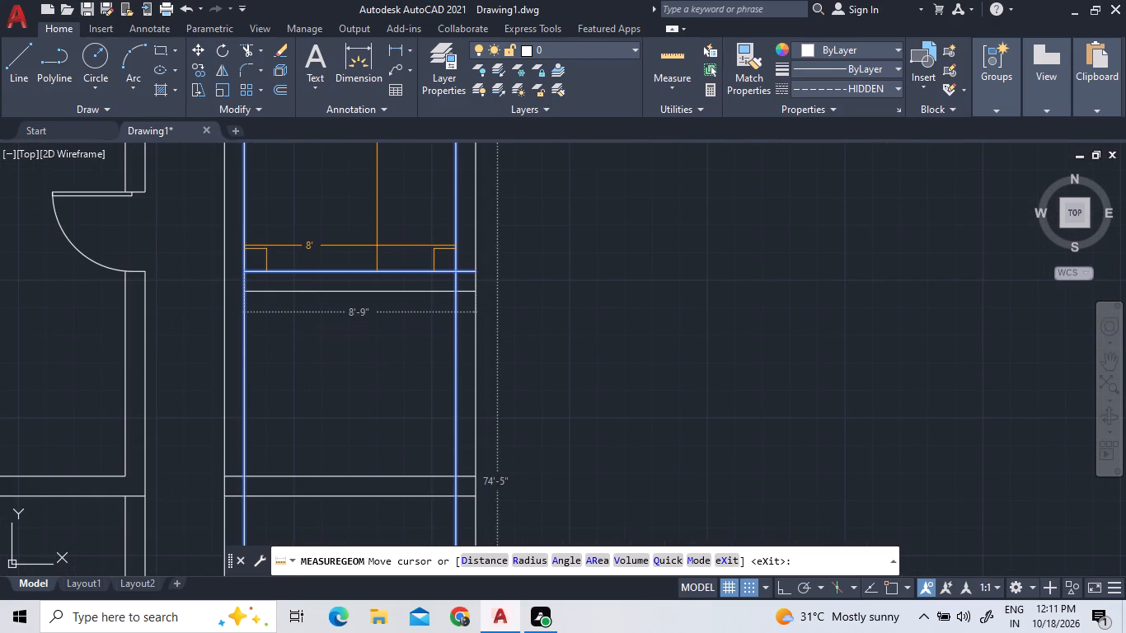
scroll(378, 287, down, 3)
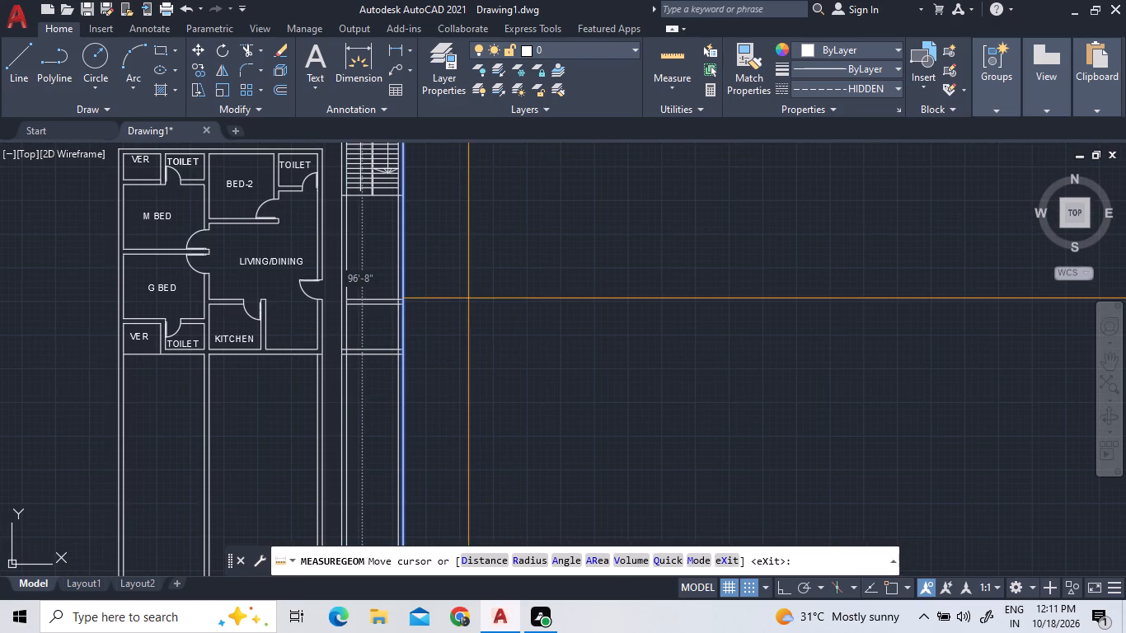
right_click(468, 298)
double_click(486, 298)
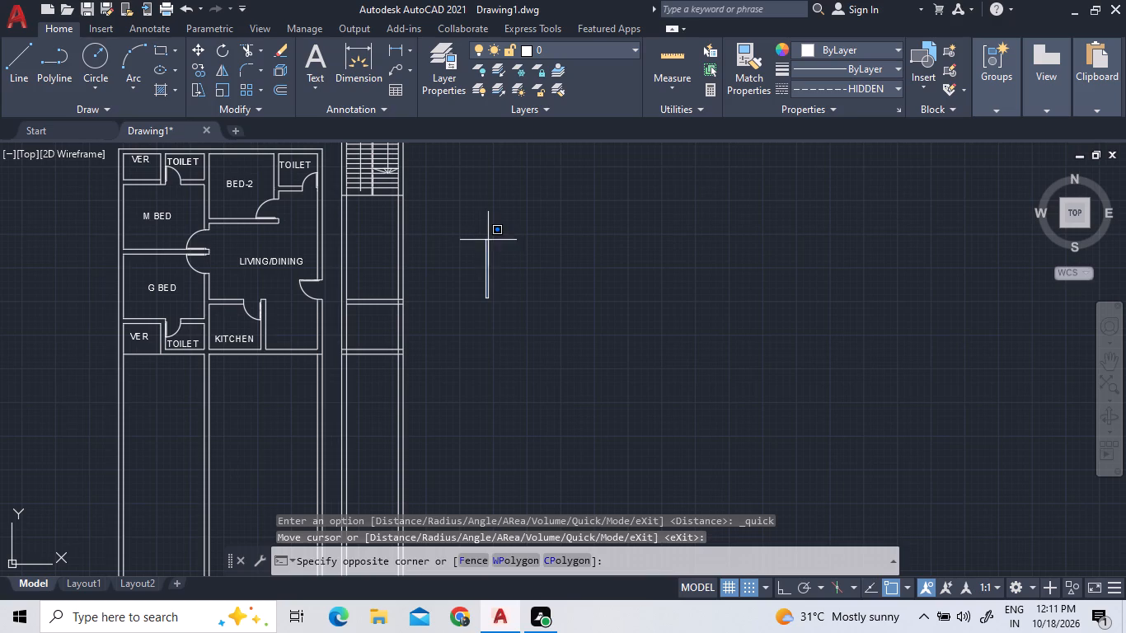
double_click(488, 245)
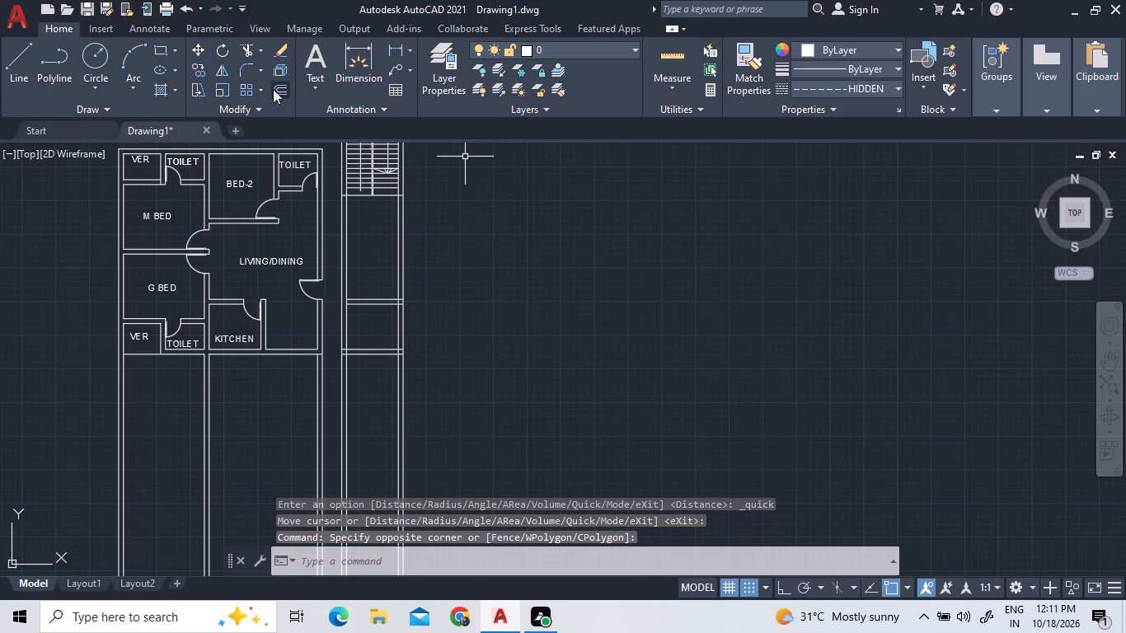
Measure the bays on both sides of the upper cross wall below the staircase again.
click(273, 89)
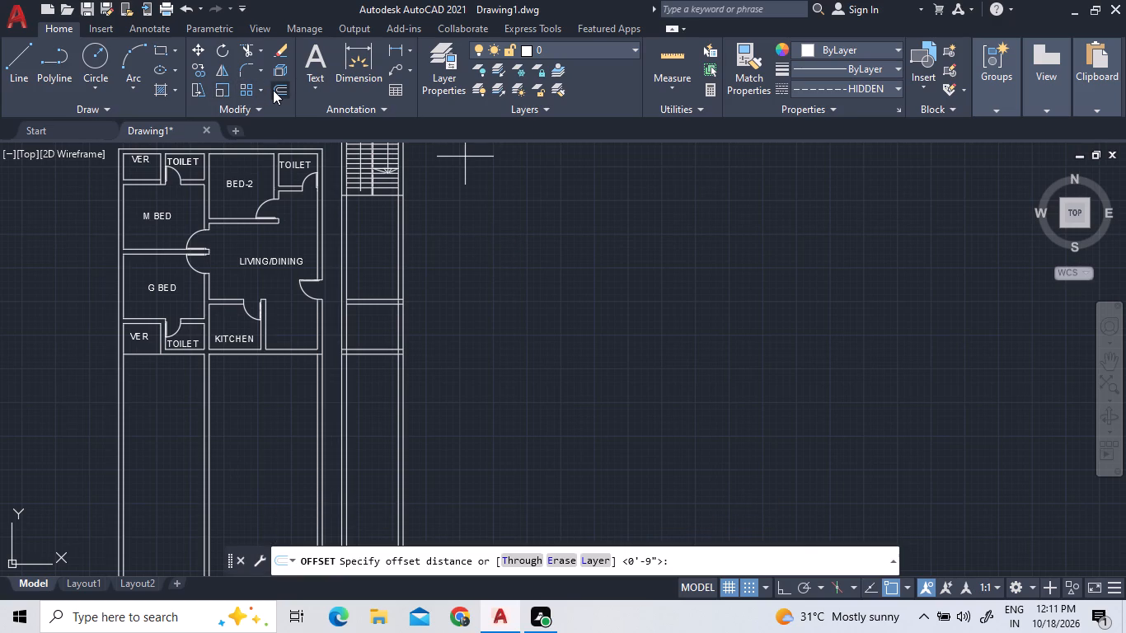
key(8)
click(678, 60)
double_click(693, 59)
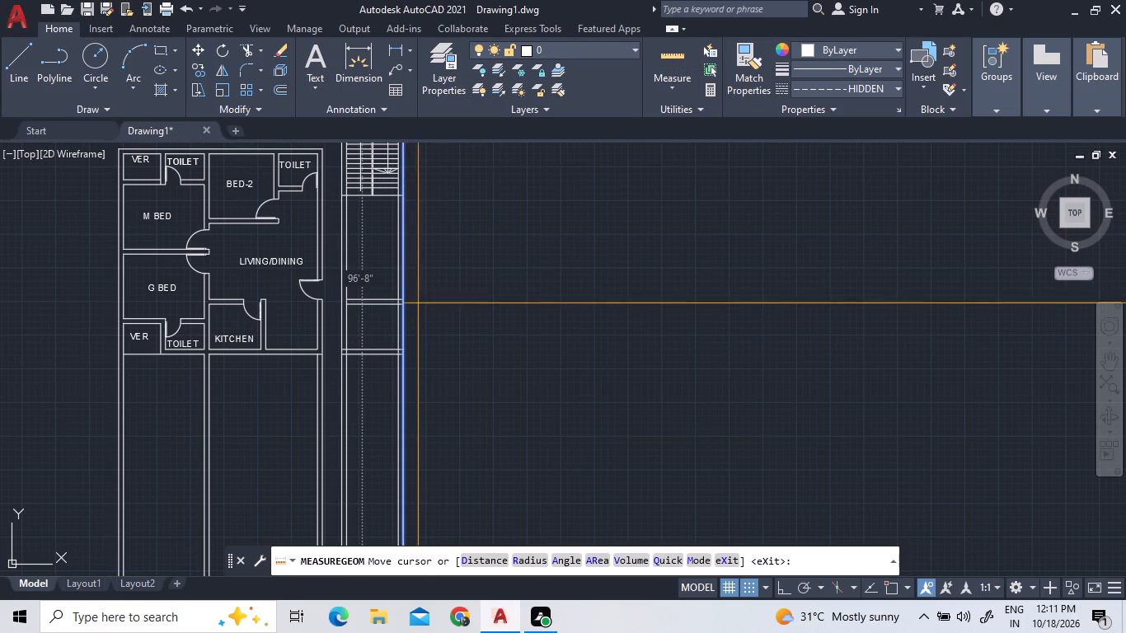
scroll(380, 313, up, 3)
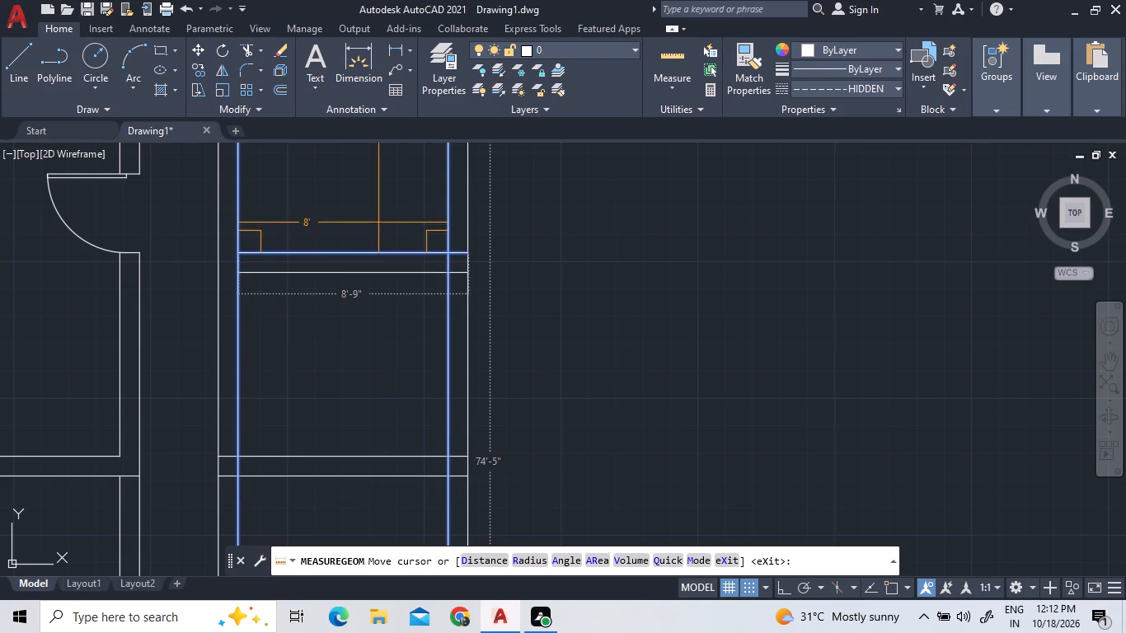
scroll(382, 253, down, 2)
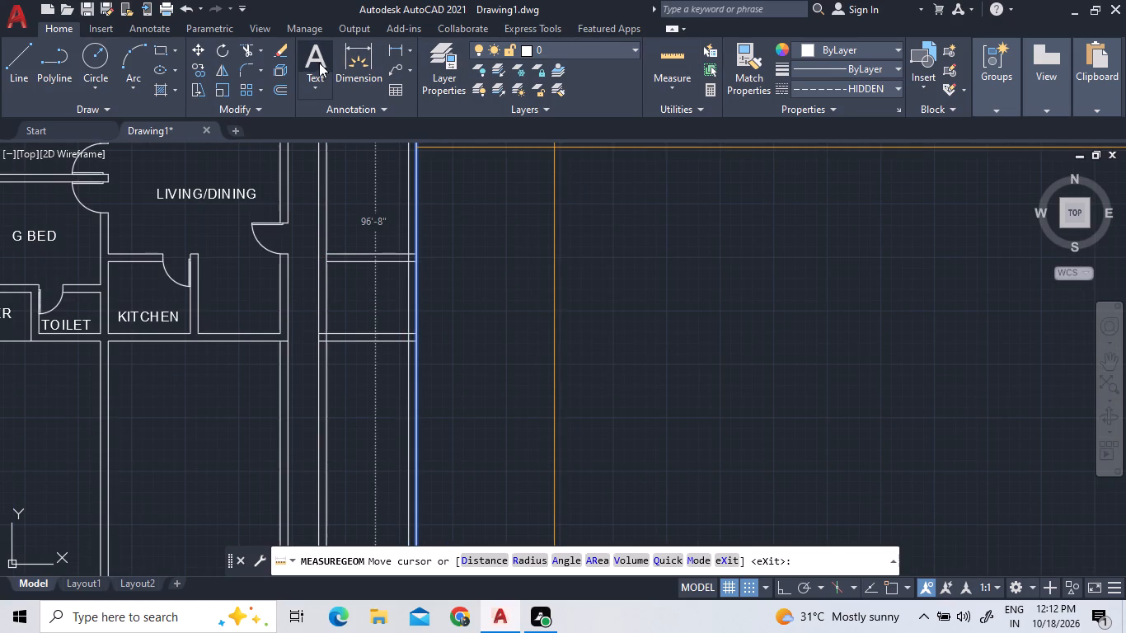
Offset the top line of the upper cross wall below the staircase 7' upward, toward the stairs.
double_click(284, 92)
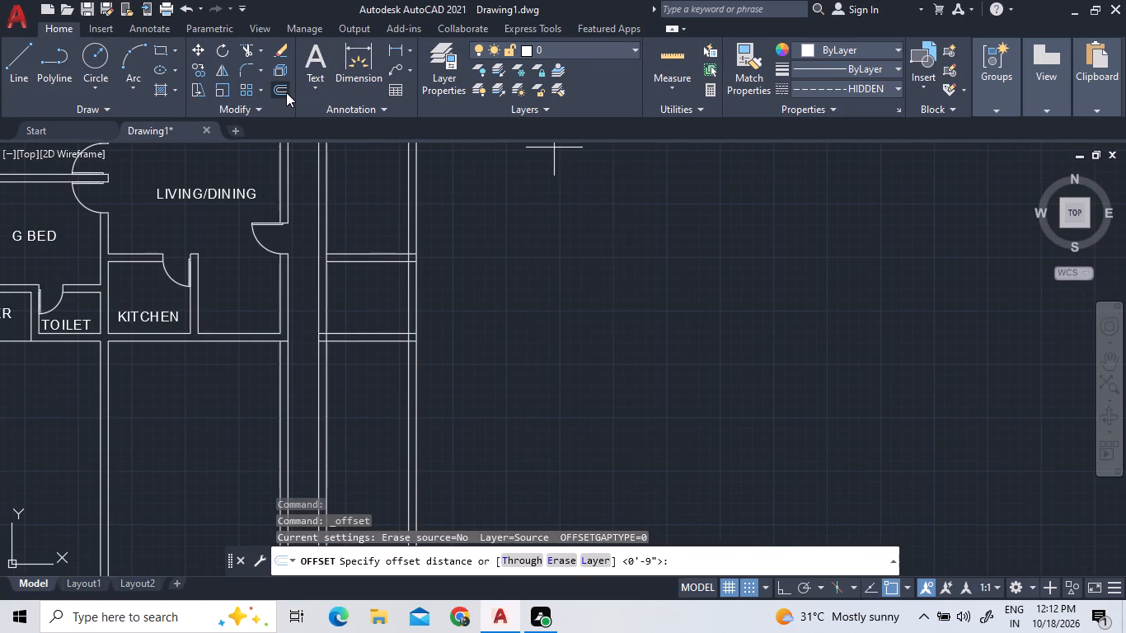
text(7')
key(Return)
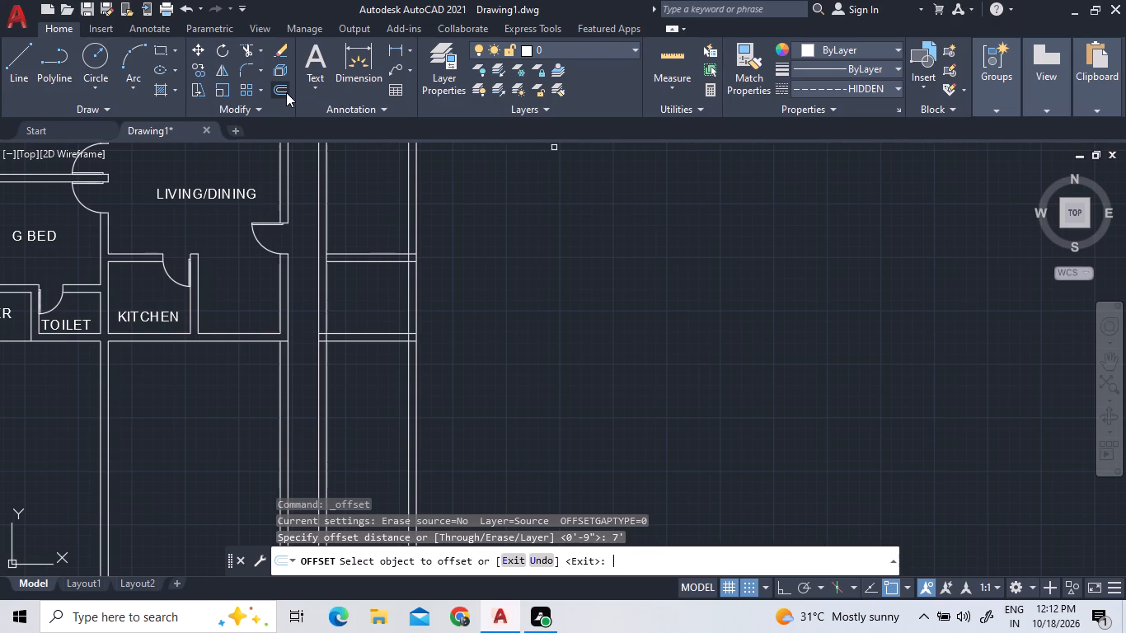
click(364, 255)
double_click(364, 218)
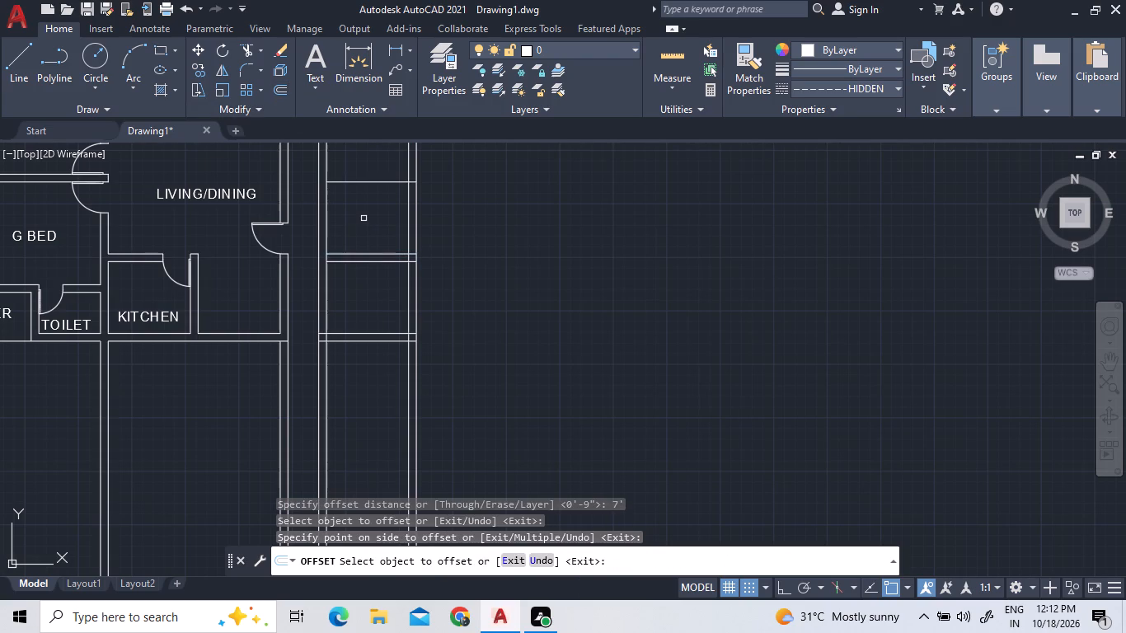
Offset the new cross line 9" upward to give the new cross wall its thickness.
scroll(392, 222, down, 2)
scroll(382, 176, up, 2)
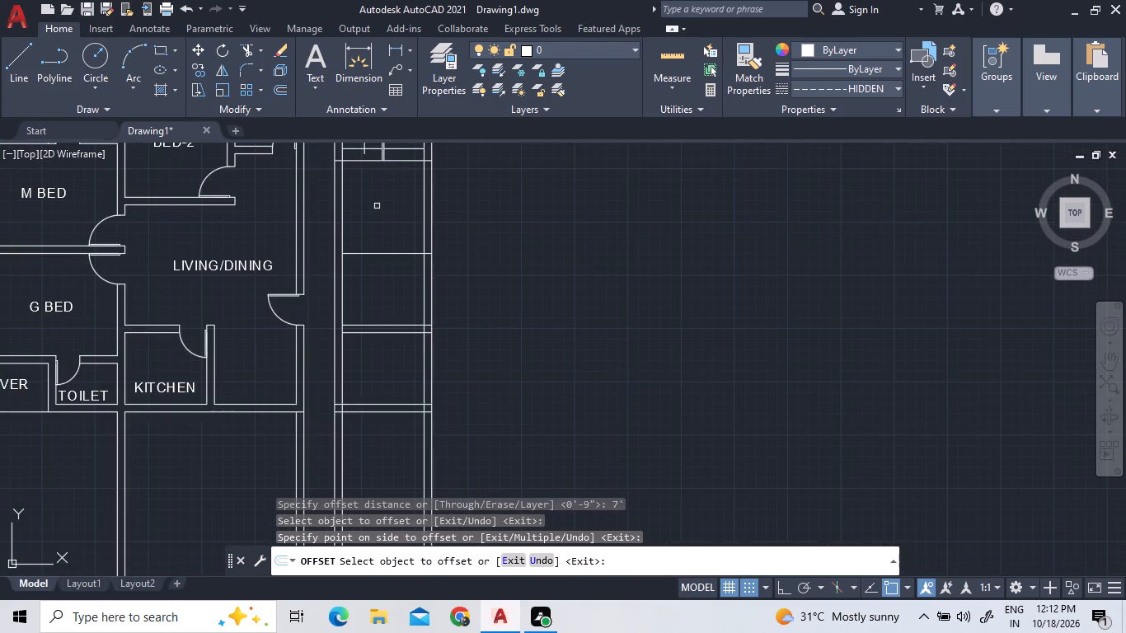
scroll(375, 206, up, 2)
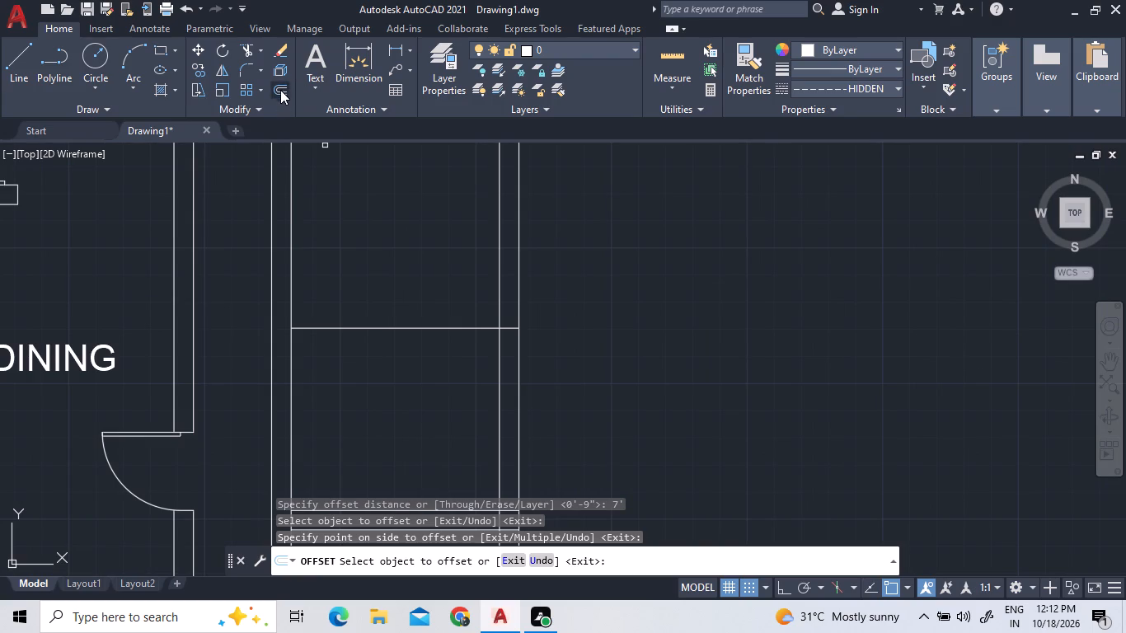
double_click(285, 87)
key(9)
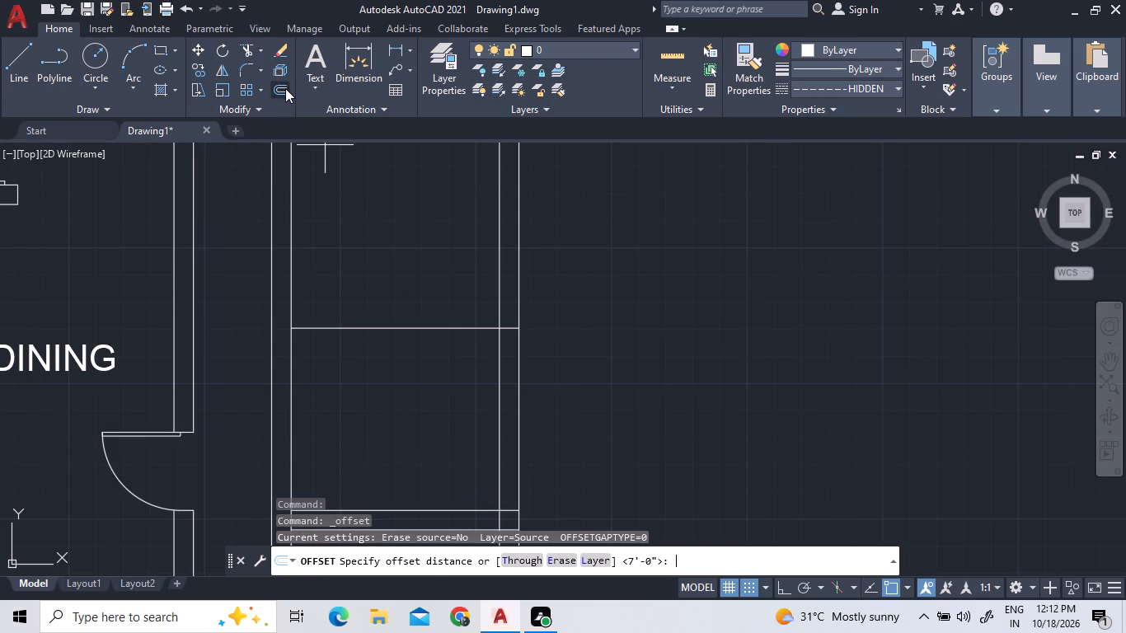
key(shift+quotedbl)
key(Return)
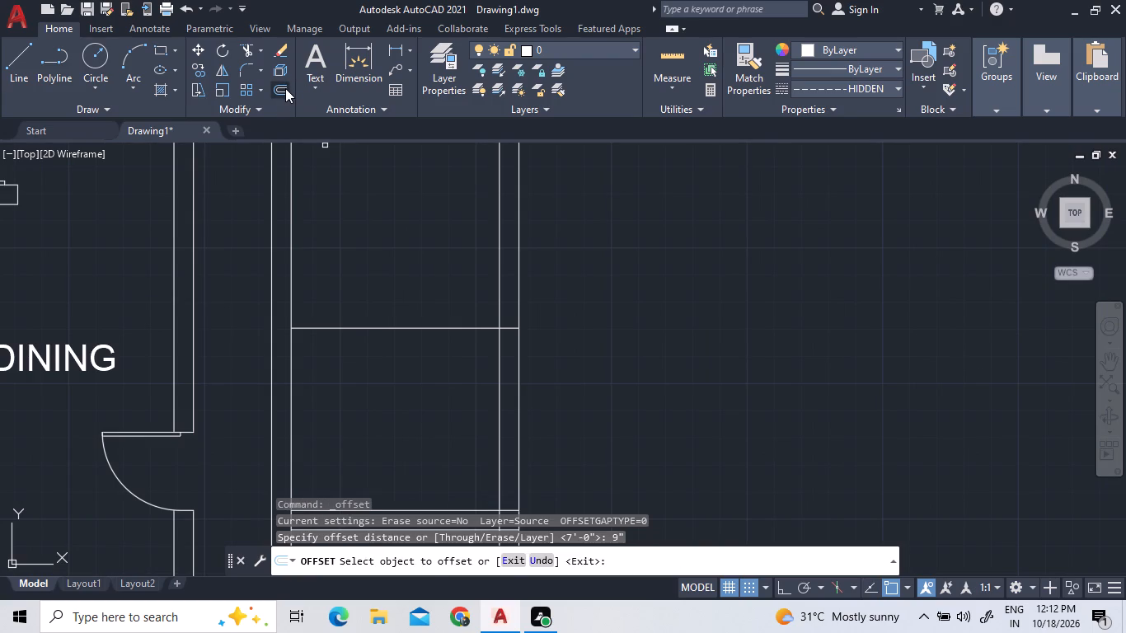
double_click(434, 328)
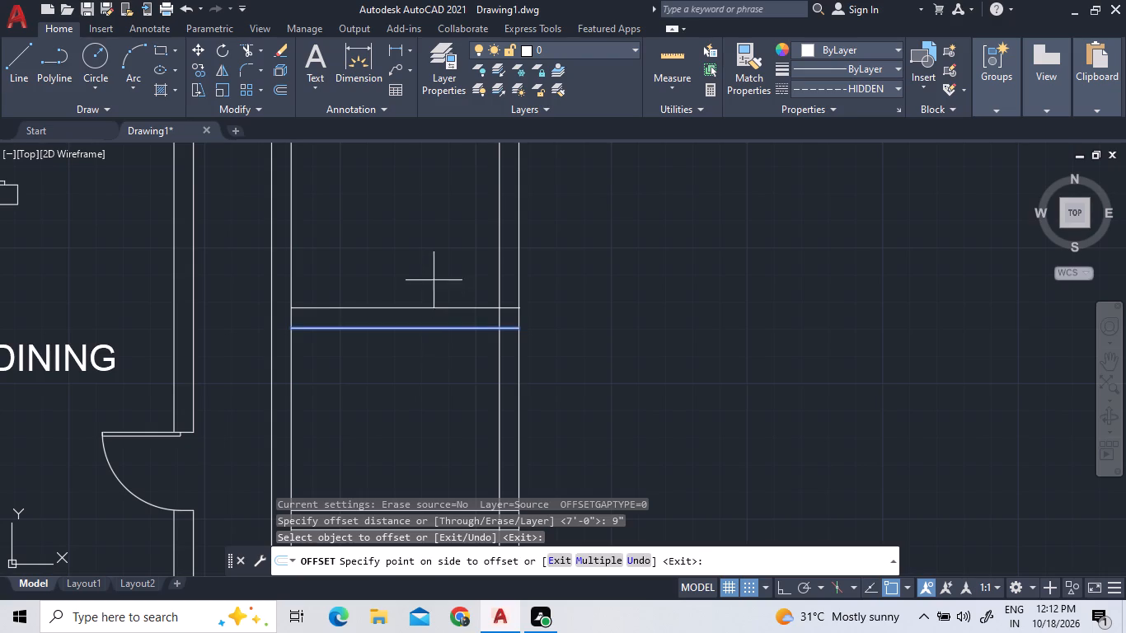
triple_click(434, 280)
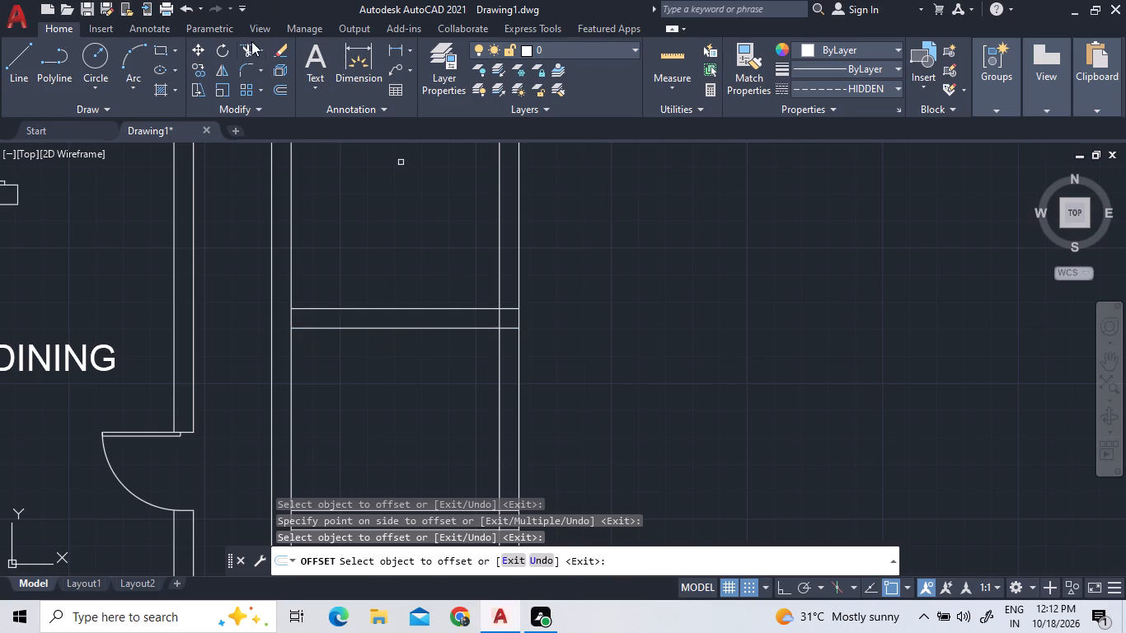
Extend the top line of the new cross wall below the staircase westward past the block's west wall.
click(262, 50)
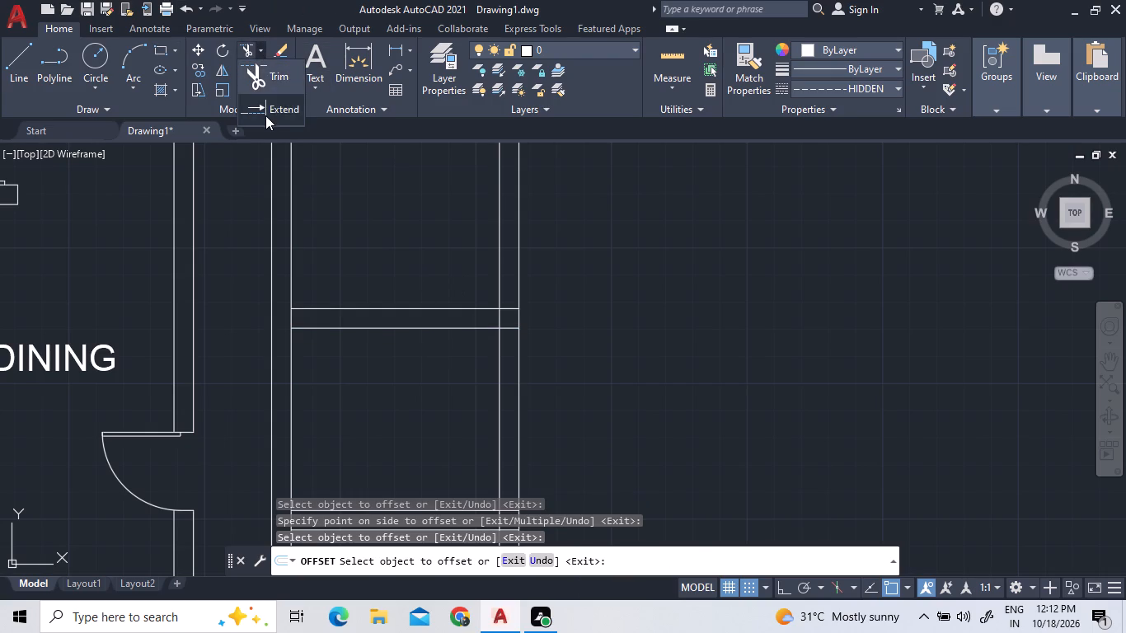
double_click(265, 115)
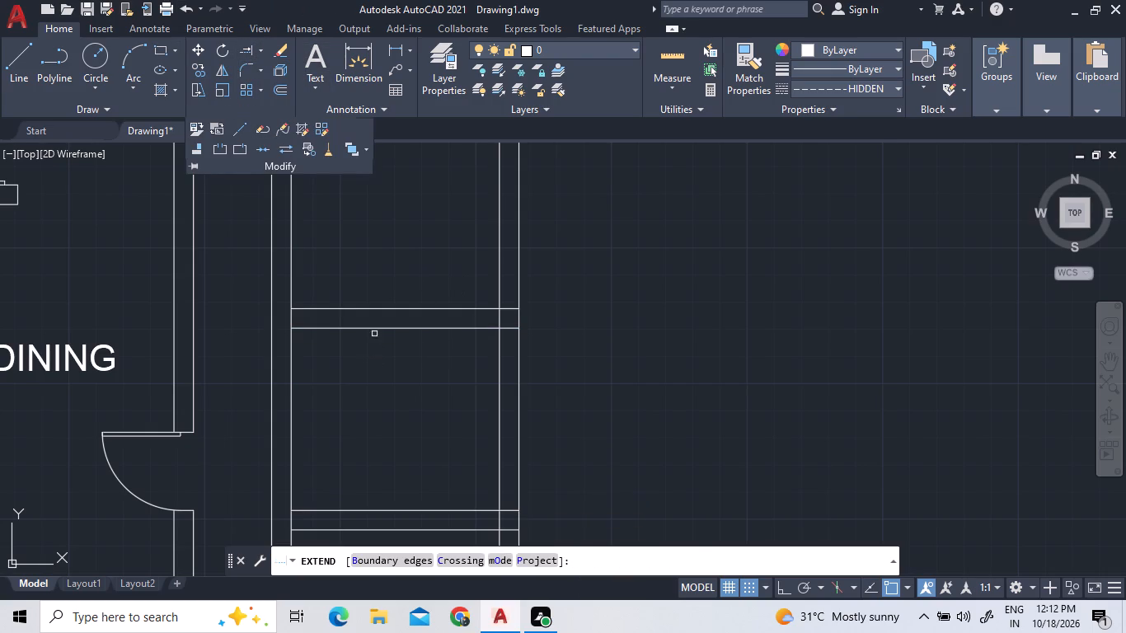
triple_click(361, 309)
scroll(373, 276, down, 2)
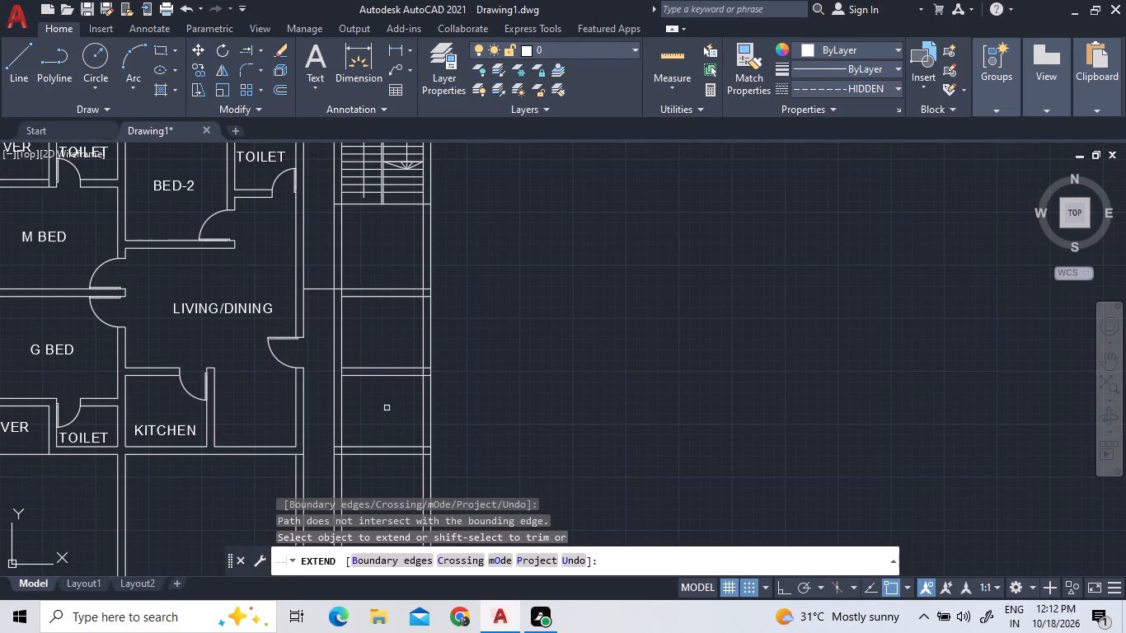
key(Escape)
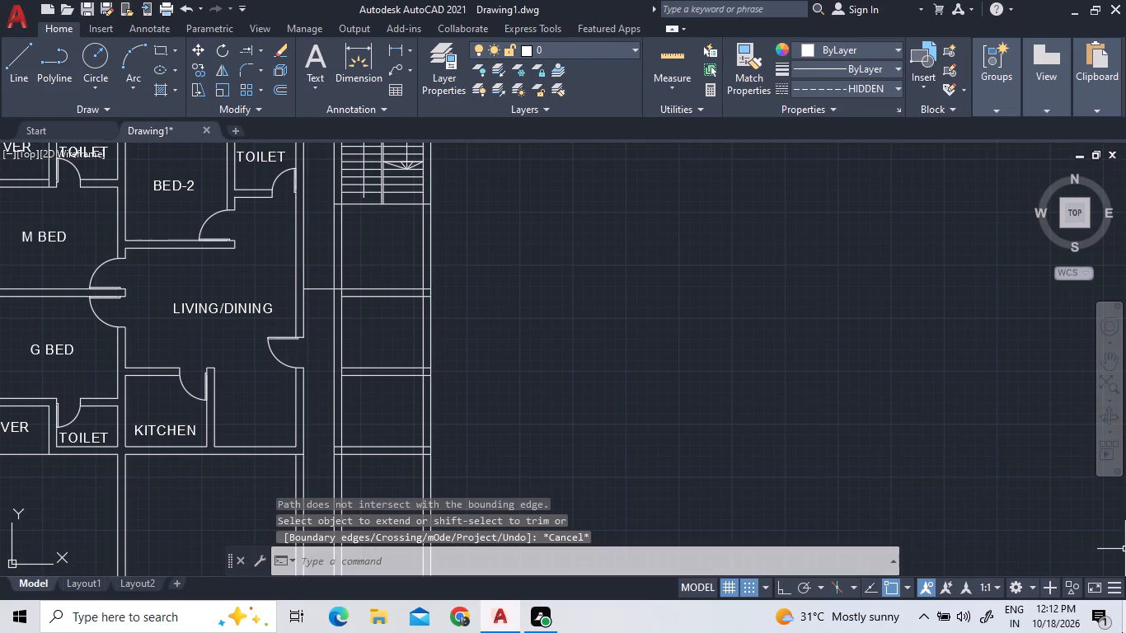
Trim the cross line's overshoot in the gap between the living/dining wall and the staircase block's west wall.
double_click(257, 43)
double_click(260, 53)
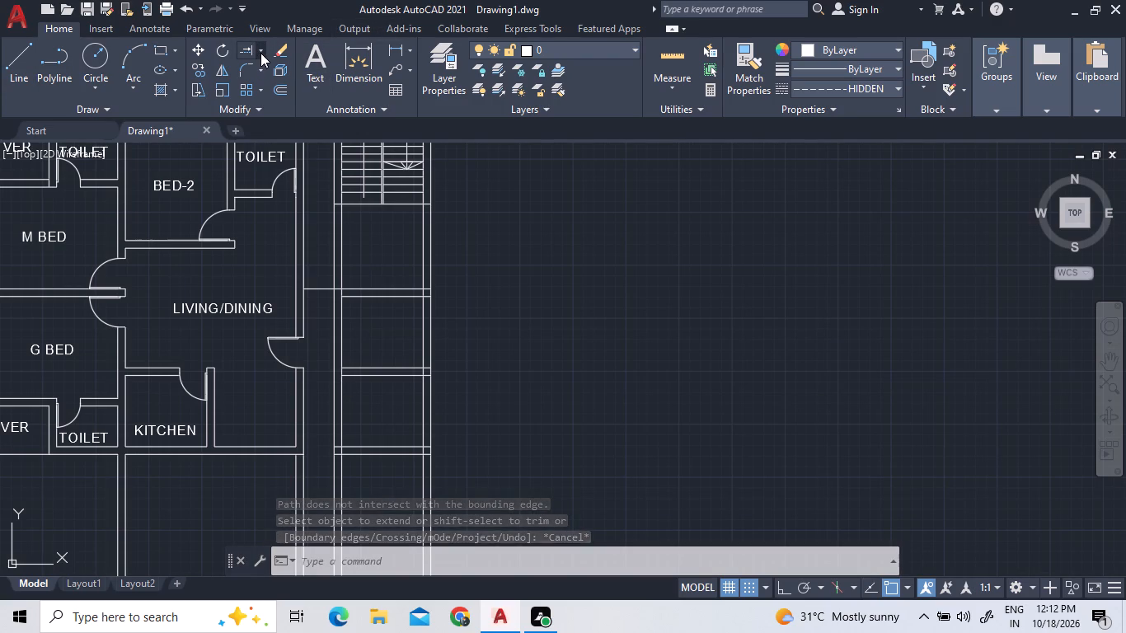
double_click(260, 47)
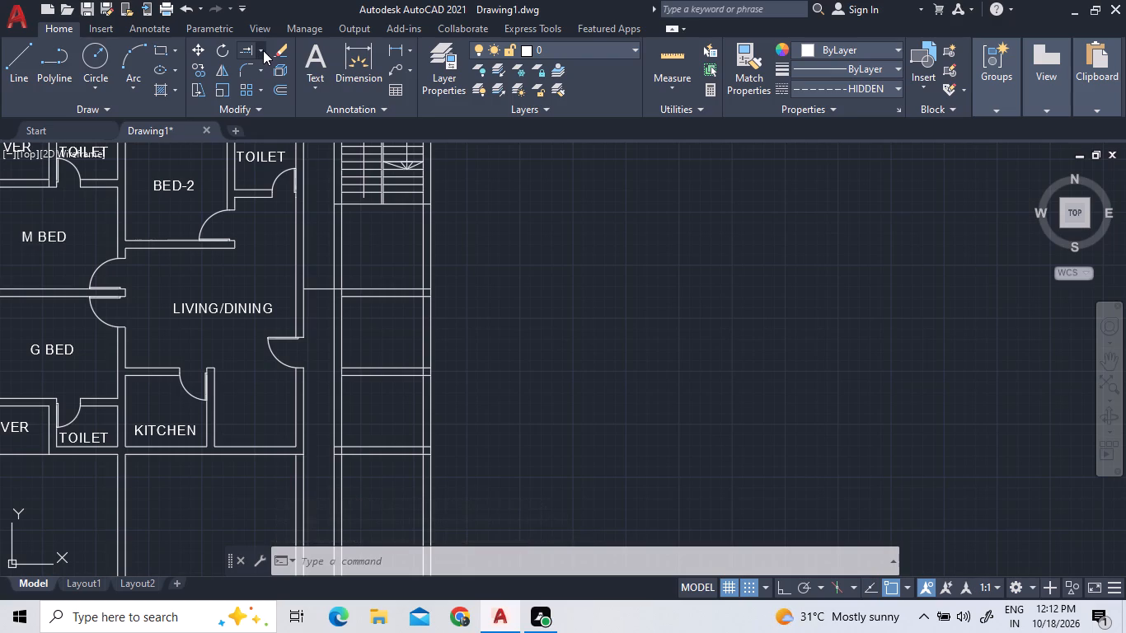
right_click(263, 50)
double_click(263, 50)
click(258, 51)
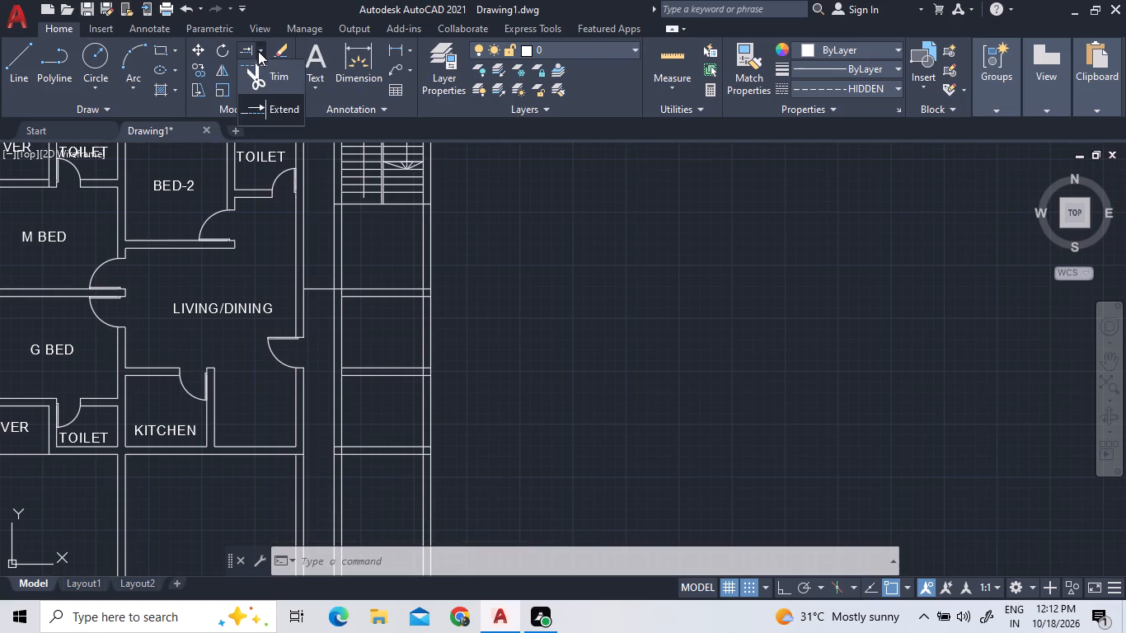
click(270, 81)
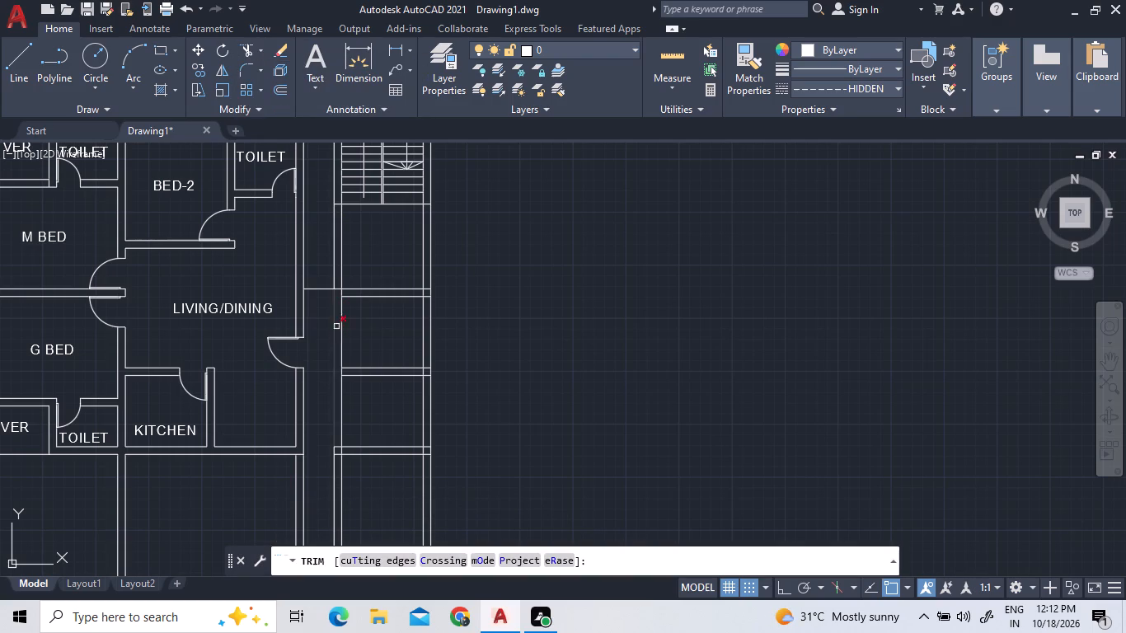
double_click(324, 289)
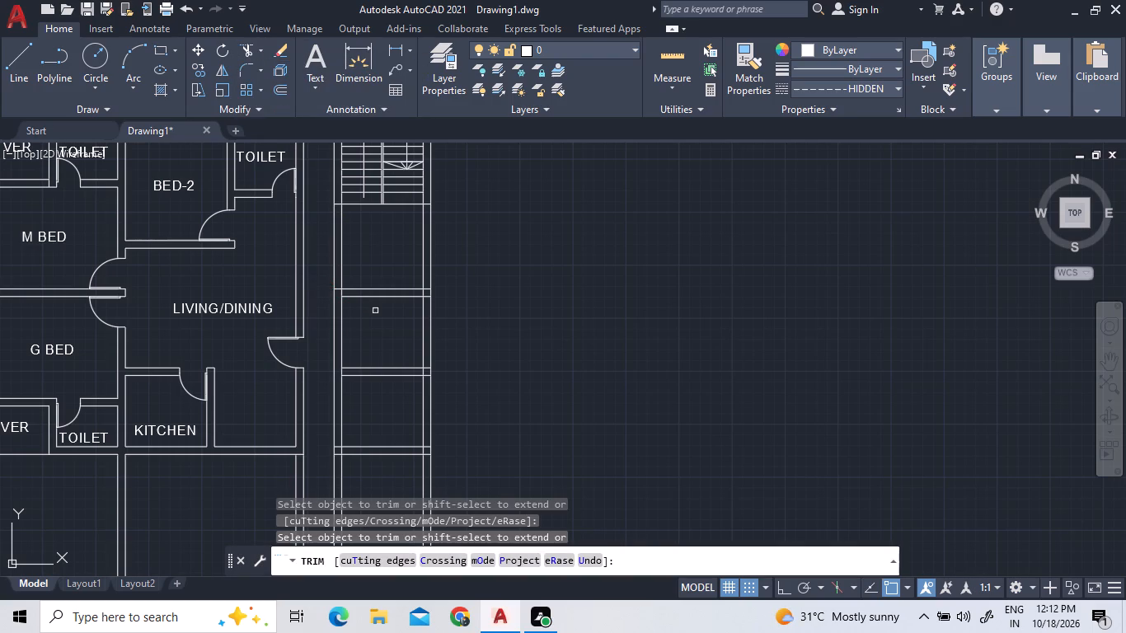
Trim the overlapping lines where the new cross wall meets the block's west and east walls.
scroll(361, 288, up, 1)
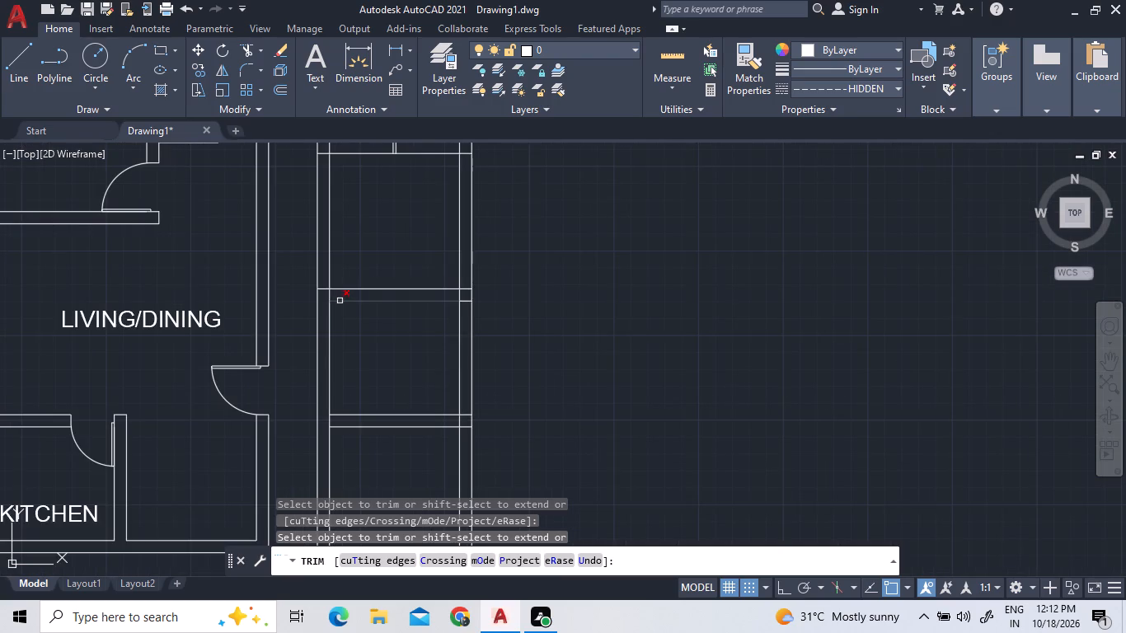
scroll(337, 301, up, 1)
double_click(326, 291)
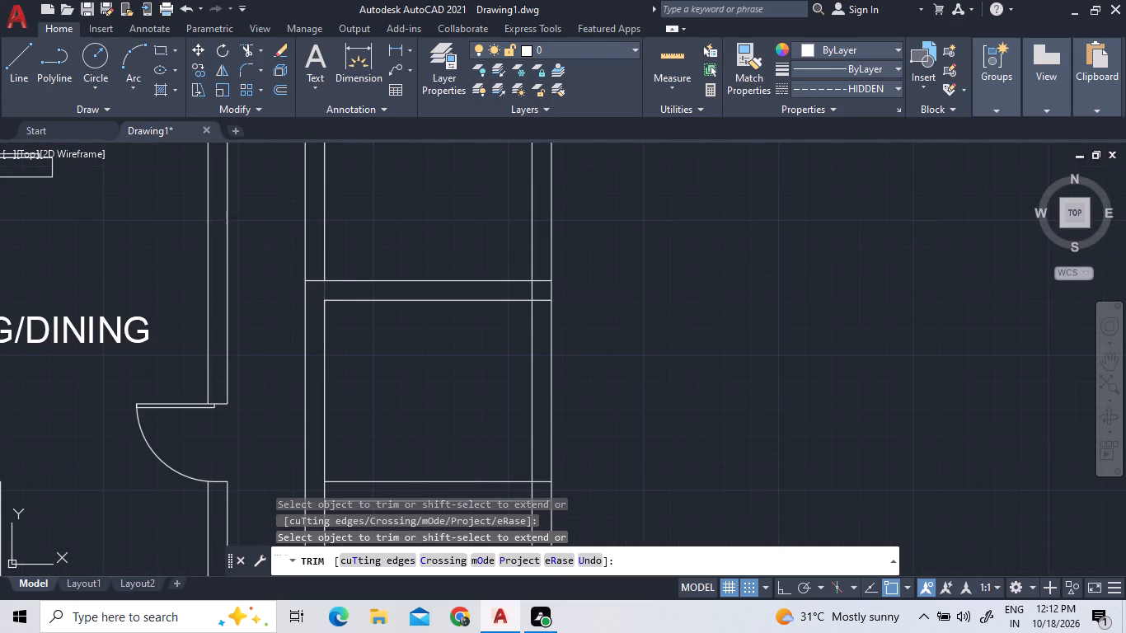
click(533, 293)
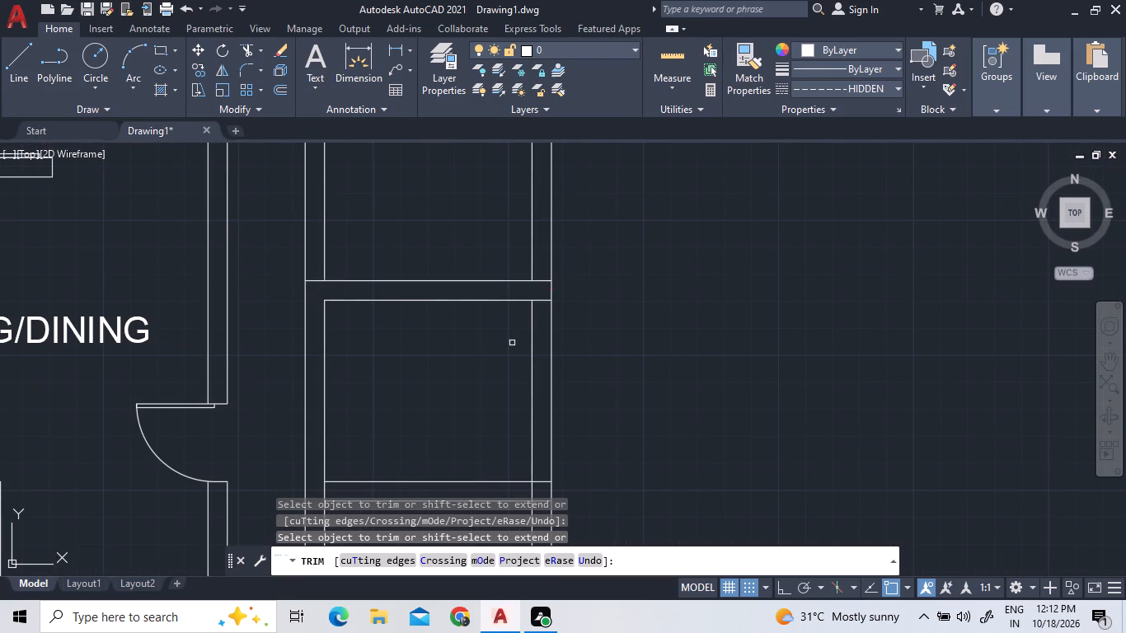
scroll(512, 344, down, 1)
triple_click(529, 315)
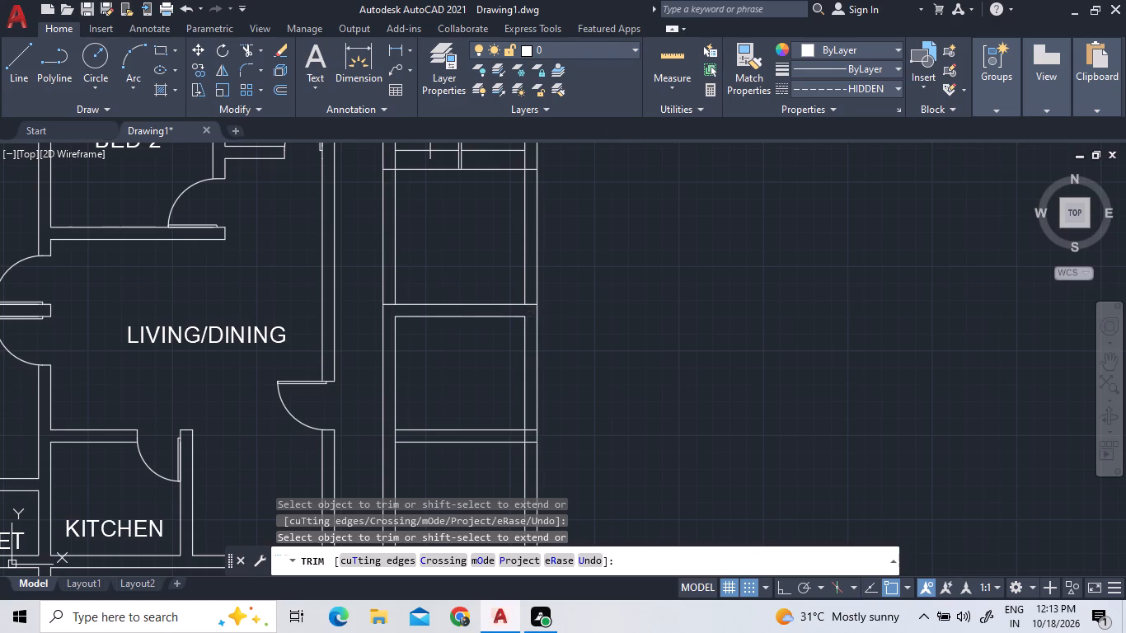
Trim the overlapping lines at both ends of the middle cross wall so its junctions with the side walls are open.
click(529, 471)
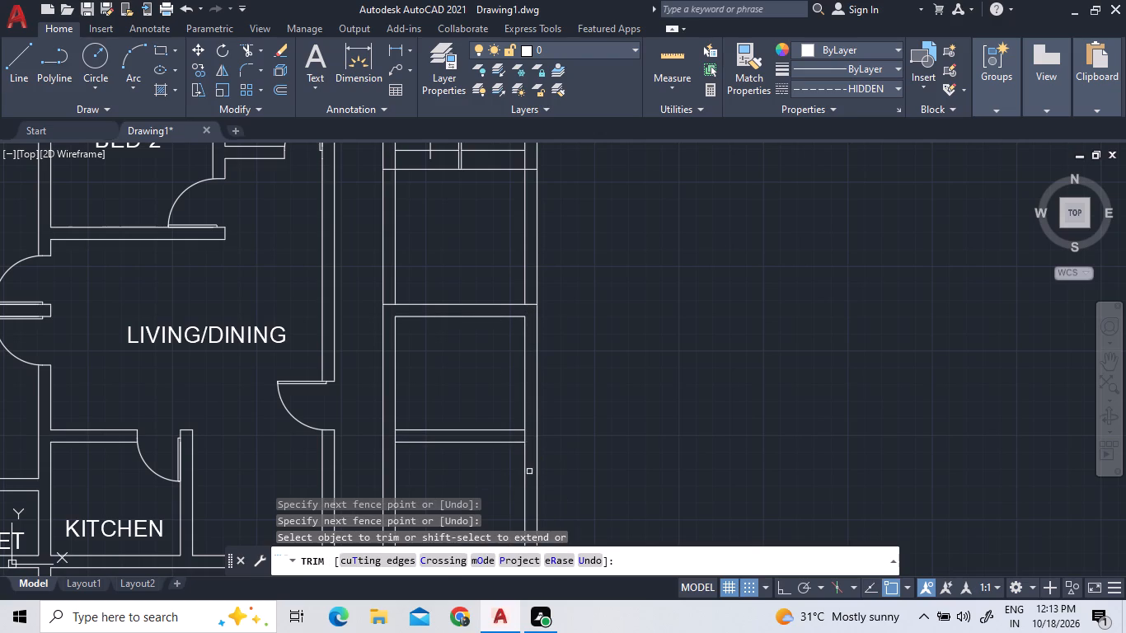
click(525, 433)
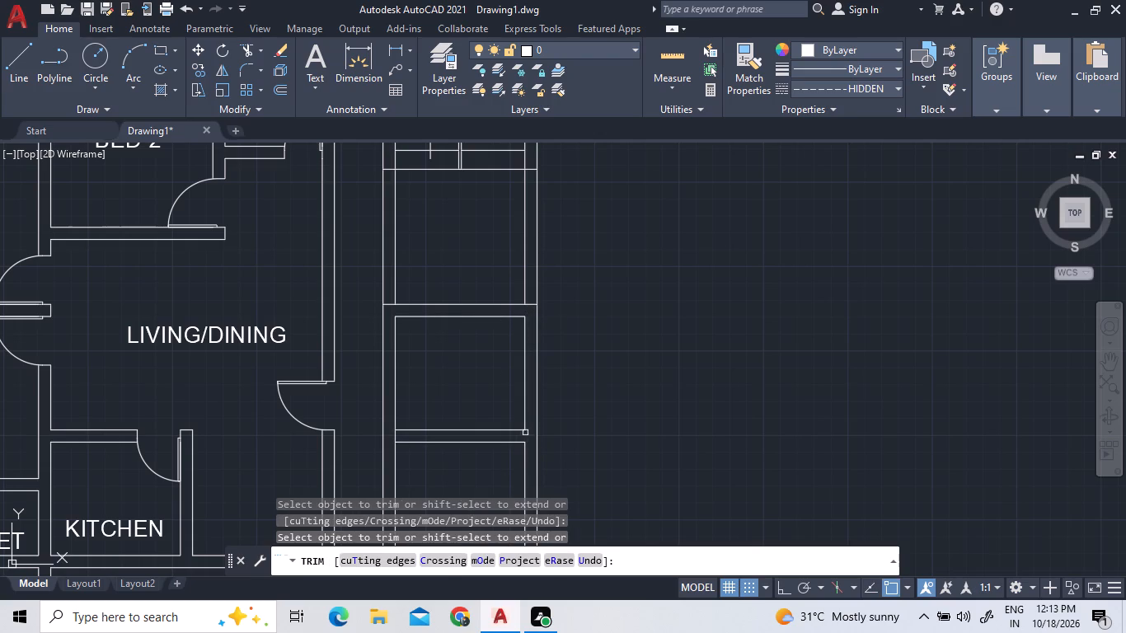
click(396, 436)
Trim the overlapping lines at both ends of the lowest cross wall, level with the kitchen's bottom wall.
scroll(418, 405, down, 2)
scroll(412, 468, up, 1)
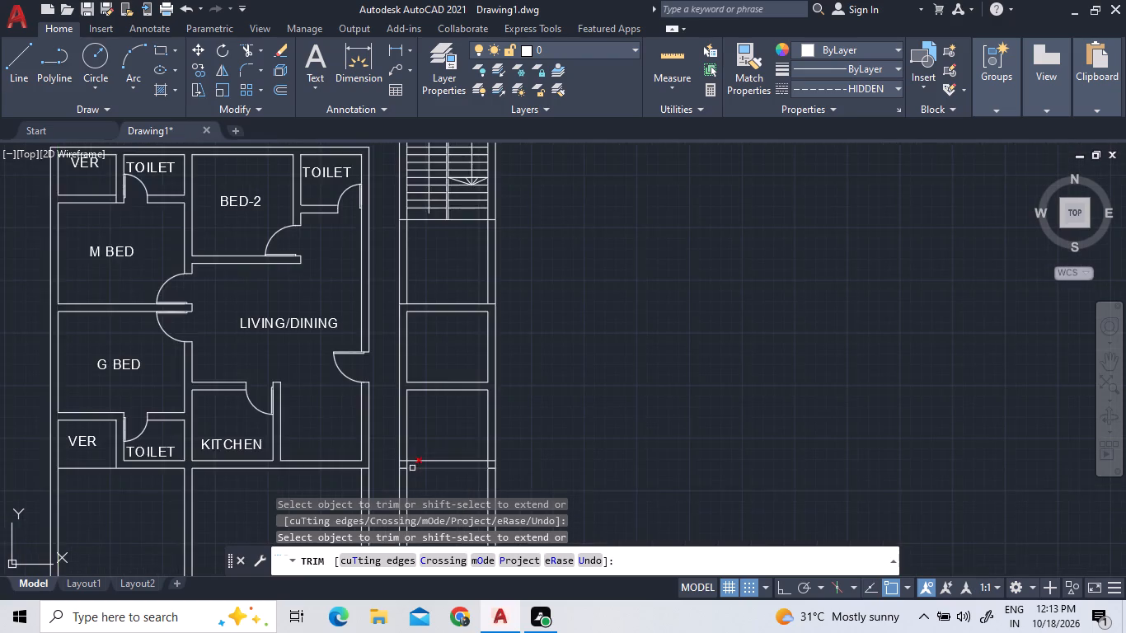
scroll(412, 469, up, 2)
double_click(406, 462)
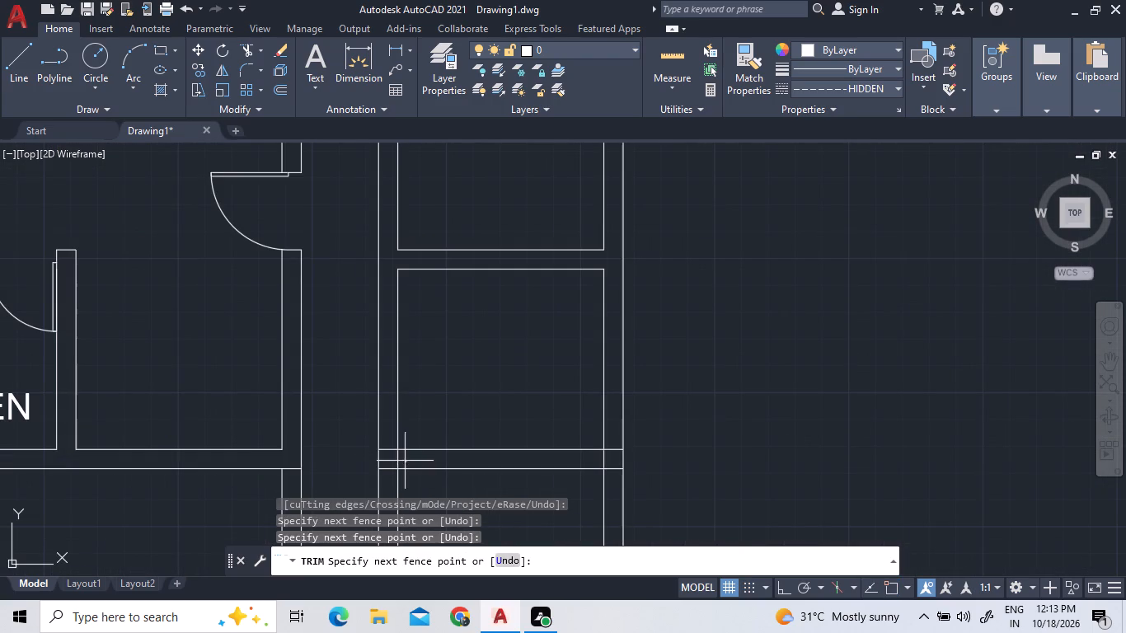
click(388, 448)
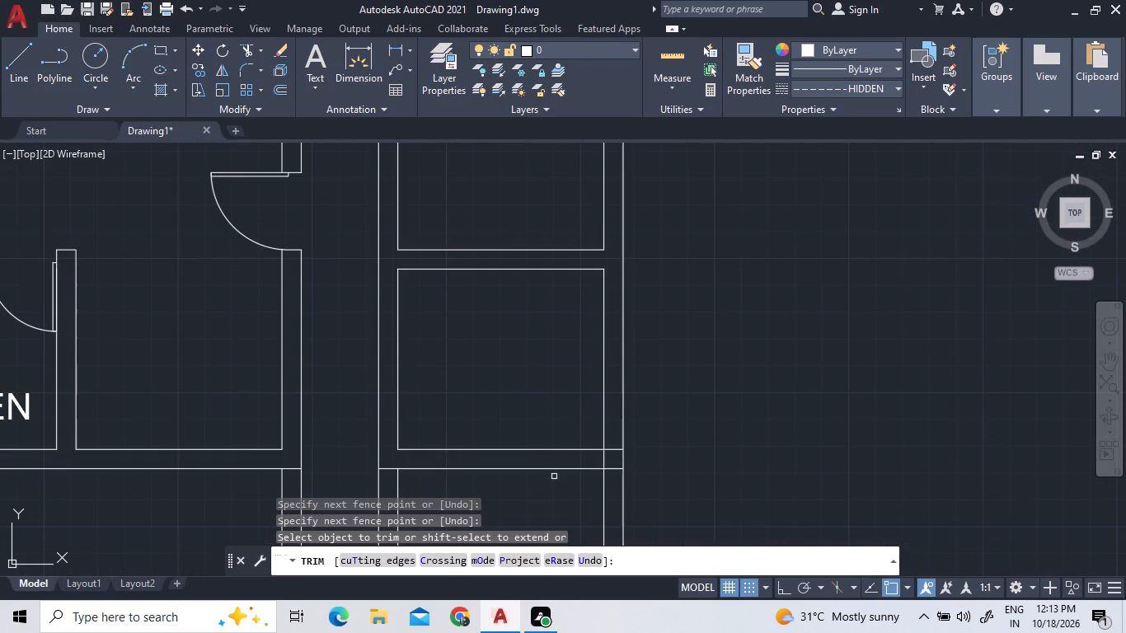
double_click(589, 466)
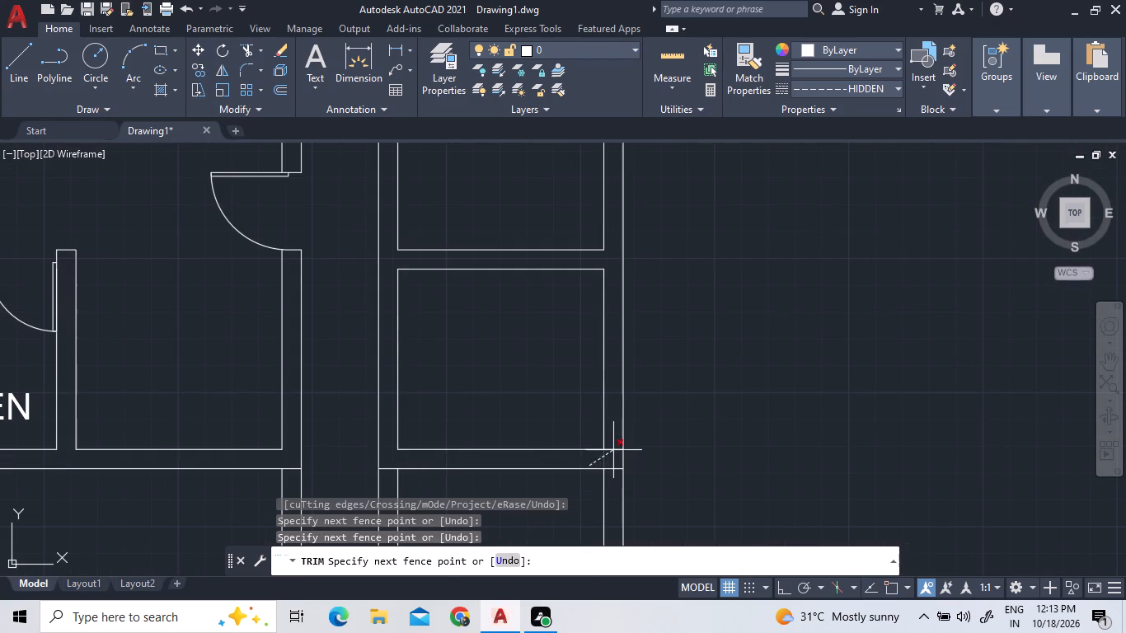
click(612, 445)
Trim away the west and east wall lines between the bottom of the staircase block and the new cross wall.
scroll(583, 467, down, 2)
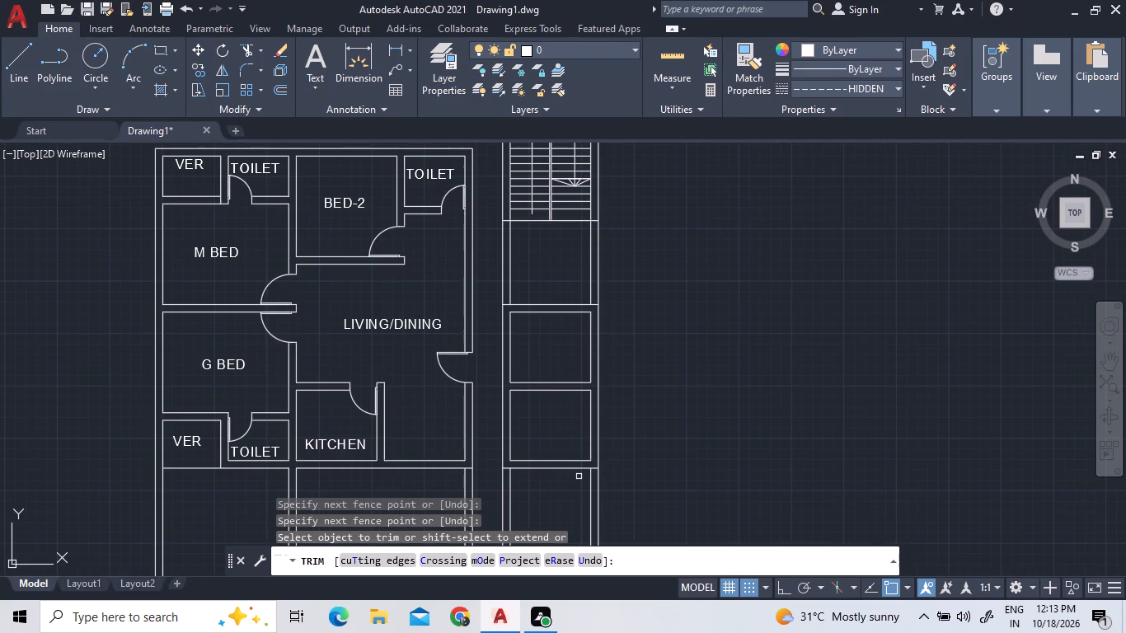
scroll(579, 476, up, 1)
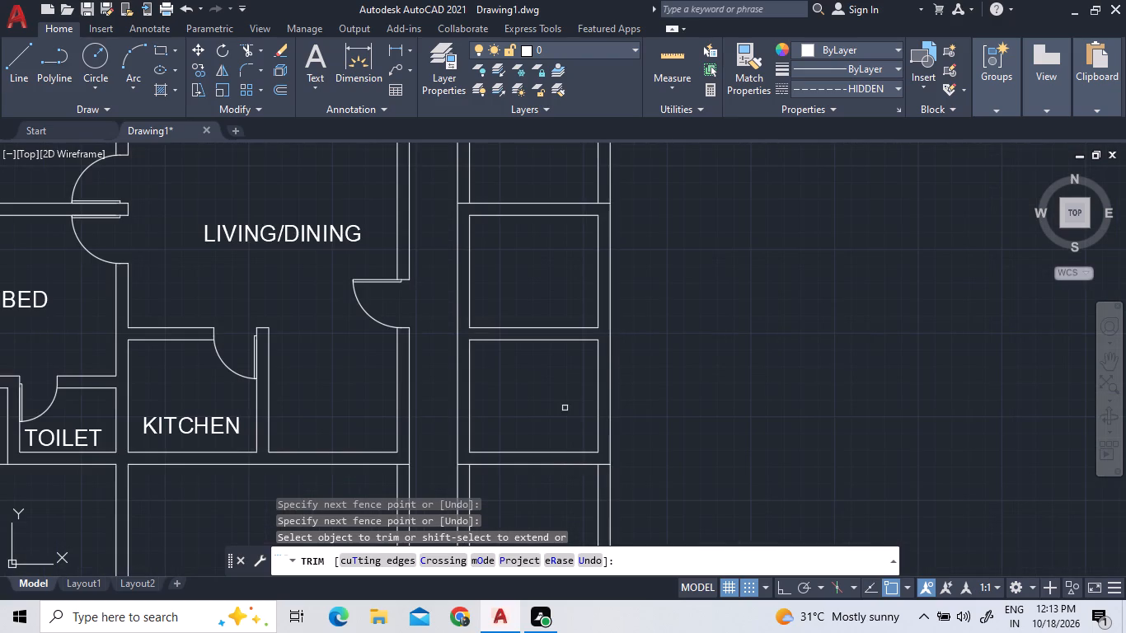
scroll(559, 401, down, 1)
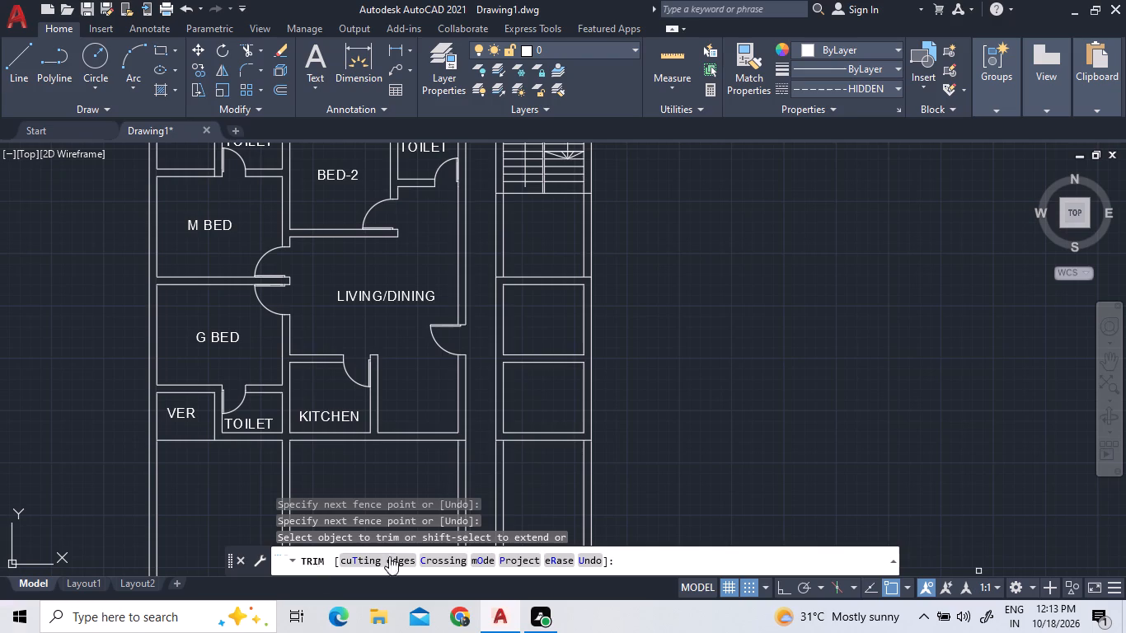
scroll(565, 314, up, 1)
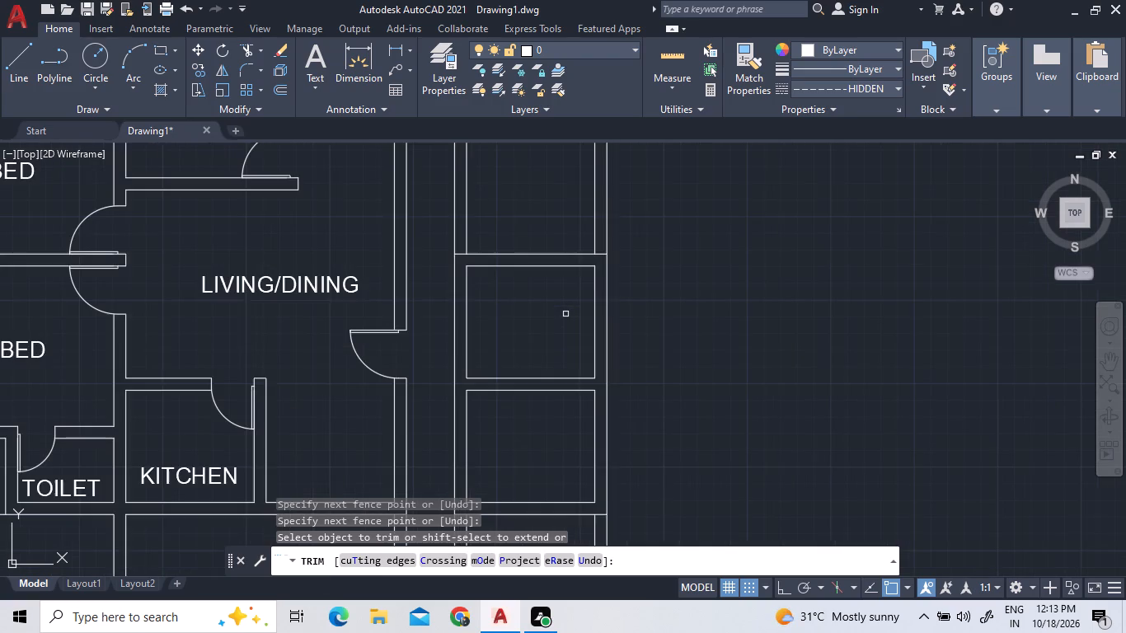
scroll(565, 314, down, 2)
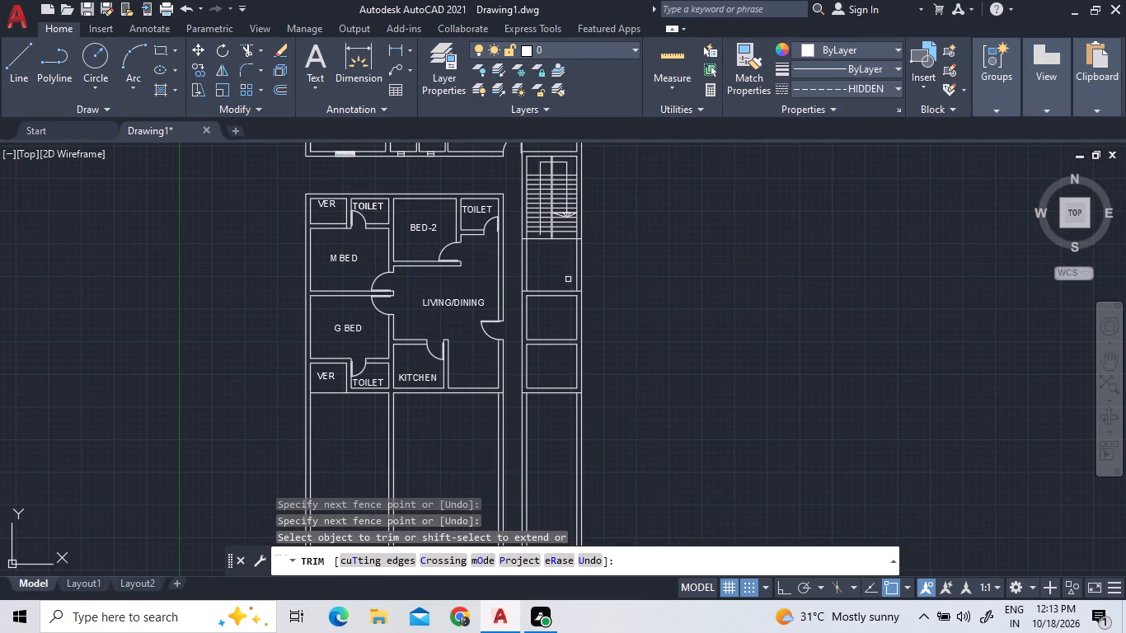
double_click(583, 255)
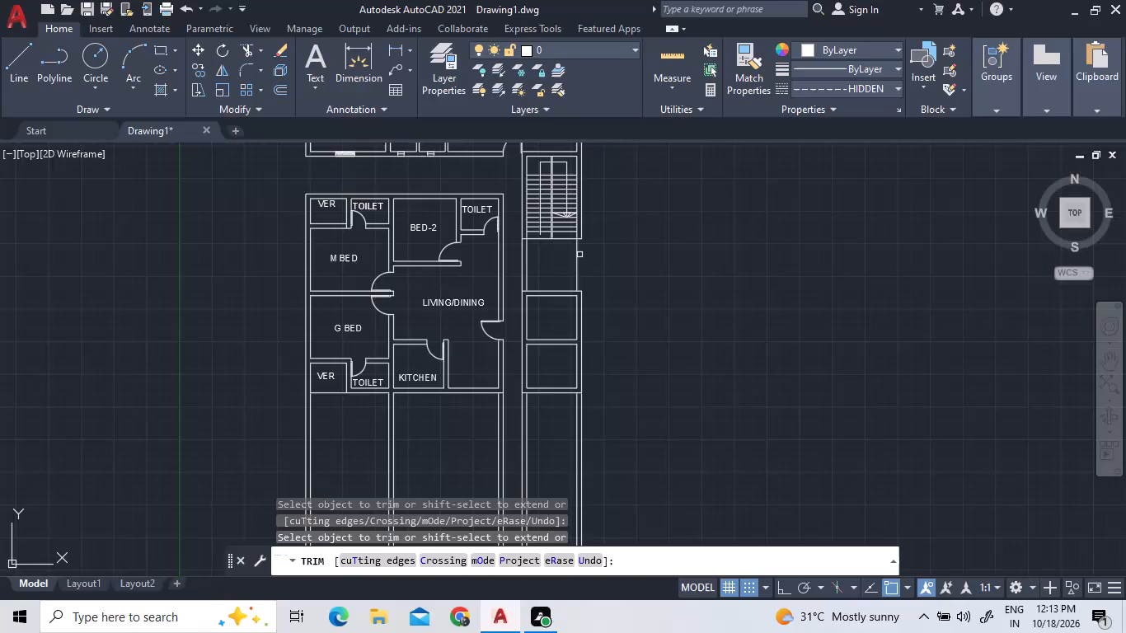
triple_click(577, 255)
click(577, 255)
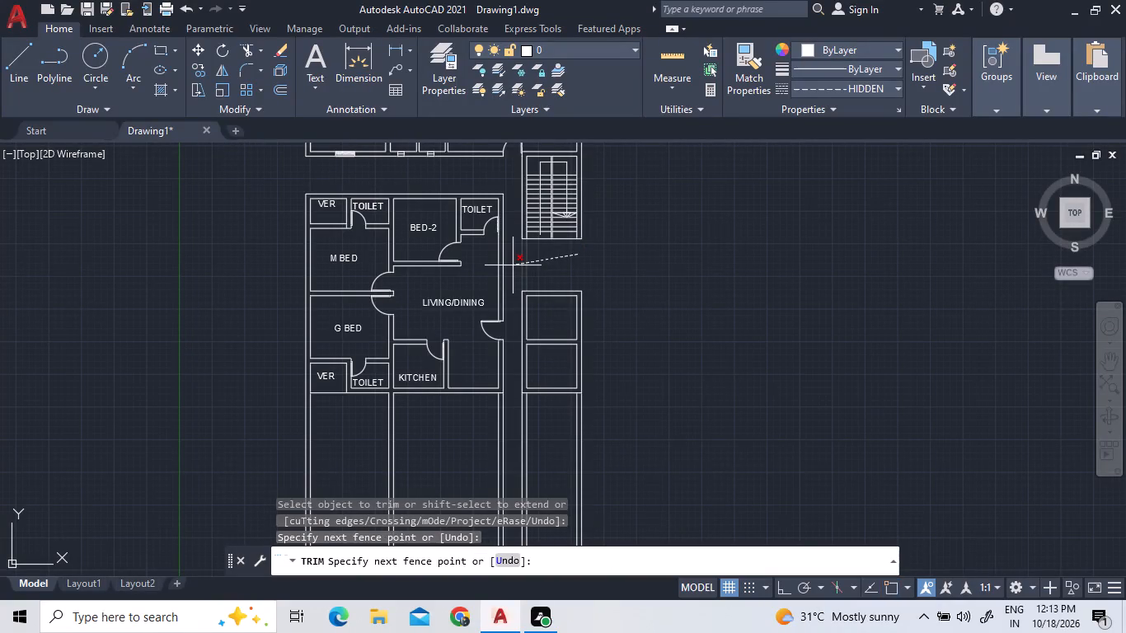
click(513, 265)
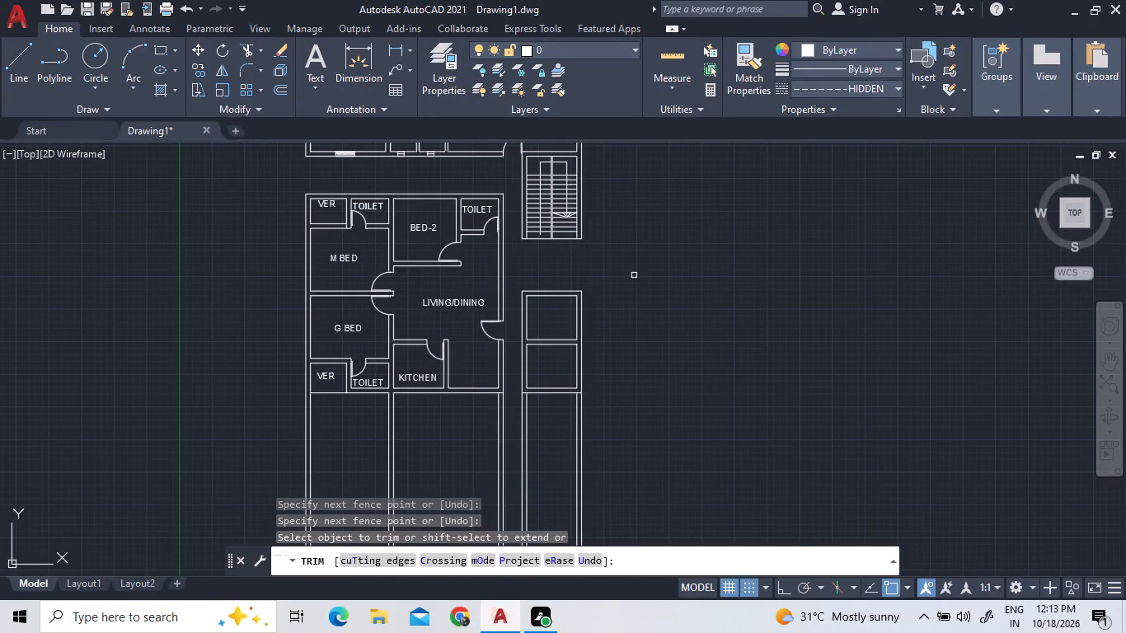
key(Escape)
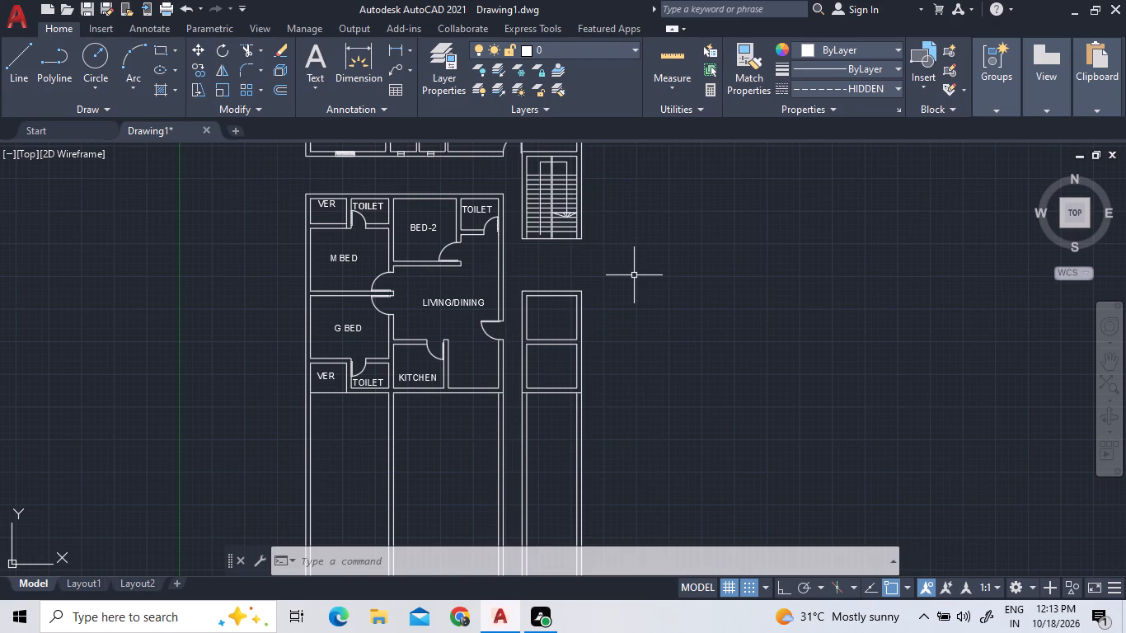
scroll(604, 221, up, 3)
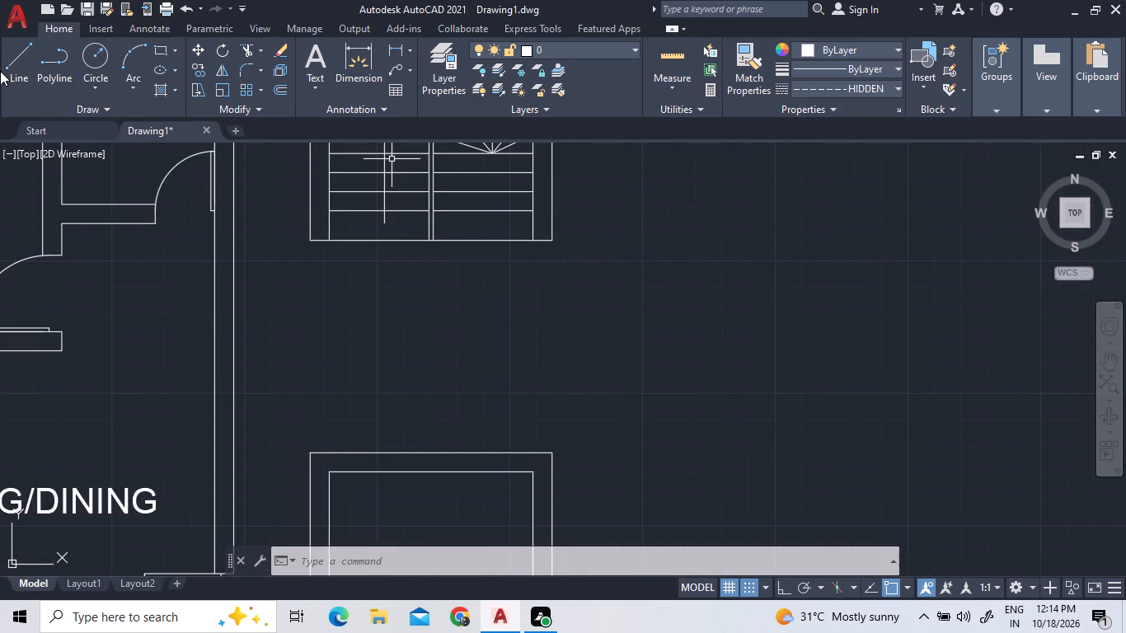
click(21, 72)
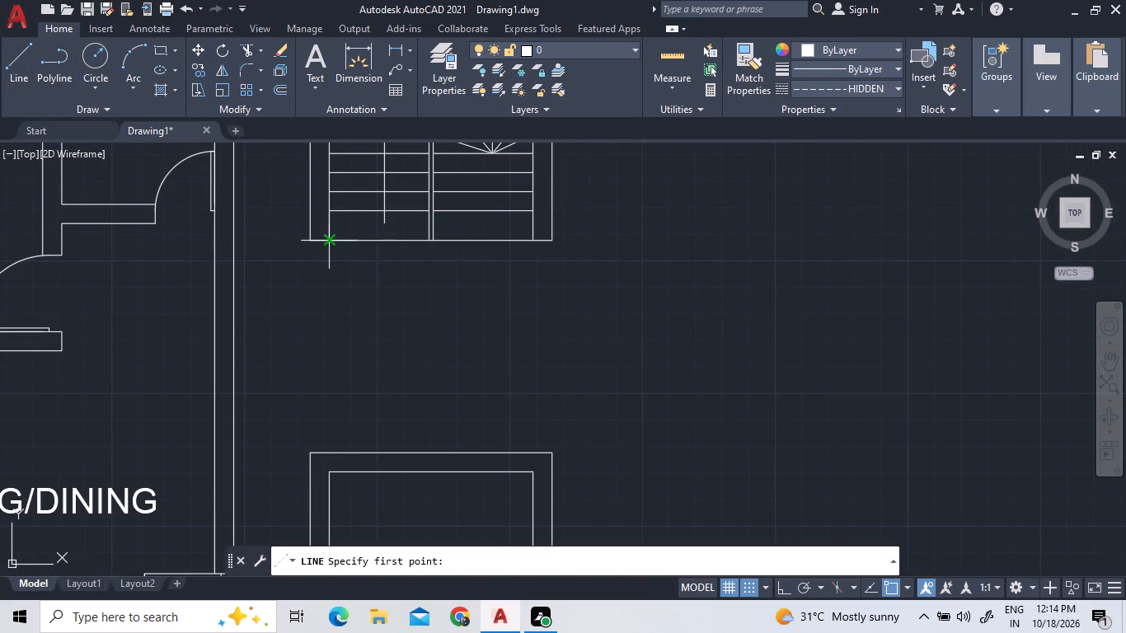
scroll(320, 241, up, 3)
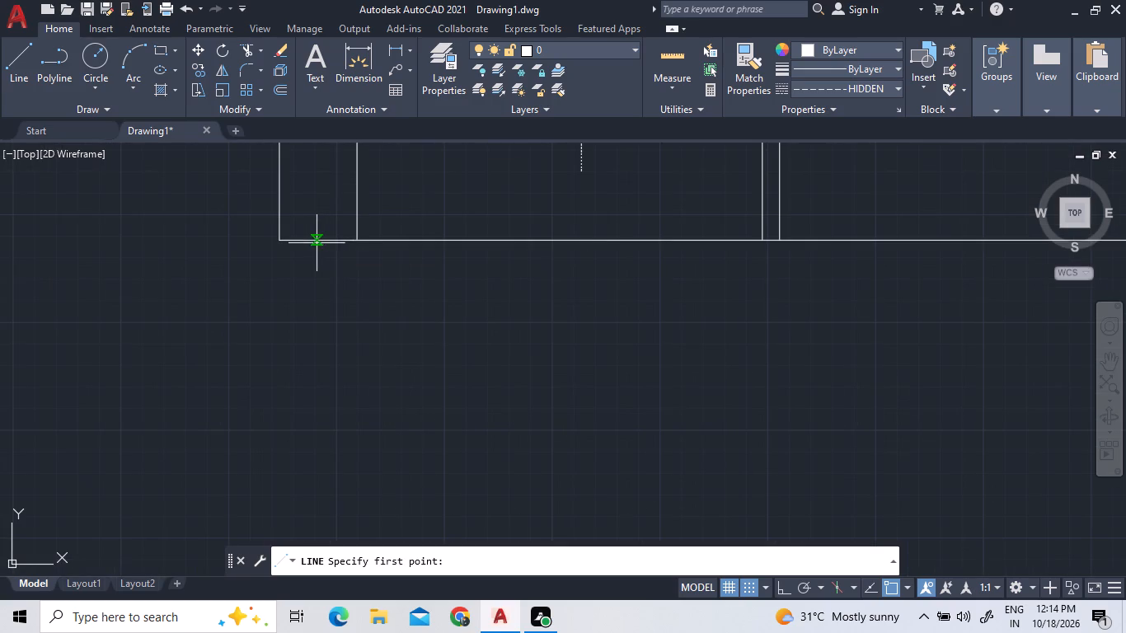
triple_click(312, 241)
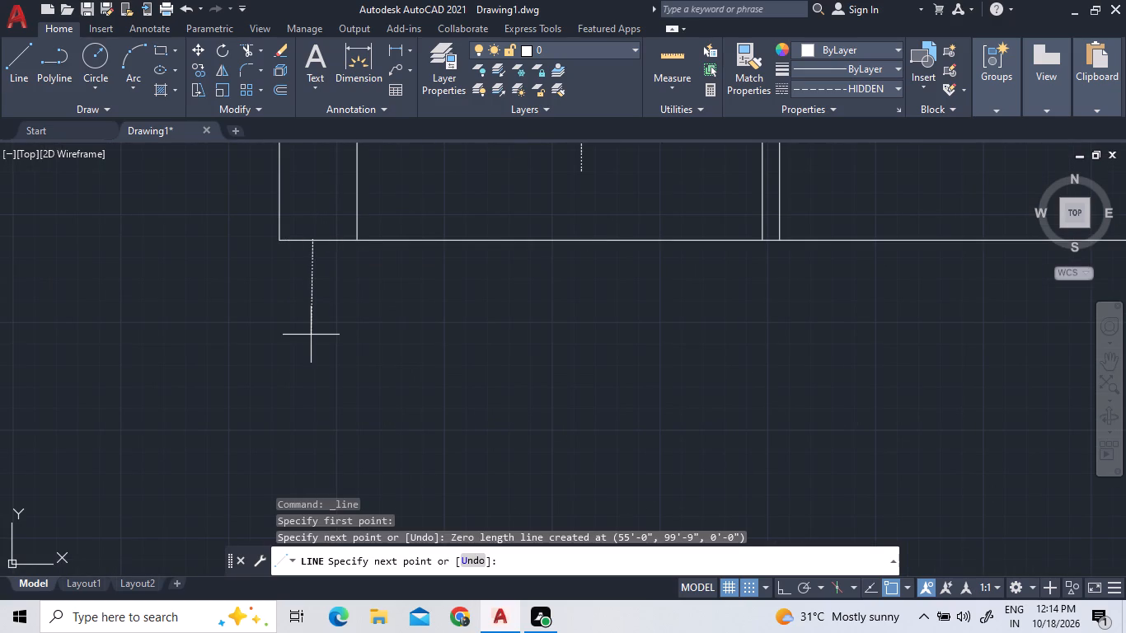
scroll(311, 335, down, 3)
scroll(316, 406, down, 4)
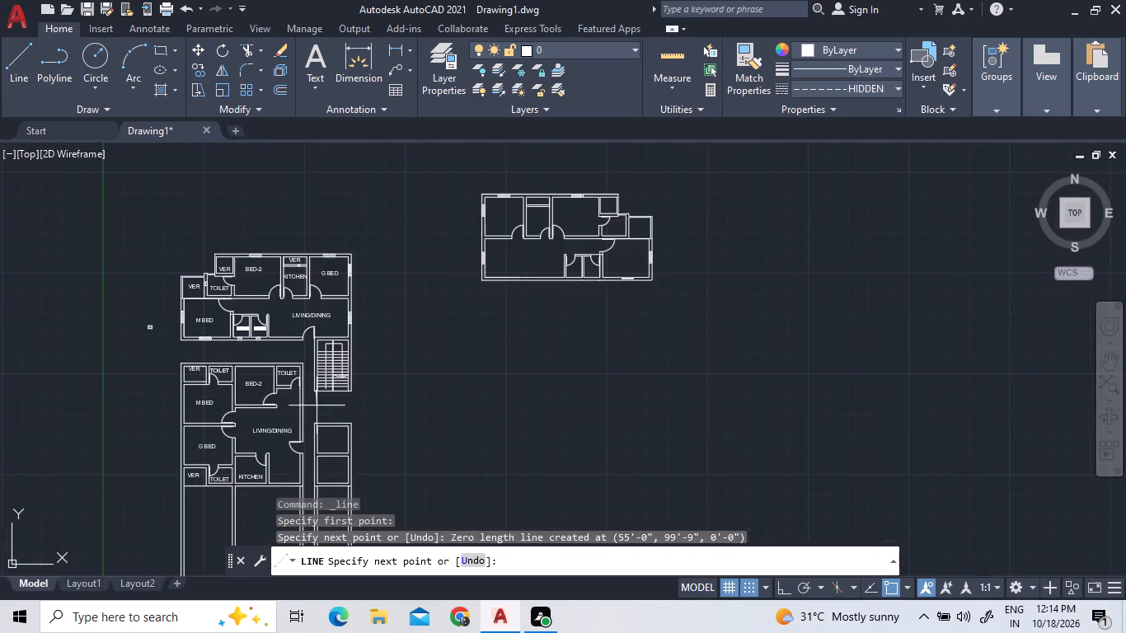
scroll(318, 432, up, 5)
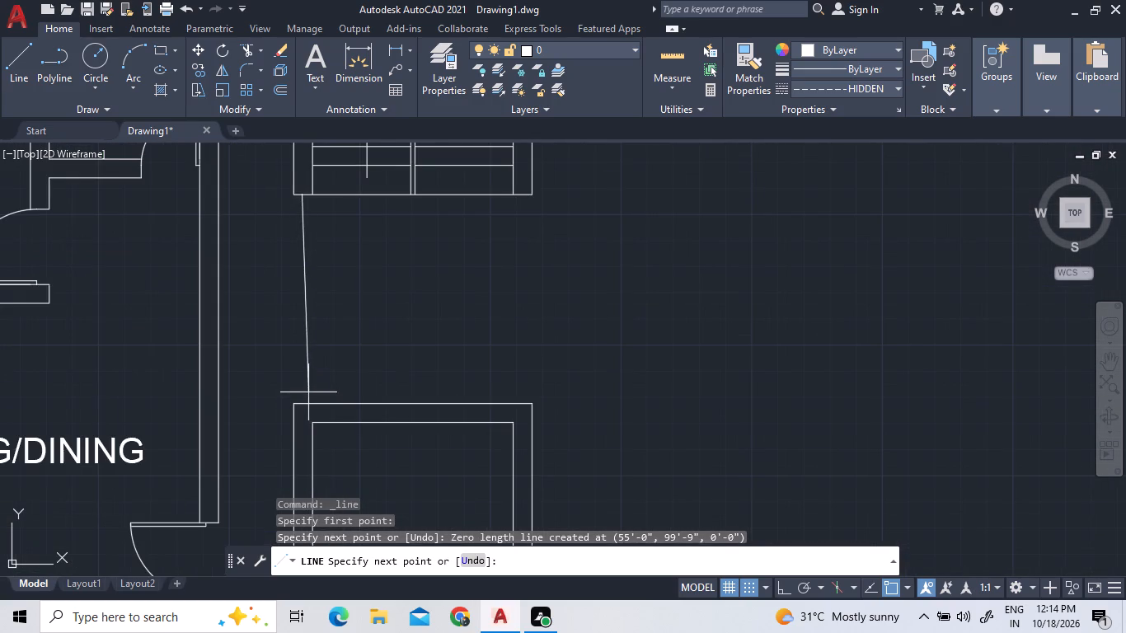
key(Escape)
Trim away the short end lines closing the west and east walls at the bottom of the staircase block.
scroll(315, 176, up, 2)
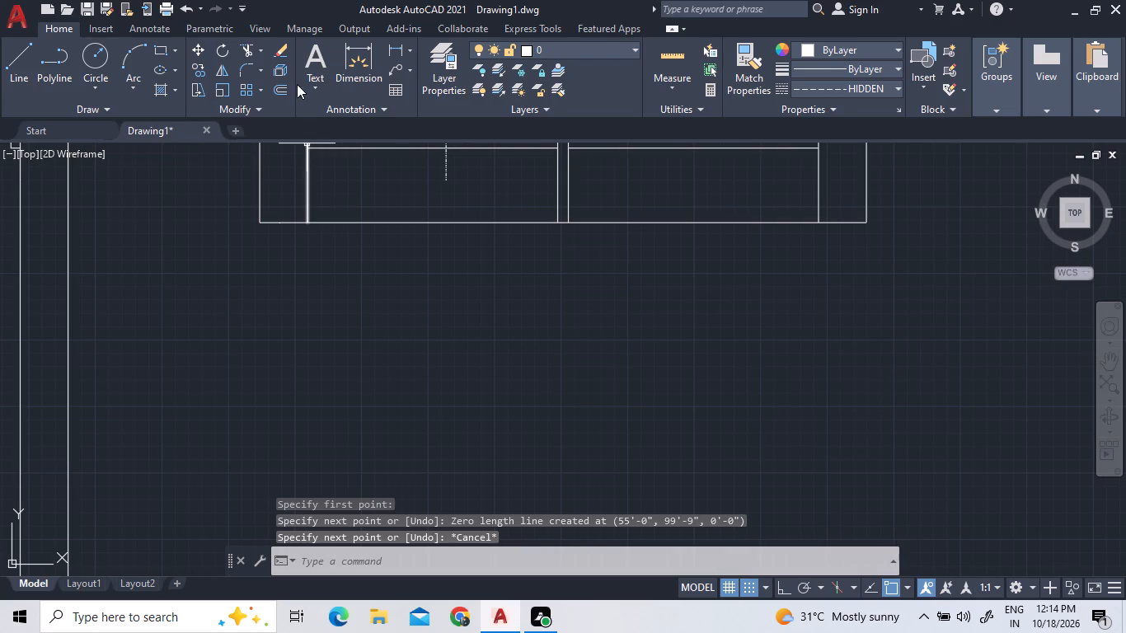
click(242, 46)
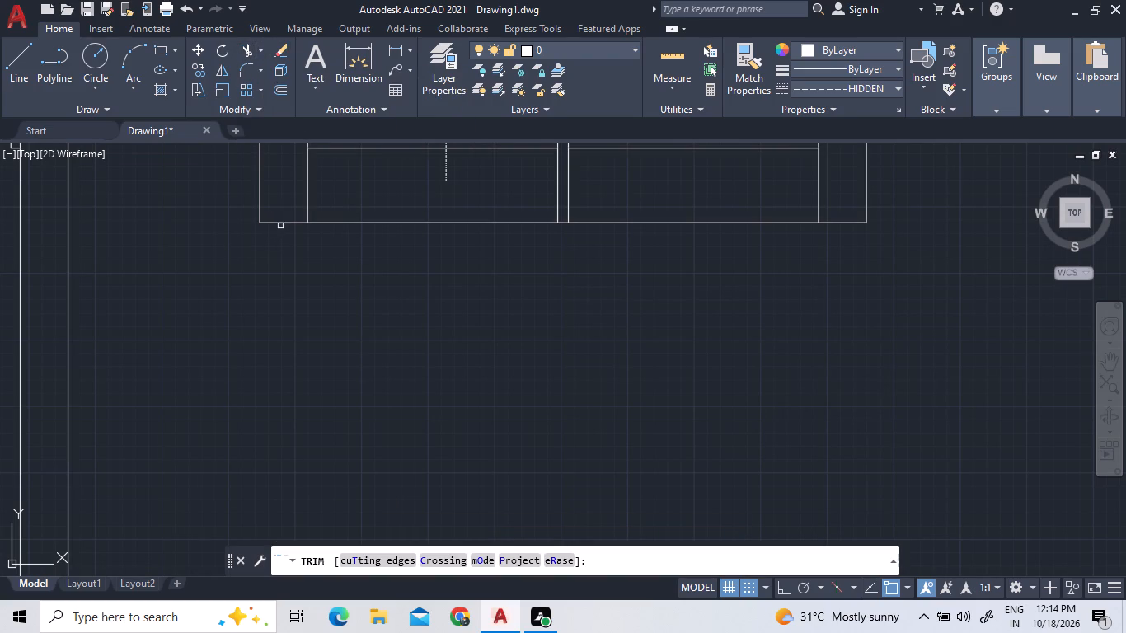
triple_click(277, 223)
click(277, 223)
double_click(751, 377)
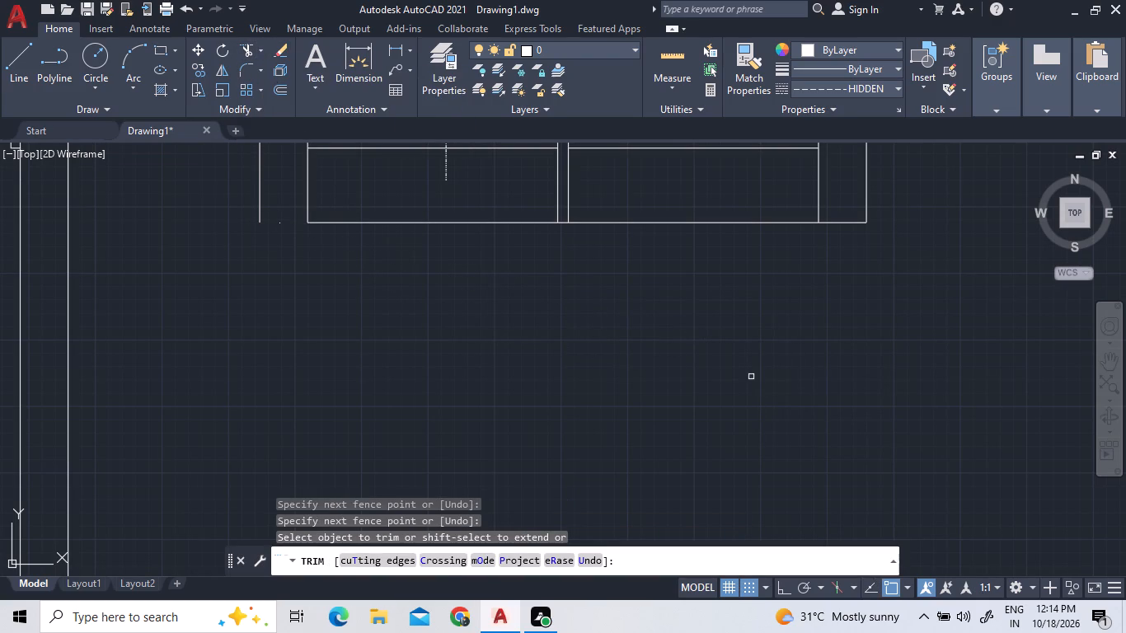
click(837, 220)
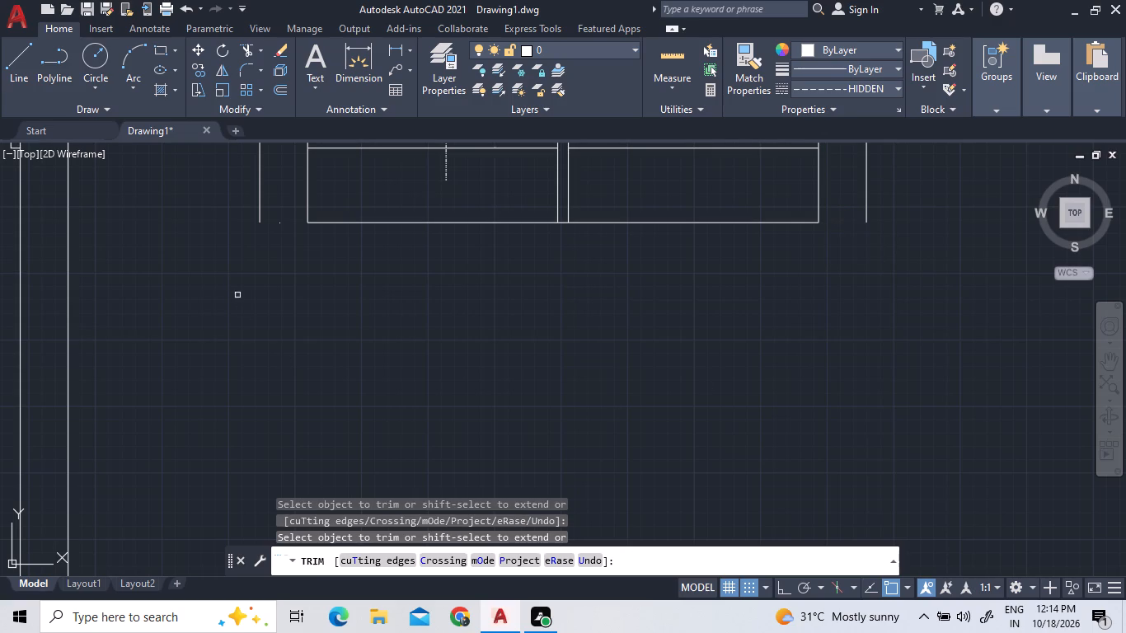
Delete the stray zero-length line left at the bottom end of the staircase's west wall.
triple_click(282, 225)
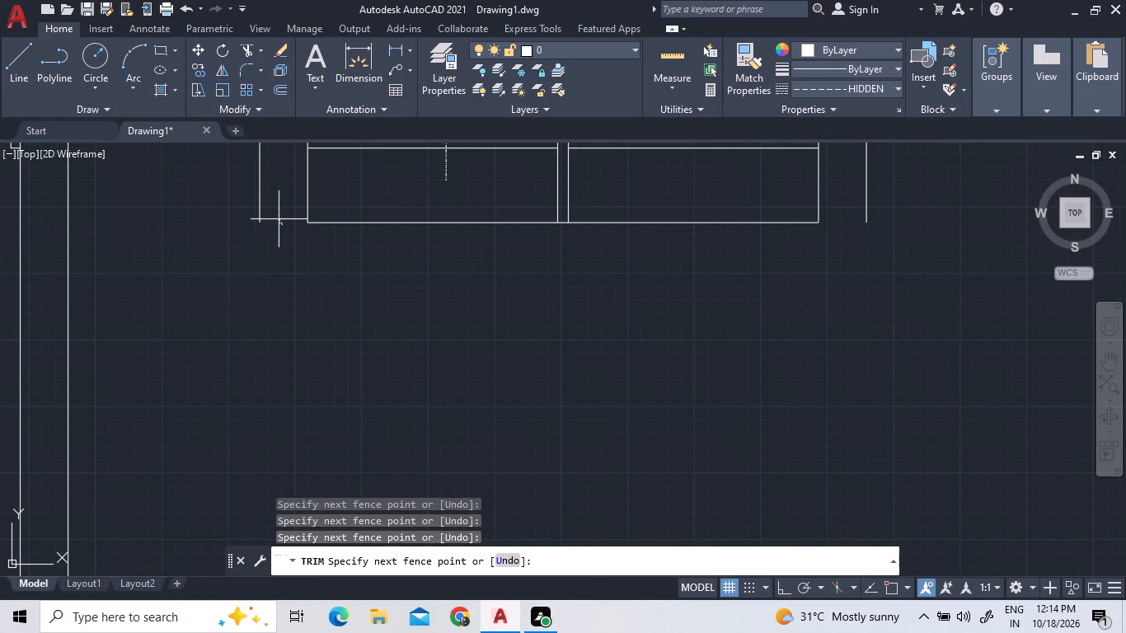
triple_click(279, 205)
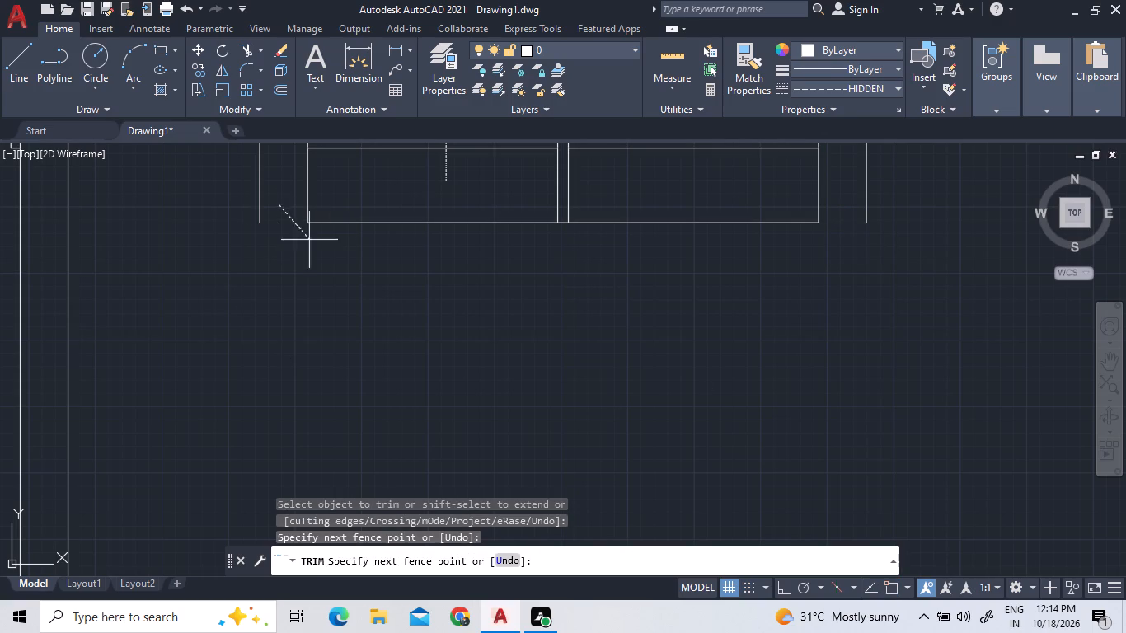
key(Escape)
triple_click(279, 222)
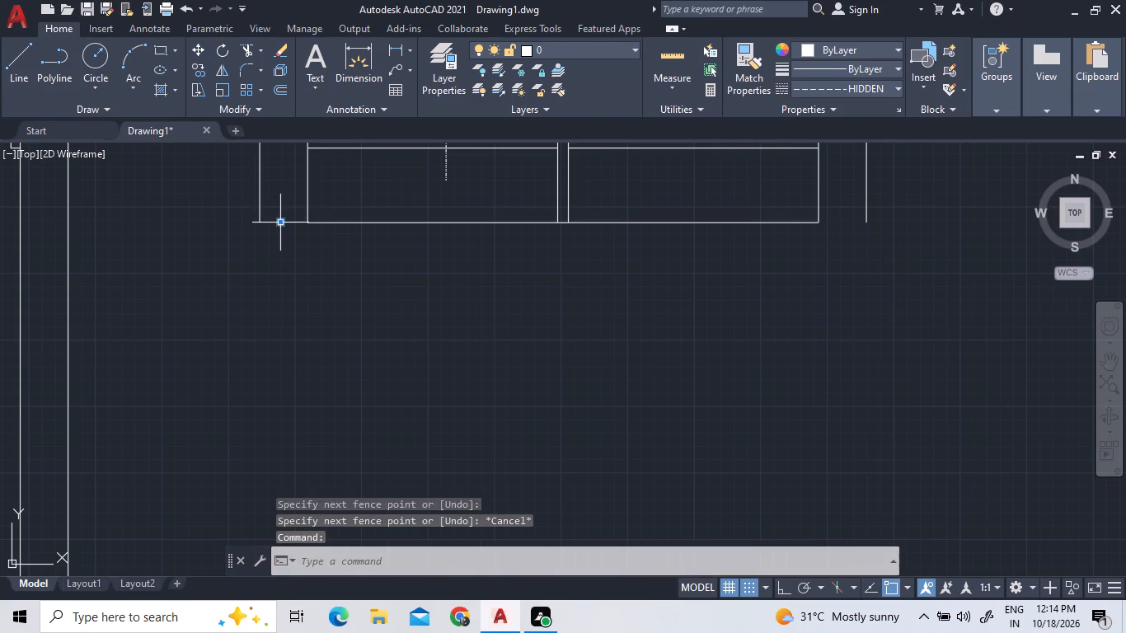
key(Delete)
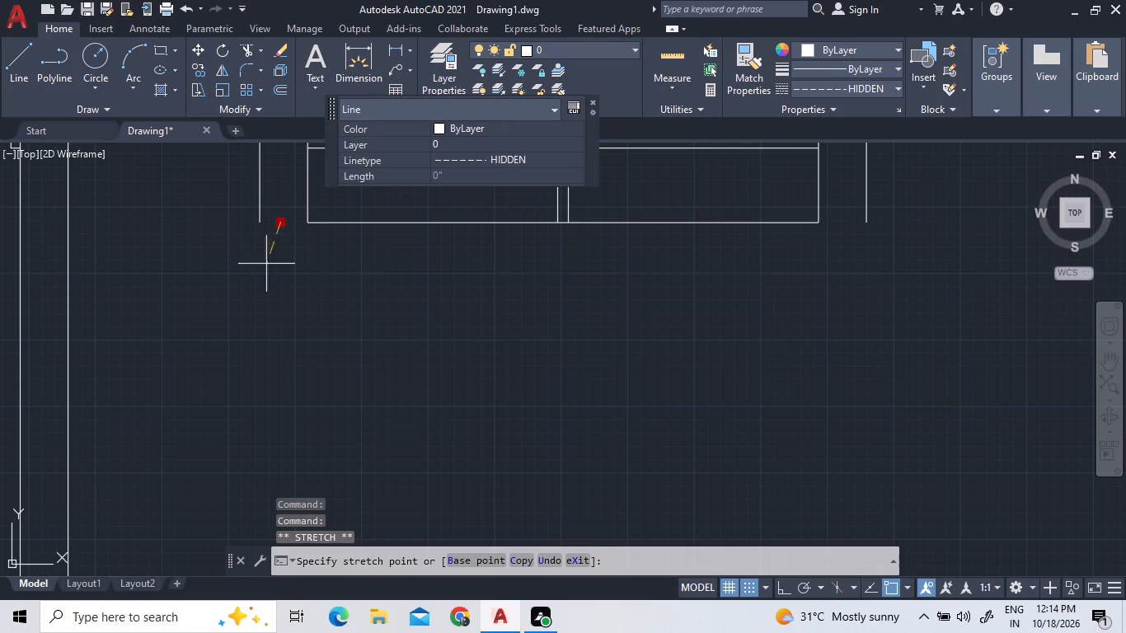
click(307, 251)
key(Escape)
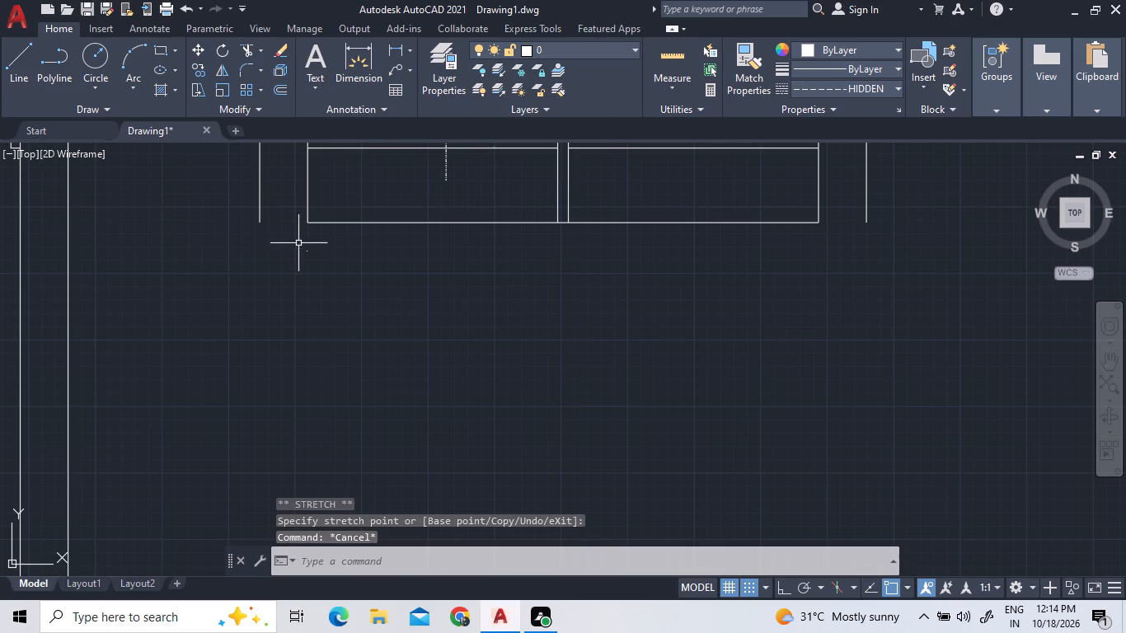
triple_click(305, 251)
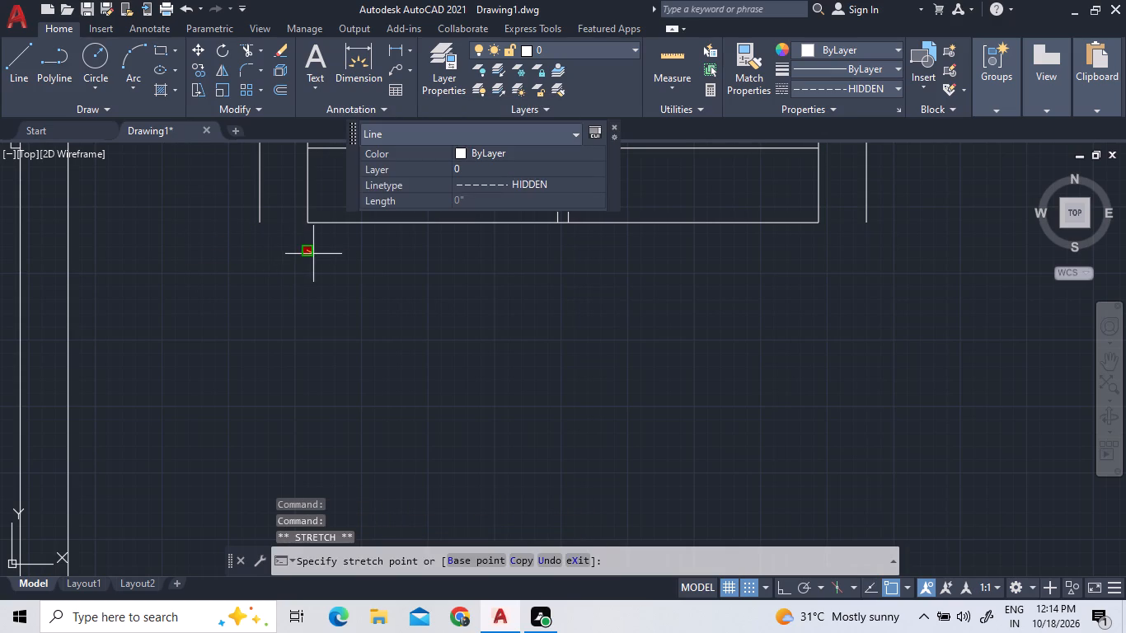
triple_click(313, 254)
double_click(294, 270)
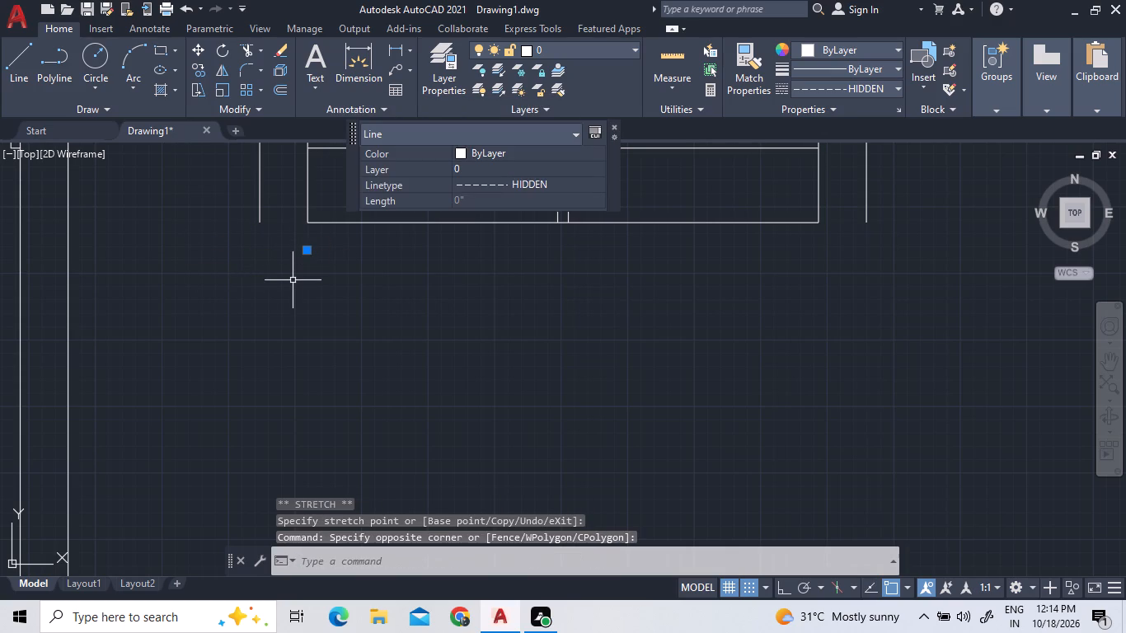
key(Delete)
Draw a line across the bottom end of the staircase's west wall, from its inner face to its outer face.
scroll(315, 301, down, 1)
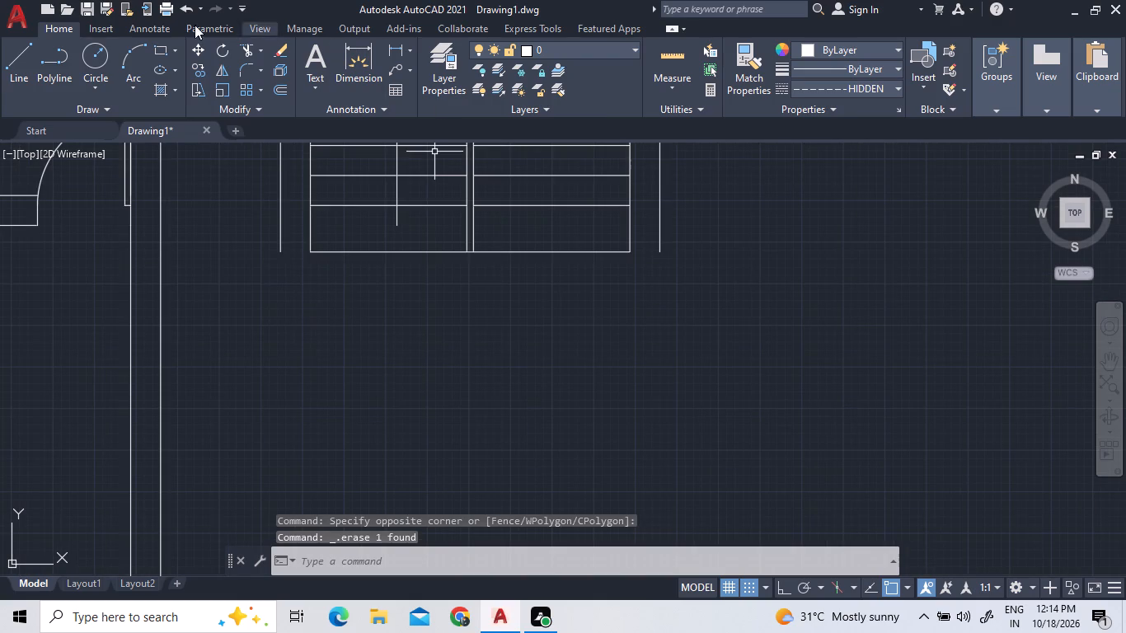
click(5, 72)
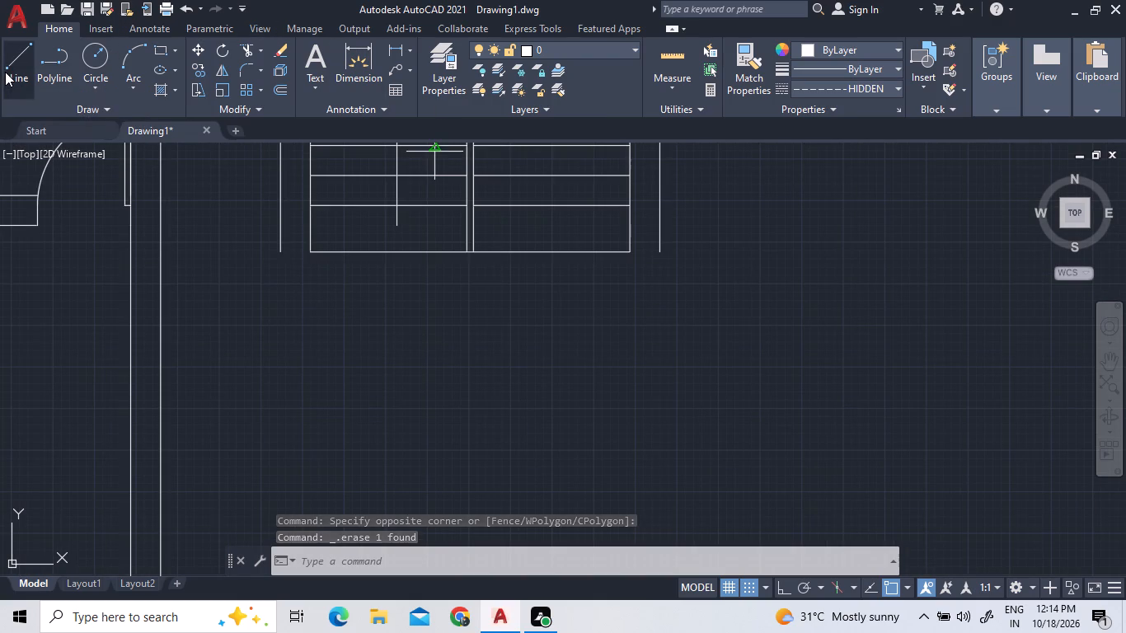
click(19, 49)
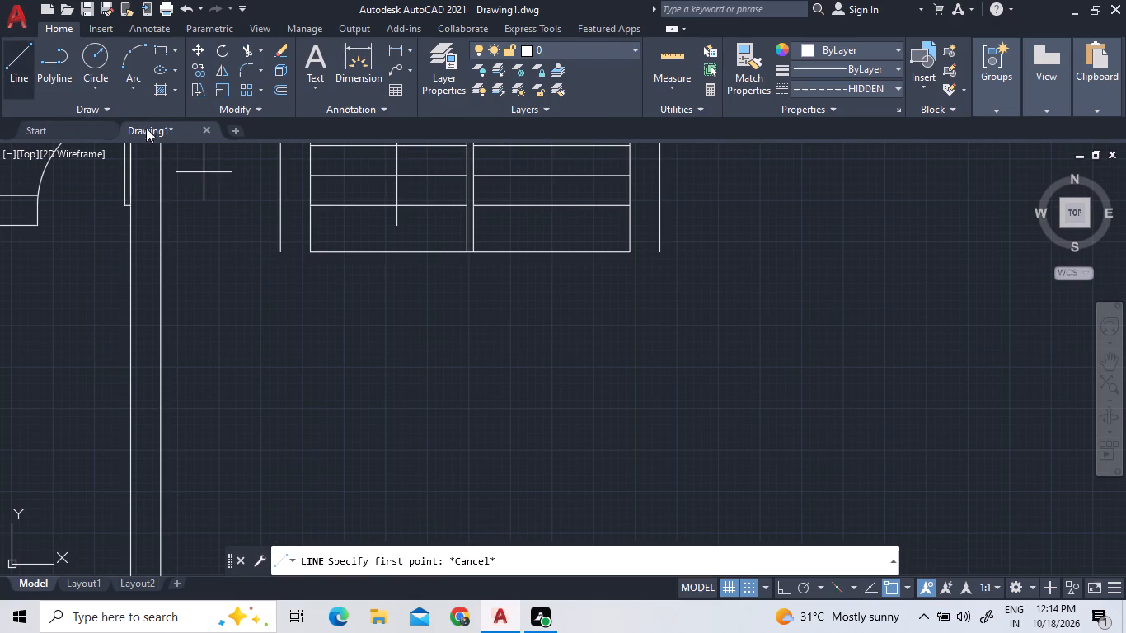
scroll(310, 257, up, 3)
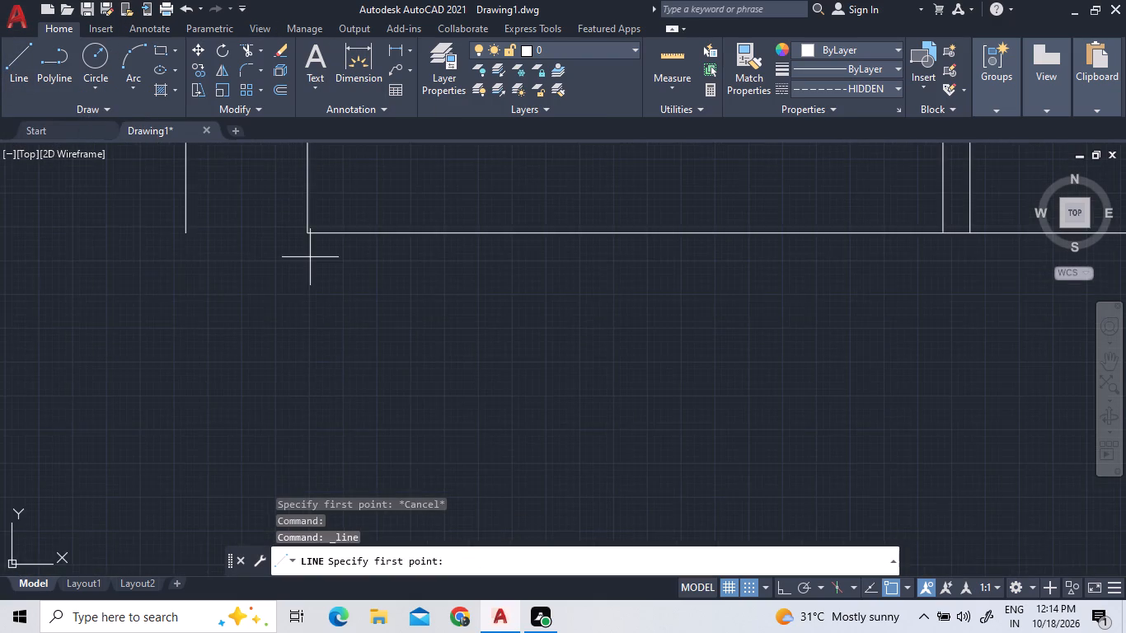
scroll(310, 257, up, 2)
scroll(303, 236, down, 2)
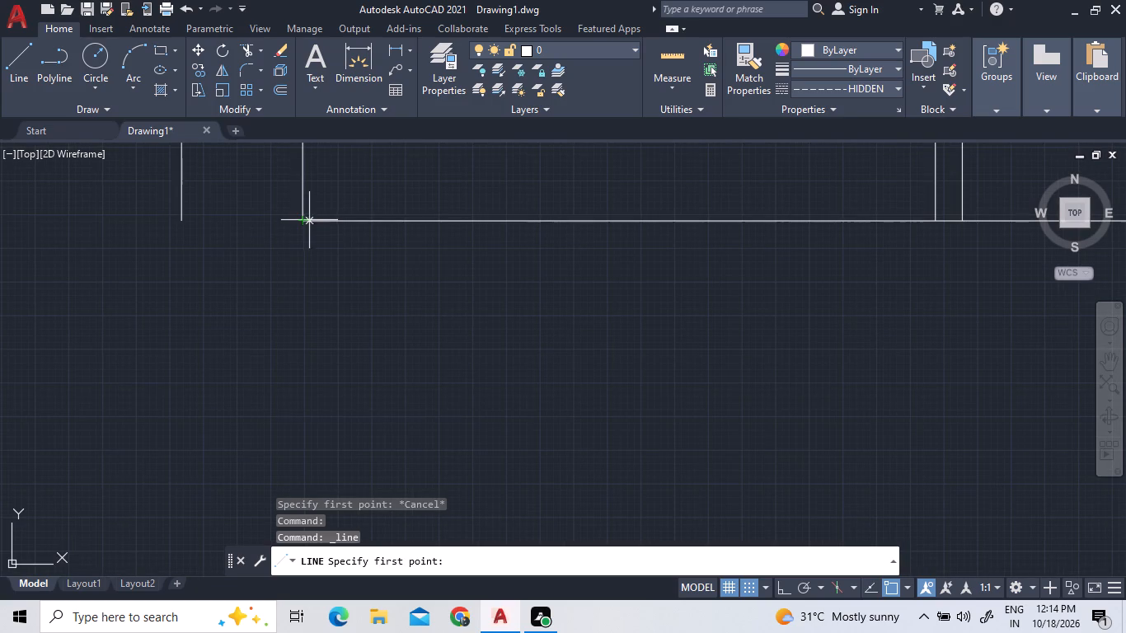
click(301, 221)
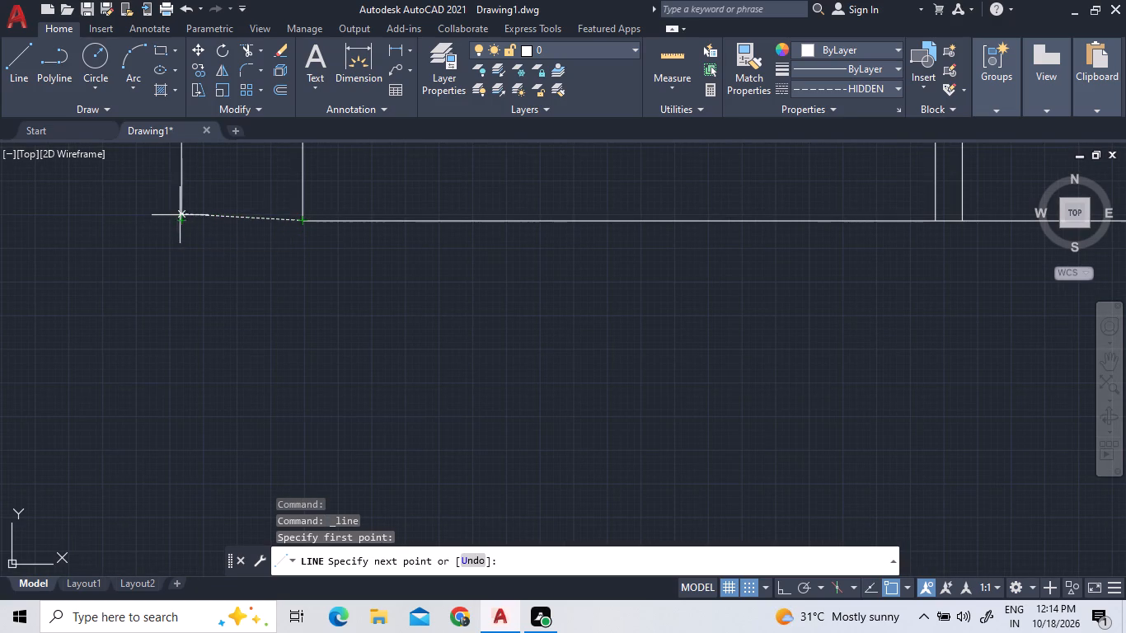
click(180, 220)
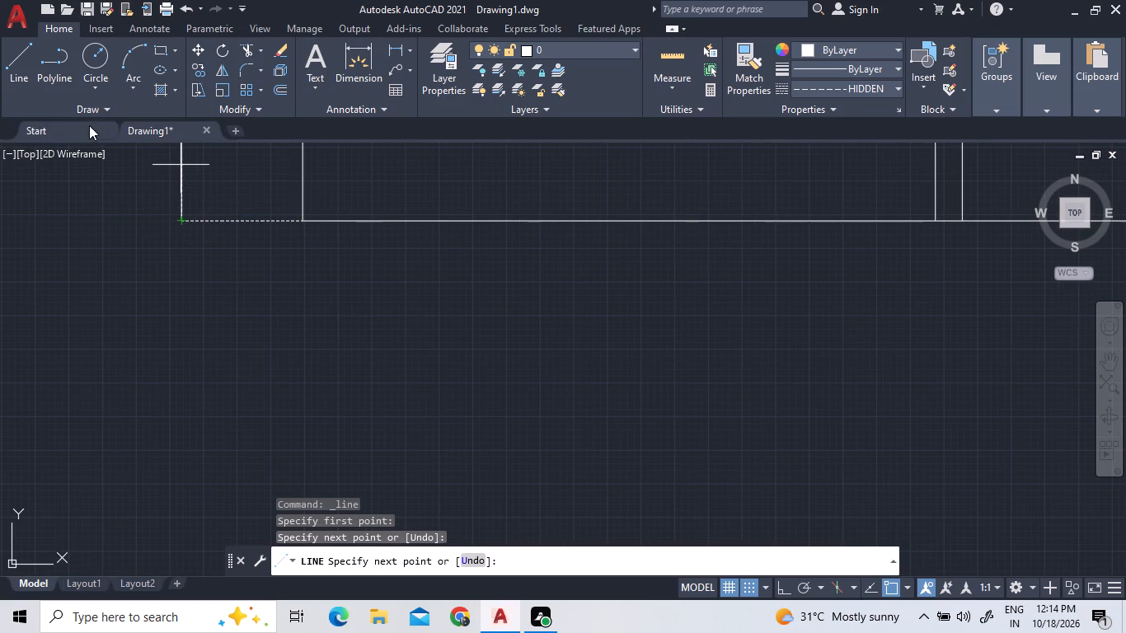
Draw a line across the bottom end of the staircase's east wall, from its outer face to its inner face.
double_click(16, 79)
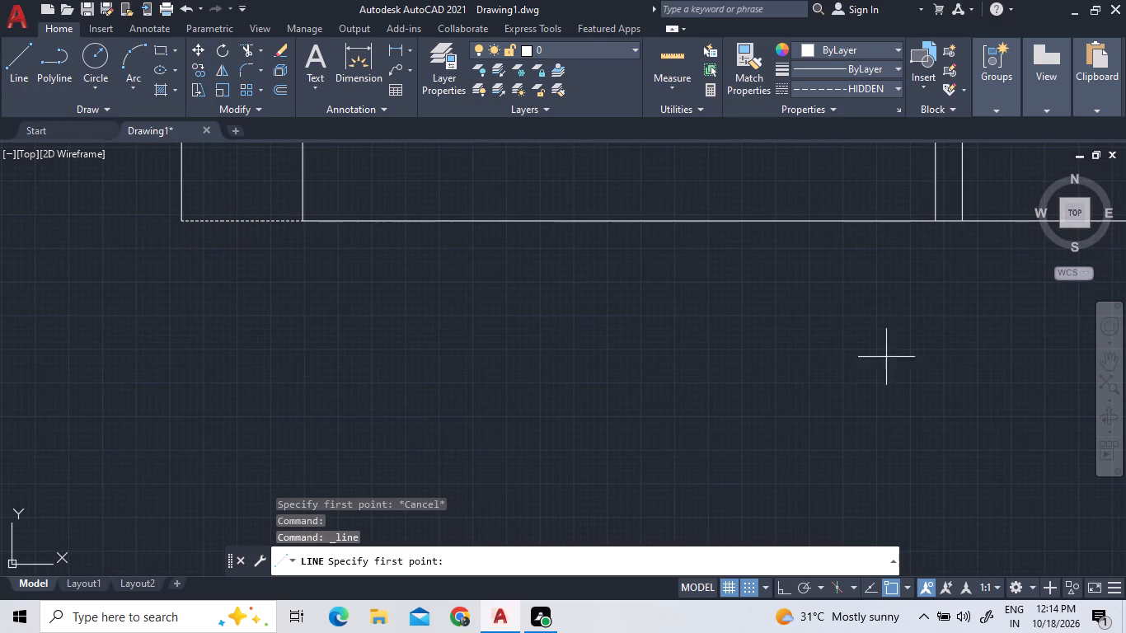
scroll(836, 394, down, 4)
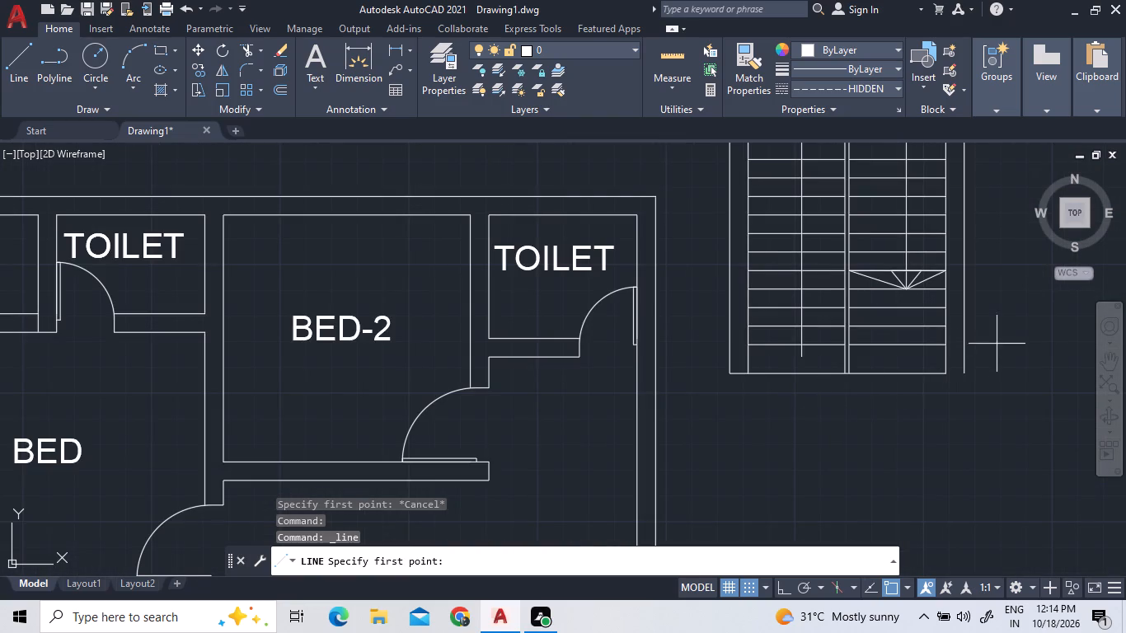
scroll(991, 364, up, 4)
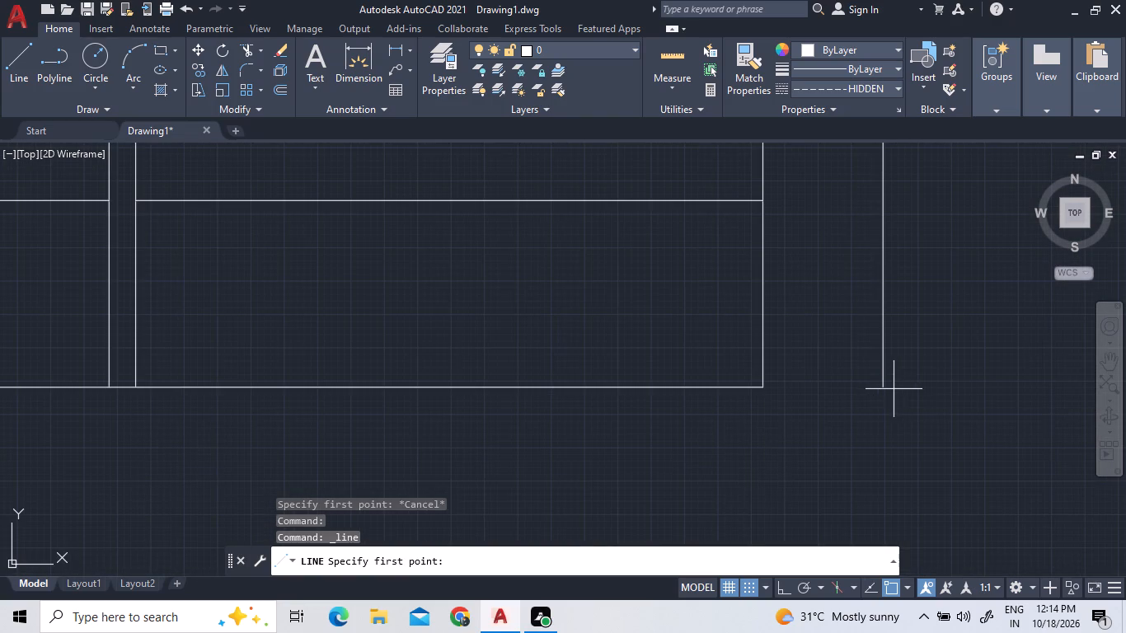
double_click(885, 387)
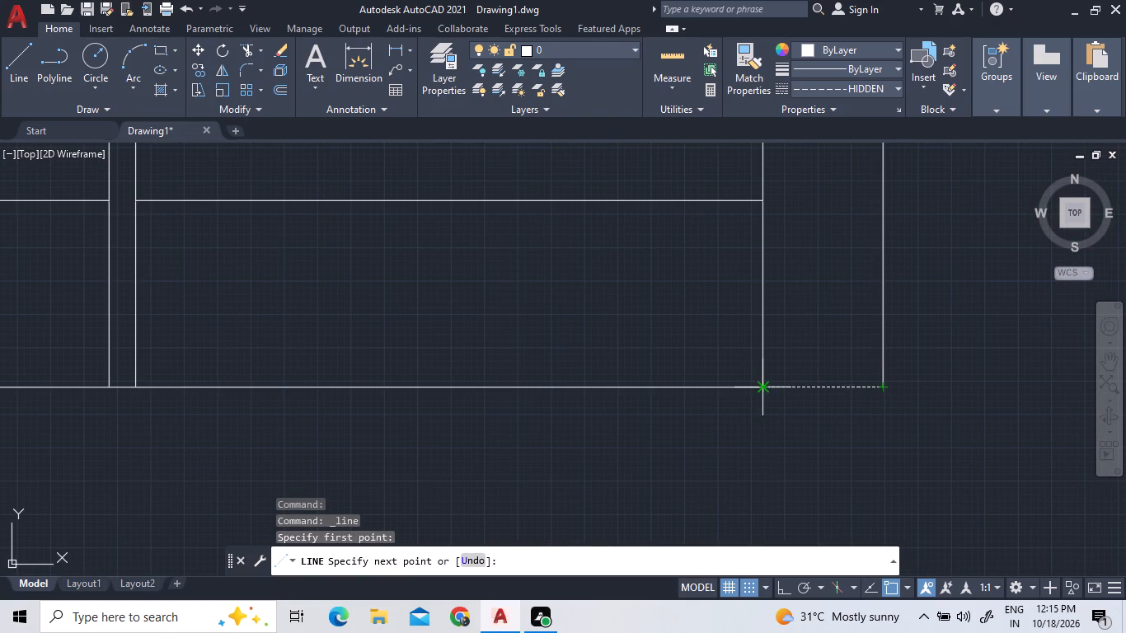
click(762, 386)
key(Escape)
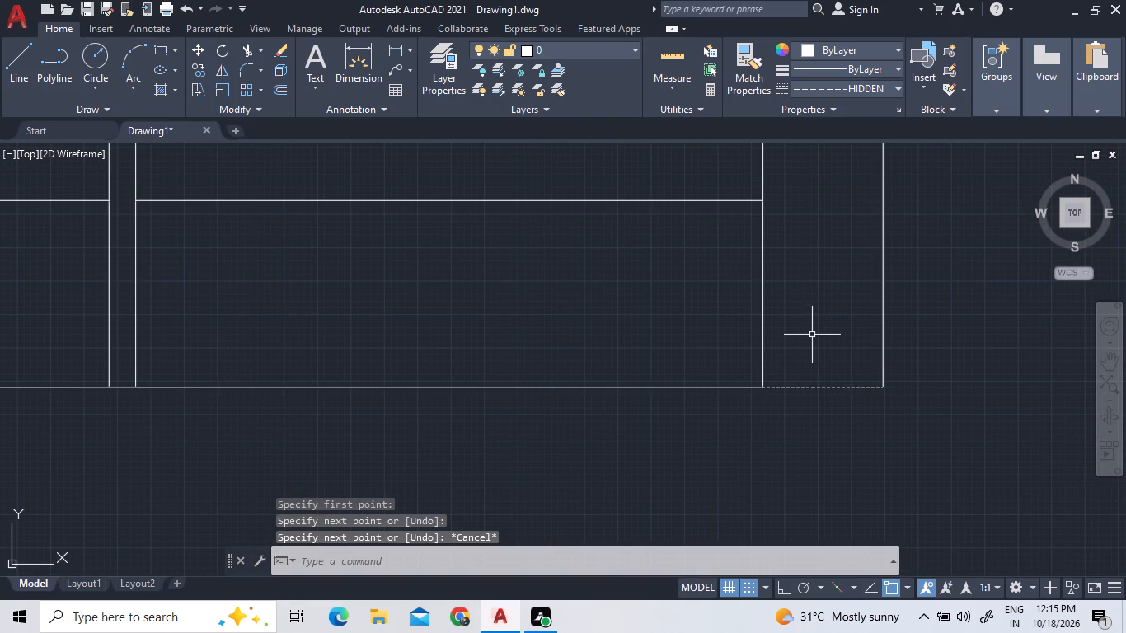
With the dashed end lines of the staircase's west and east walls selected, make ByLayer the current linetype in the Linetype Manager.
scroll(812, 337, down, 2)
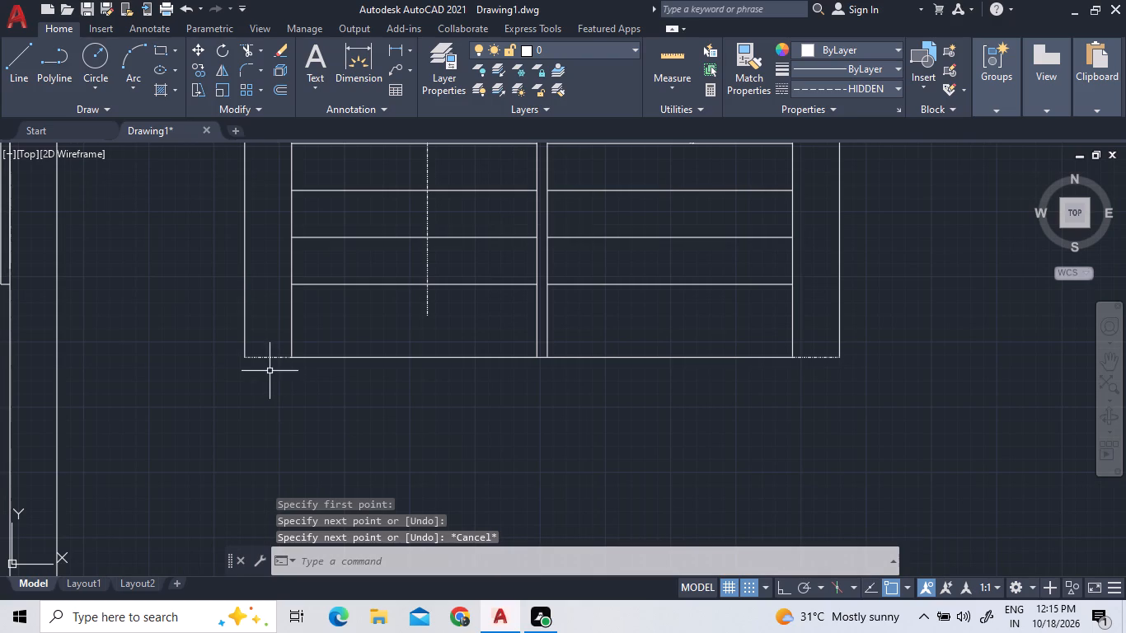
click(269, 353)
double_click(253, 380)
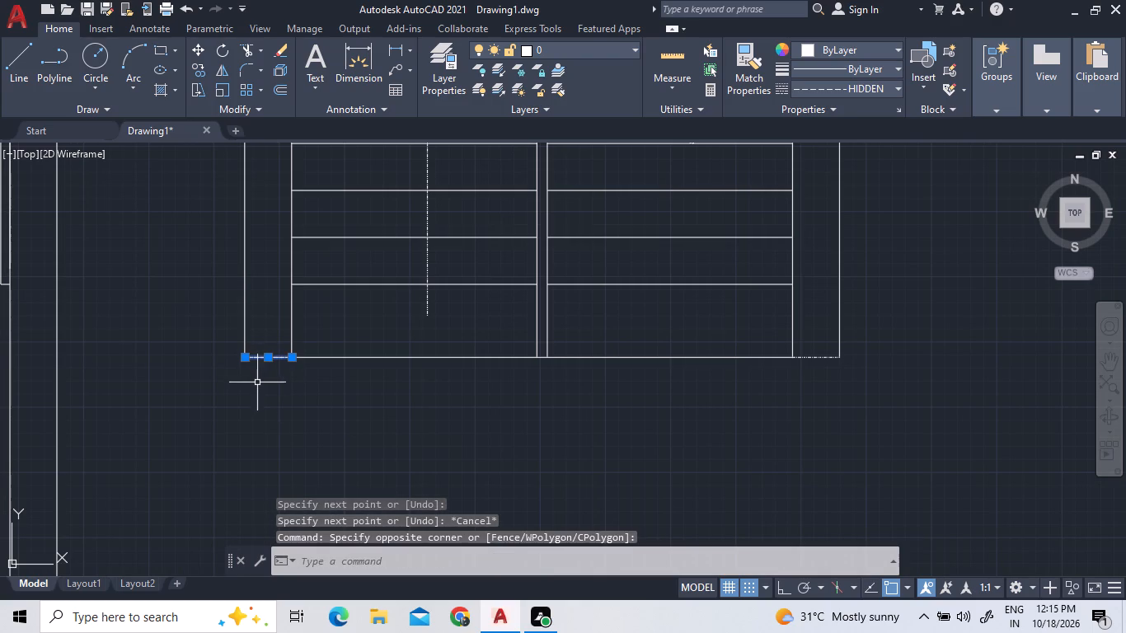
click(823, 351)
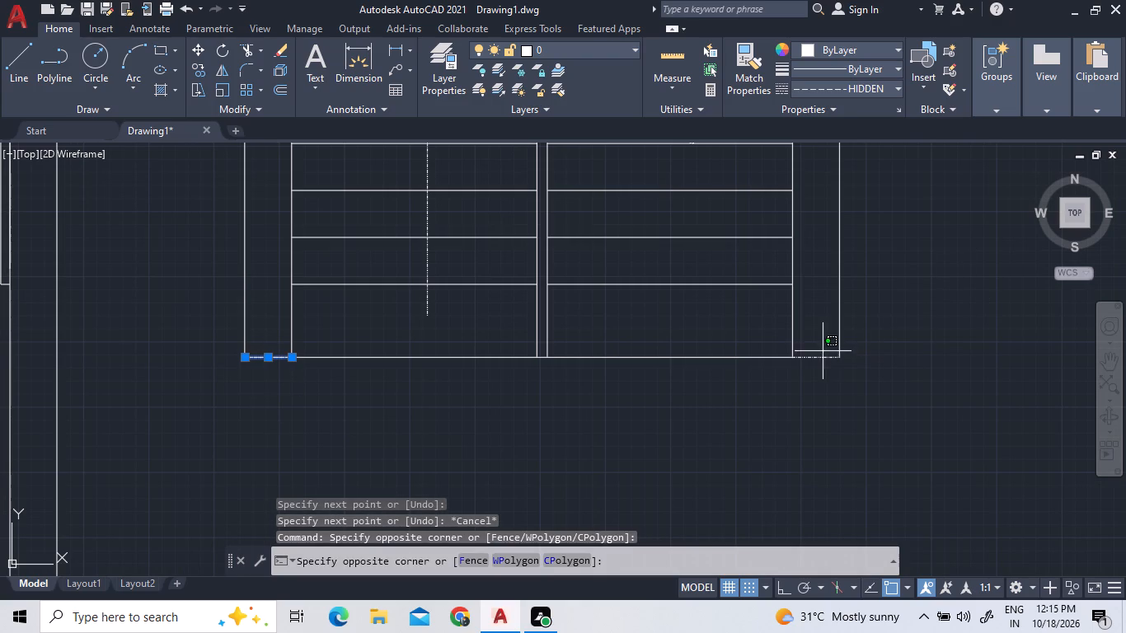
double_click(817, 397)
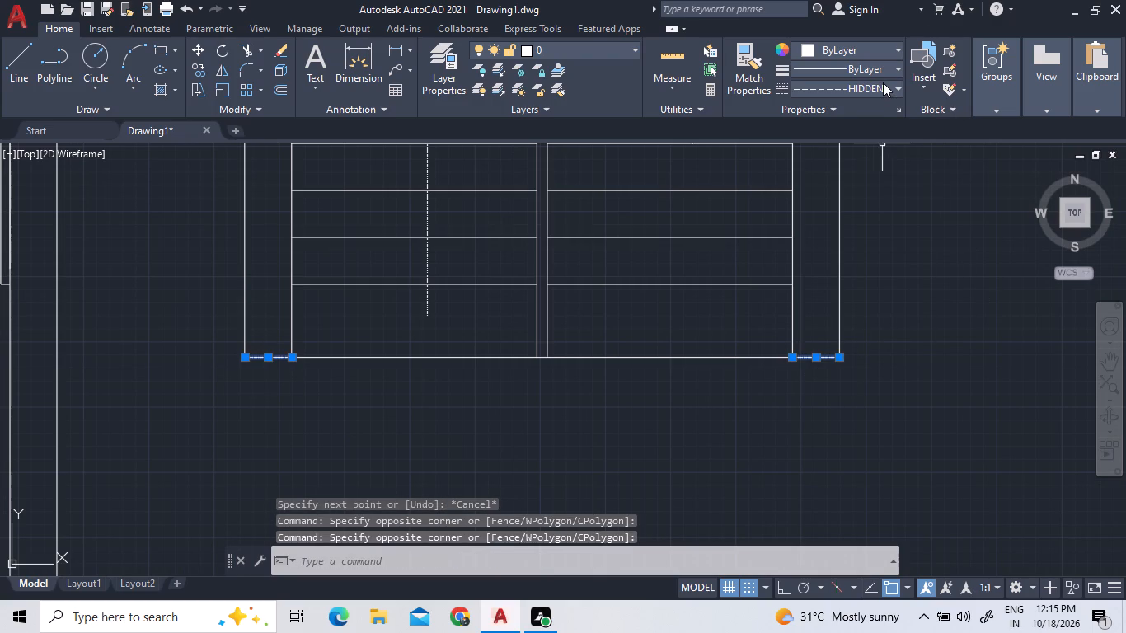
click(883, 82)
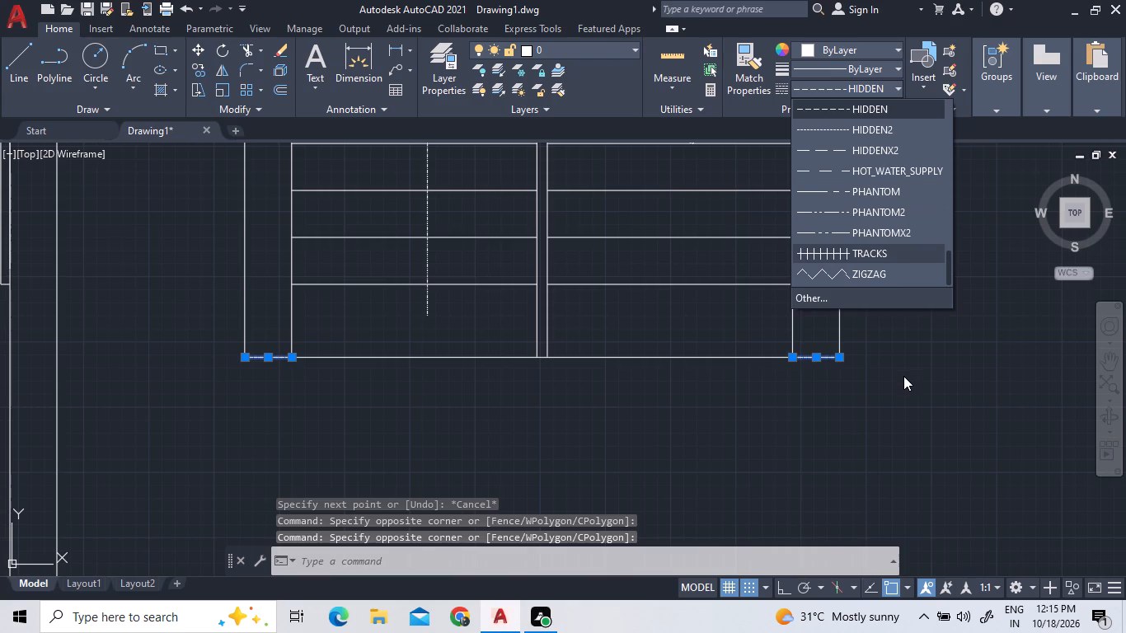
click(883, 302)
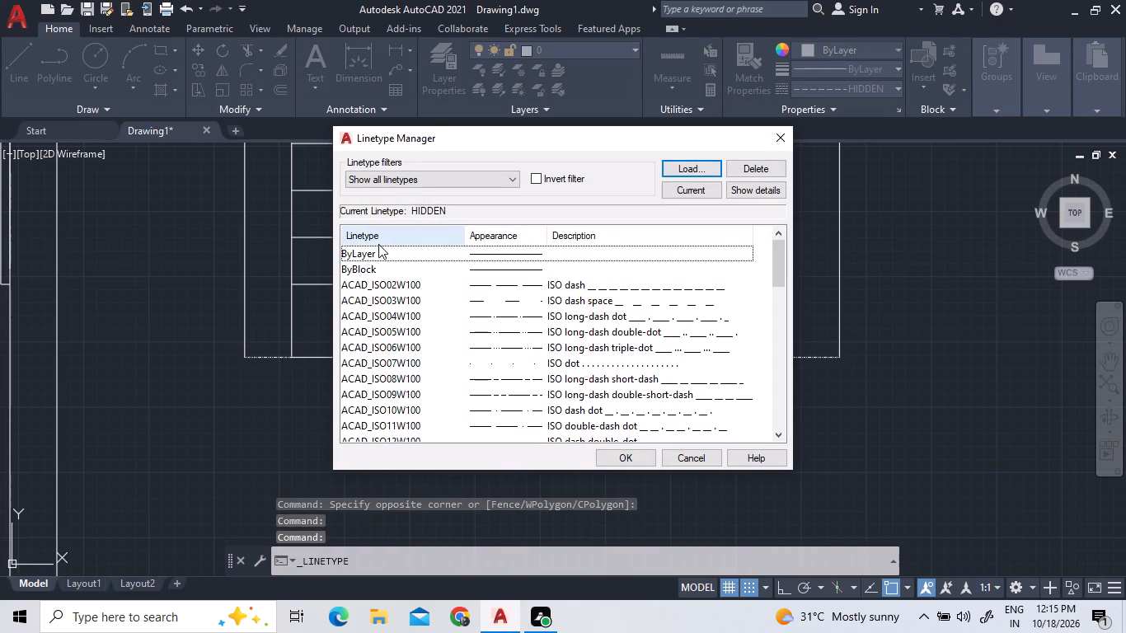
double_click(381, 249)
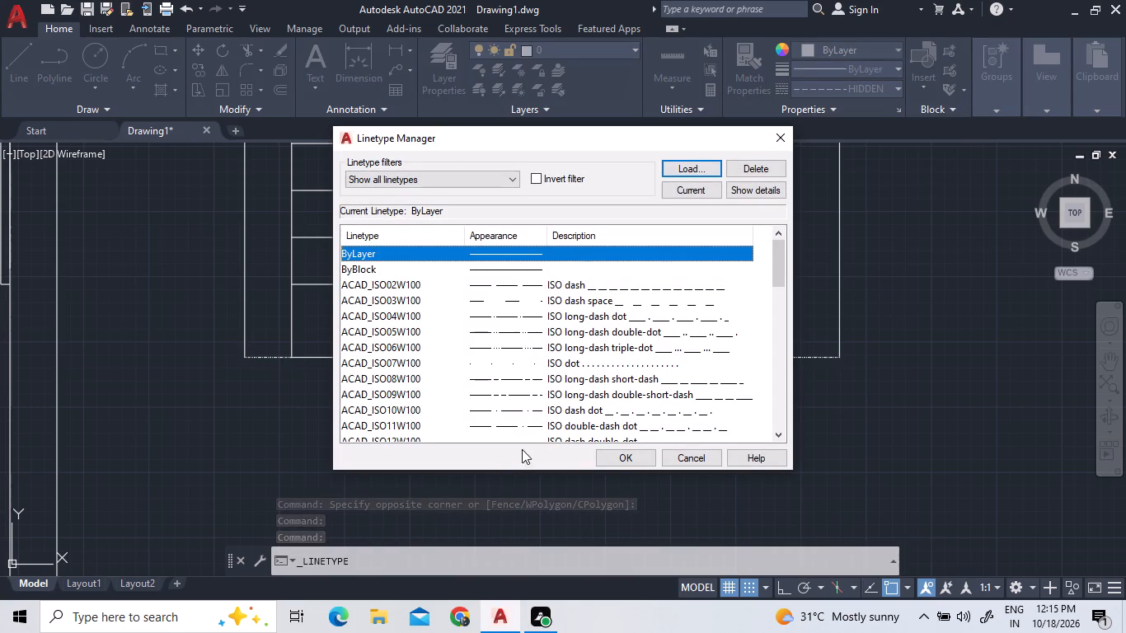
click(614, 455)
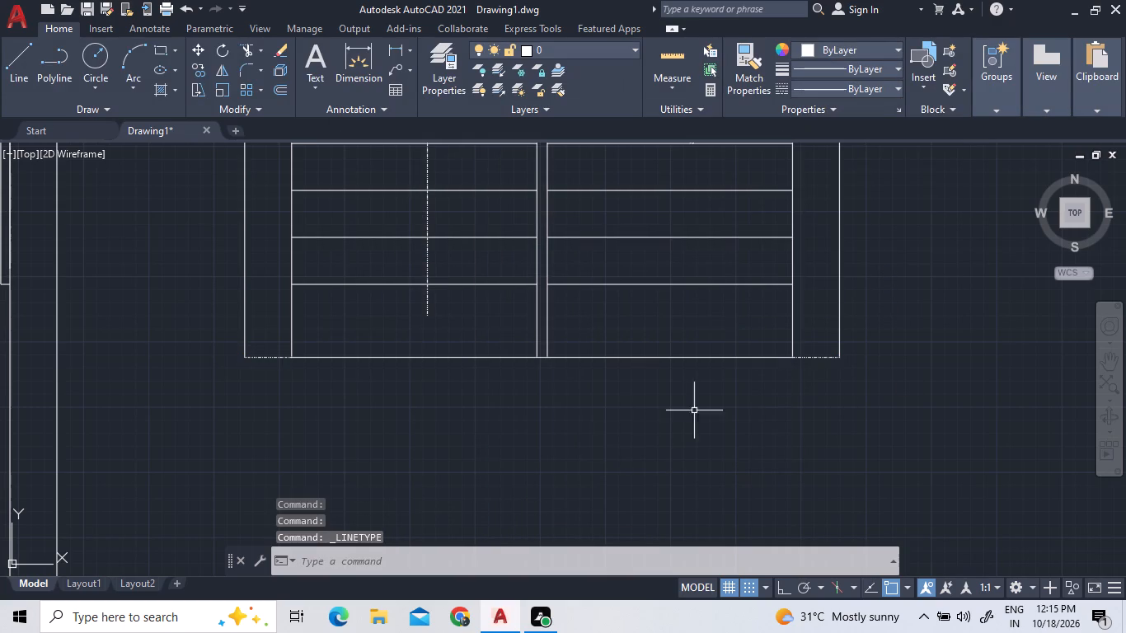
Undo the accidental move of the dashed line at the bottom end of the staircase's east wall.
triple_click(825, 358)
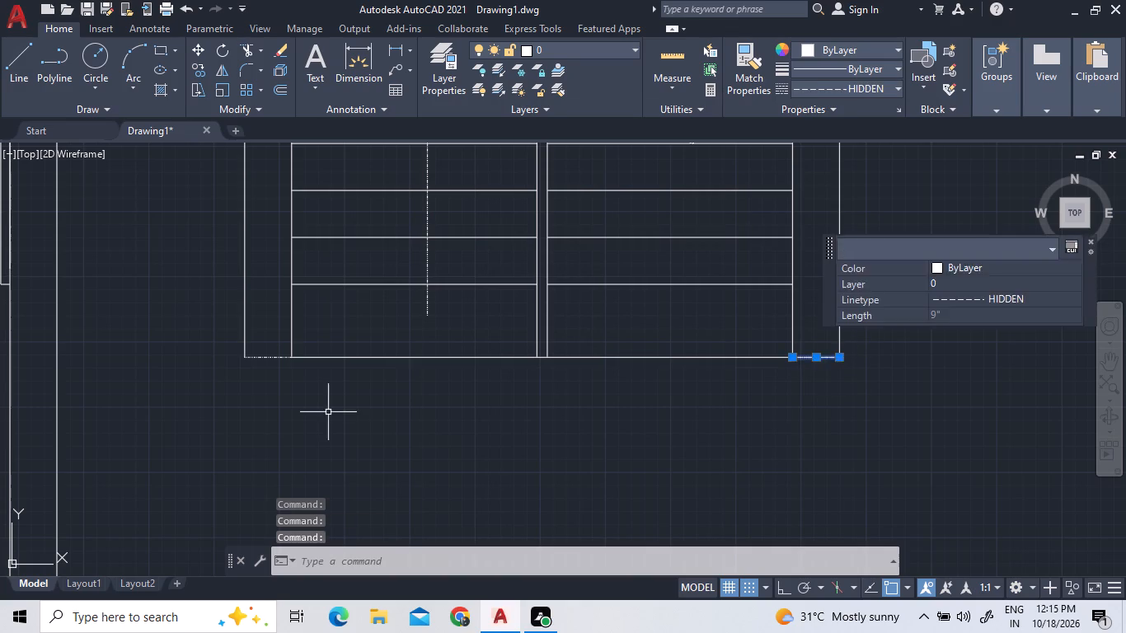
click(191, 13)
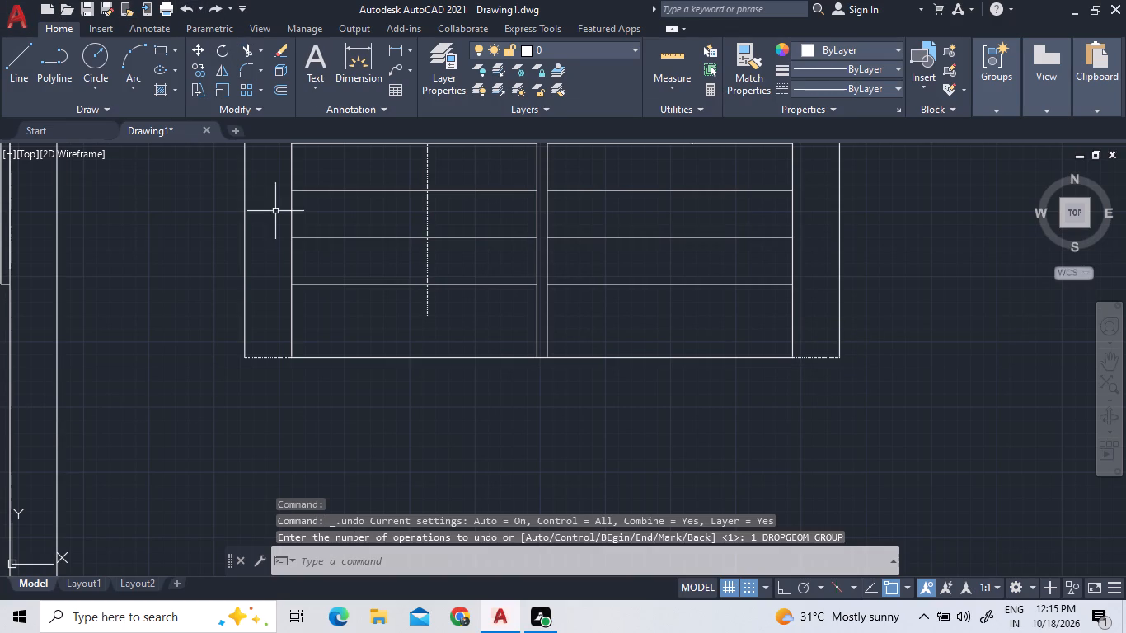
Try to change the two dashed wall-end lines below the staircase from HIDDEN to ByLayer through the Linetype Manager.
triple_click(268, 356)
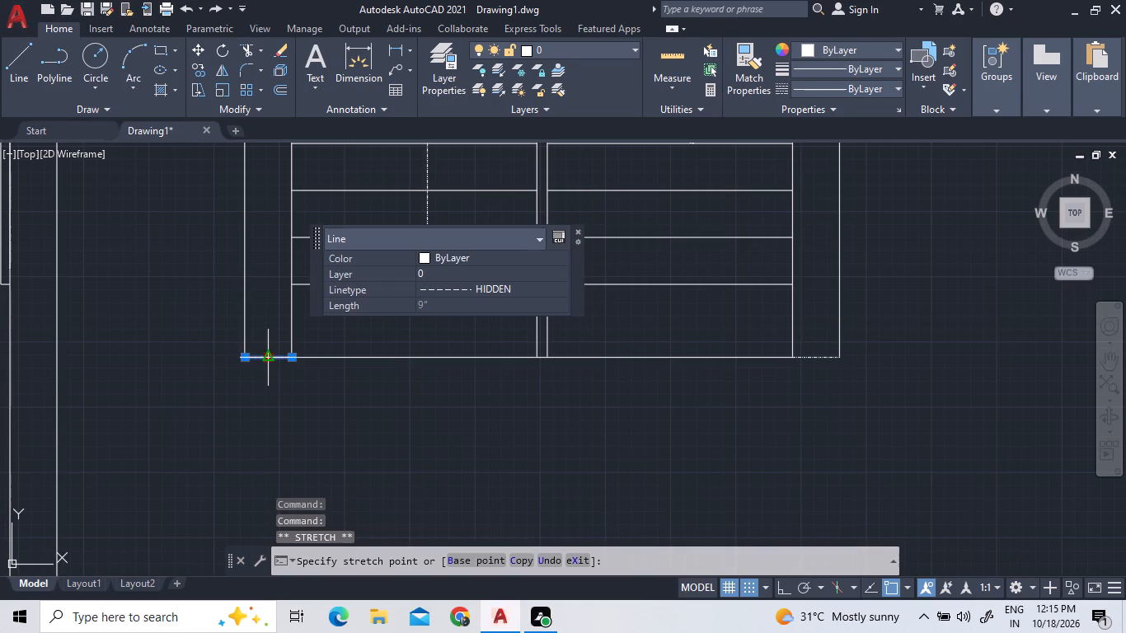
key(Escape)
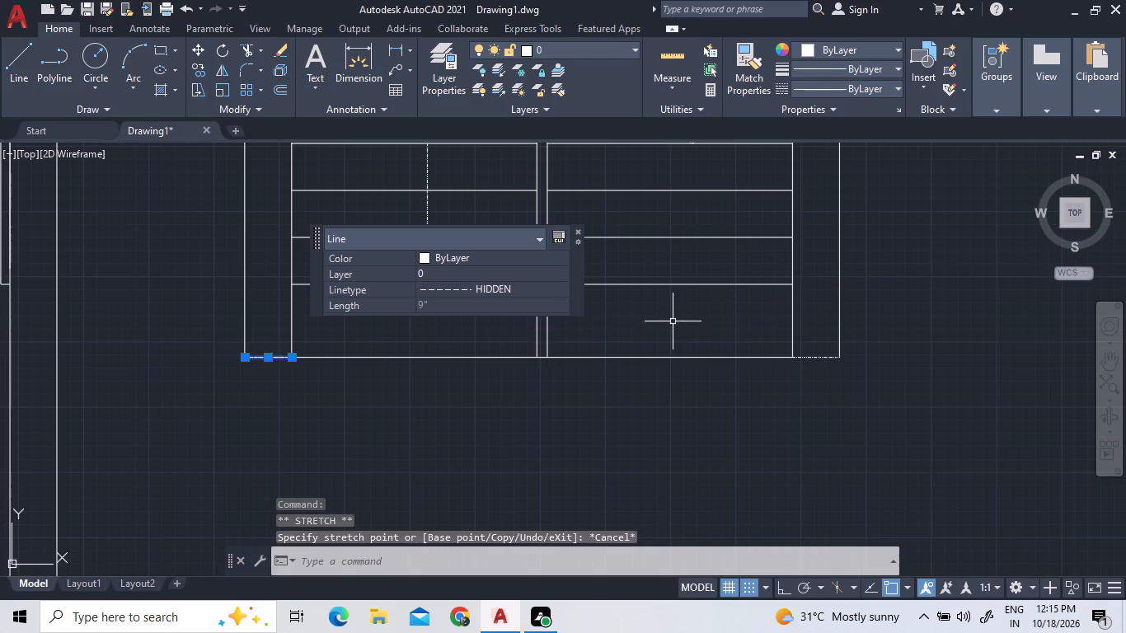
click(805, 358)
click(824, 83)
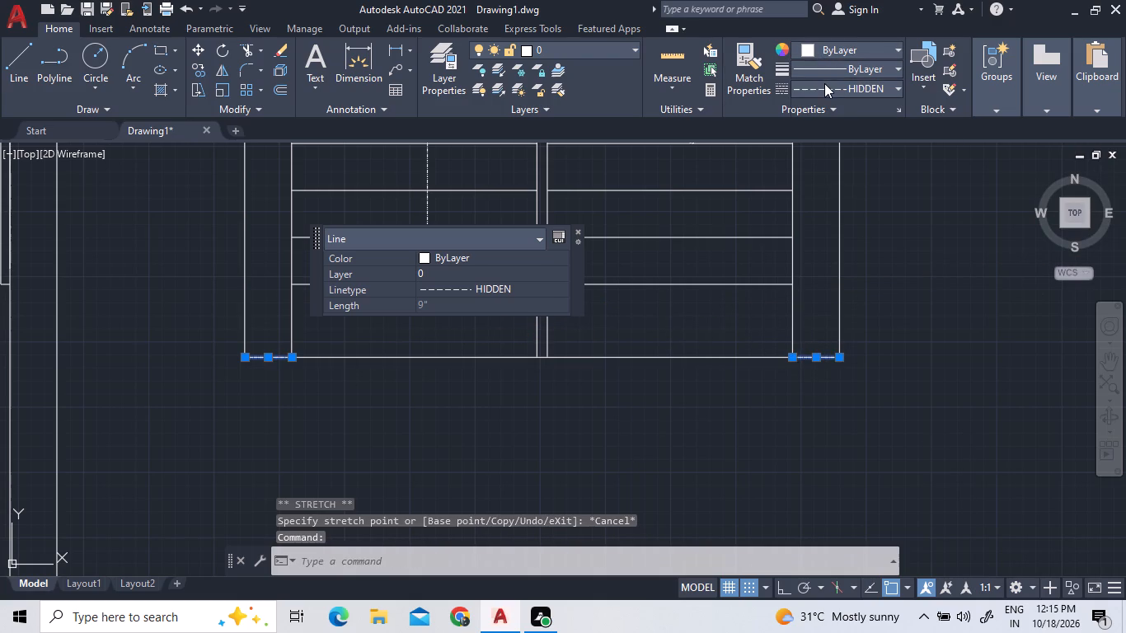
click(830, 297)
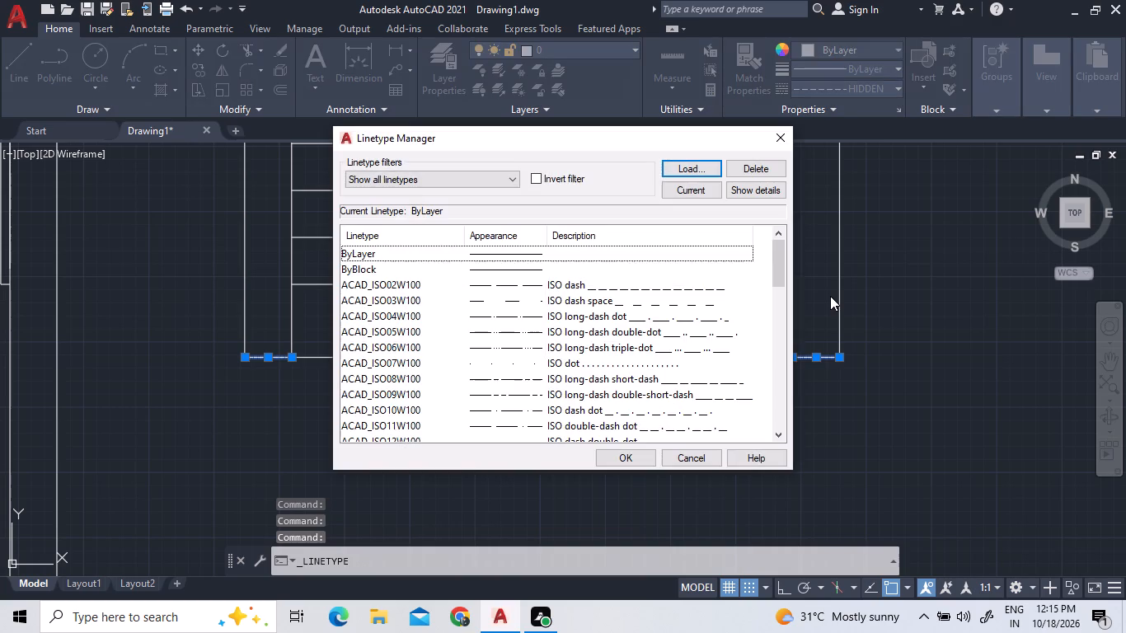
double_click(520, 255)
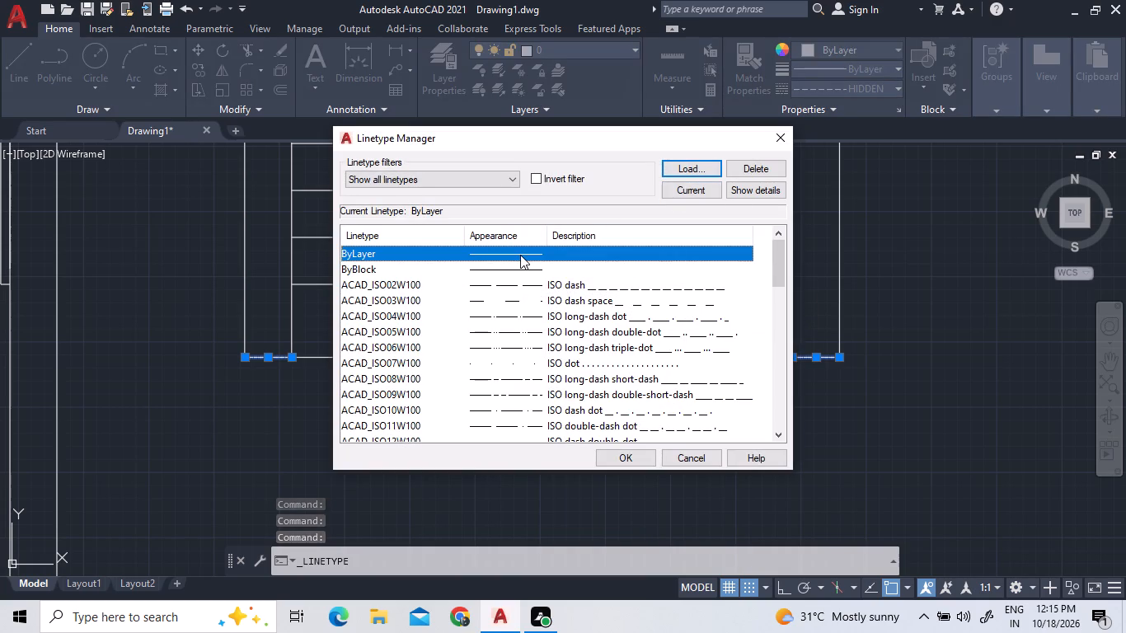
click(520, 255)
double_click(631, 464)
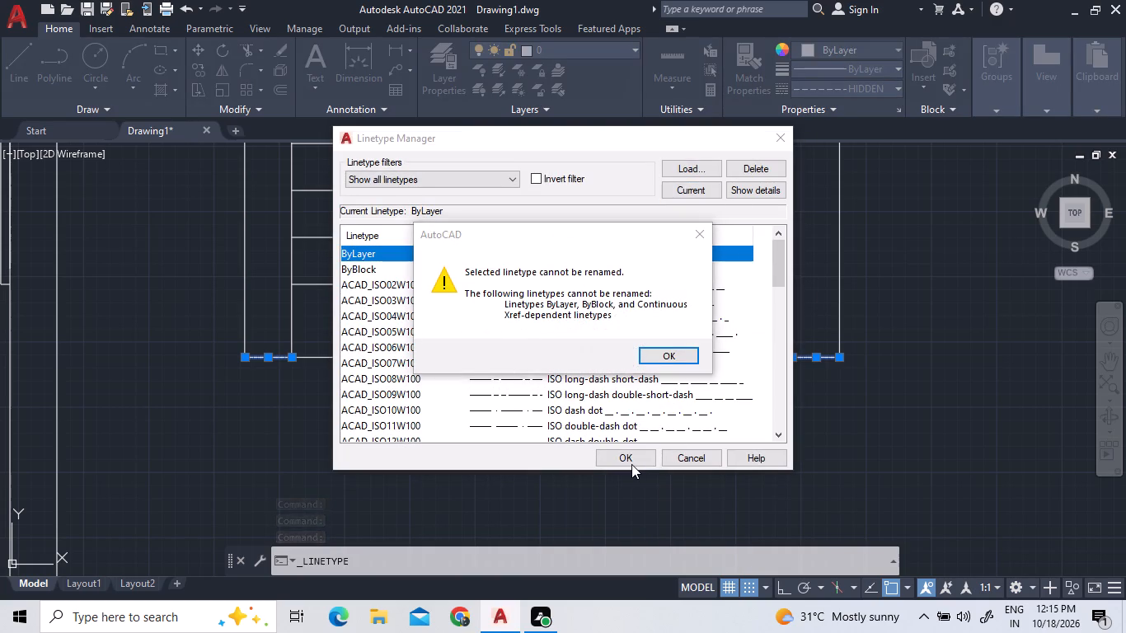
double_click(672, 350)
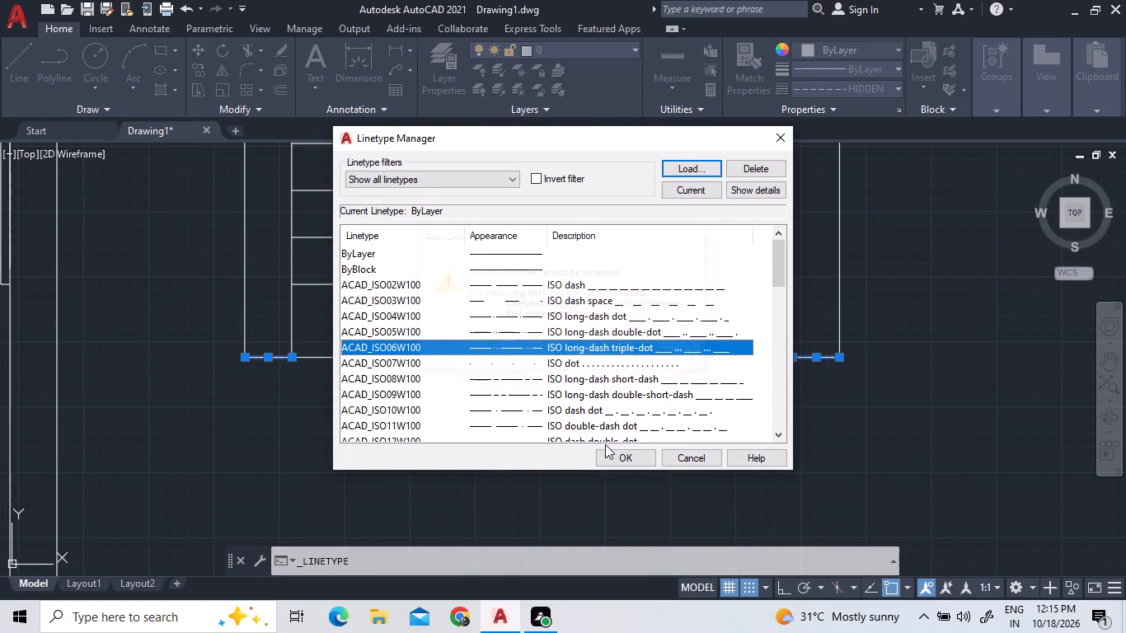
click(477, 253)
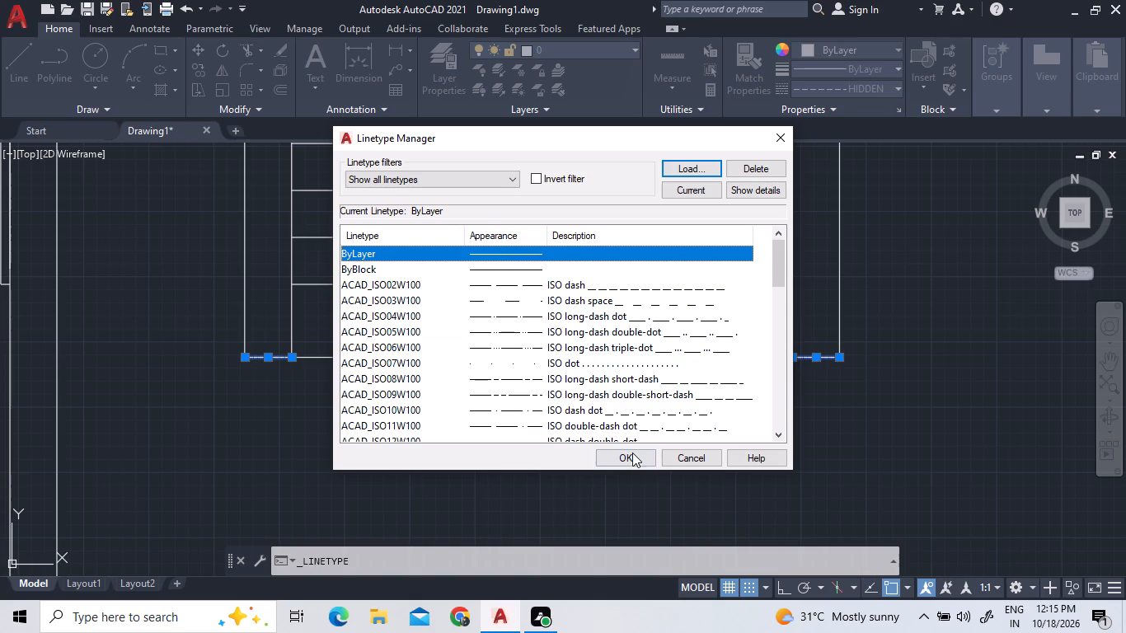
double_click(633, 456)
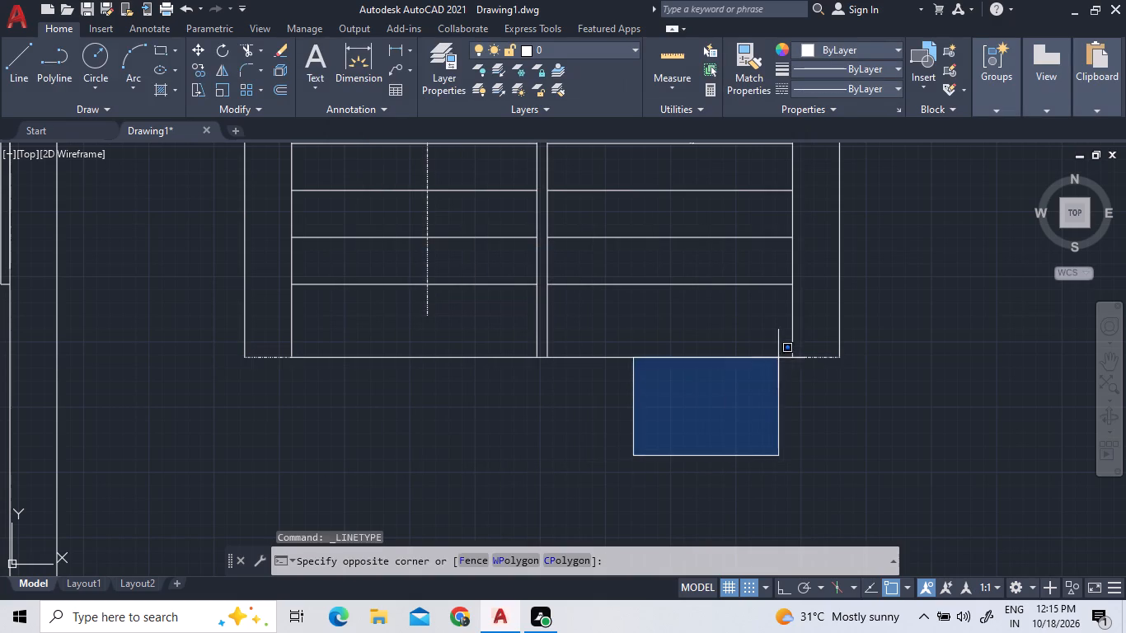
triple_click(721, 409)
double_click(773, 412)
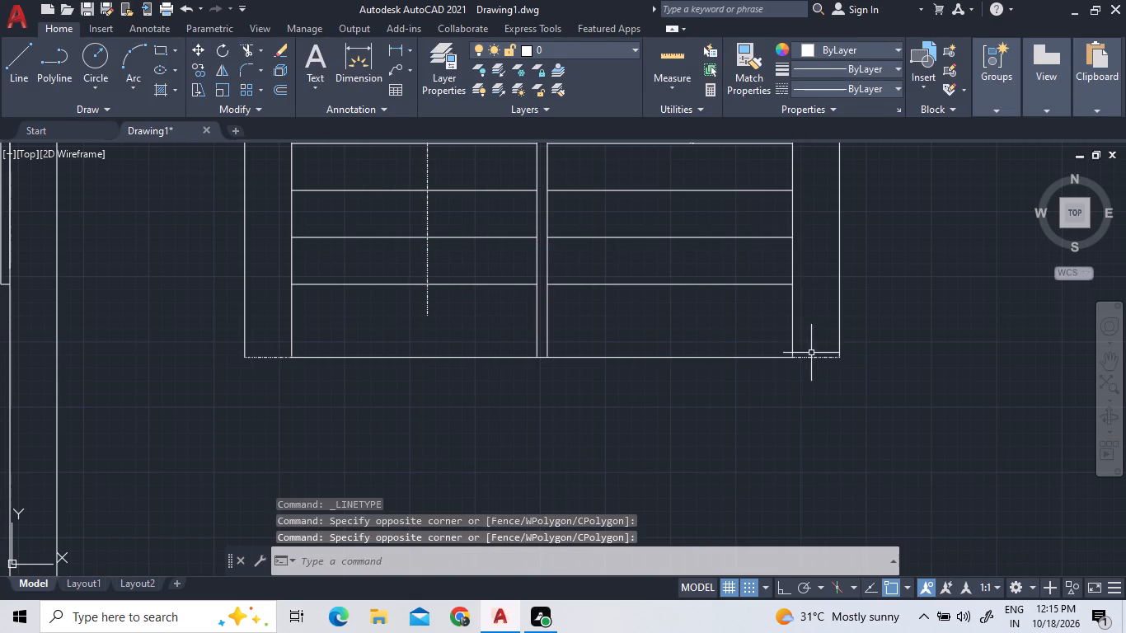
Delete the dashed lines closing the bottom ends of the staircase's west and east walls.
click(817, 359)
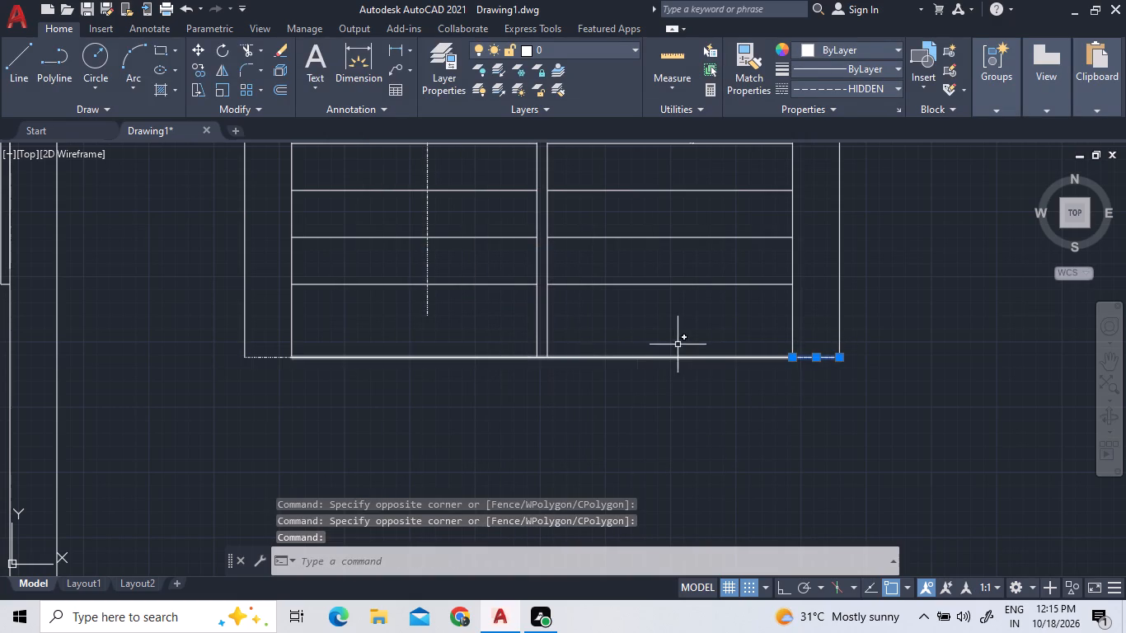
double_click(269, 358)
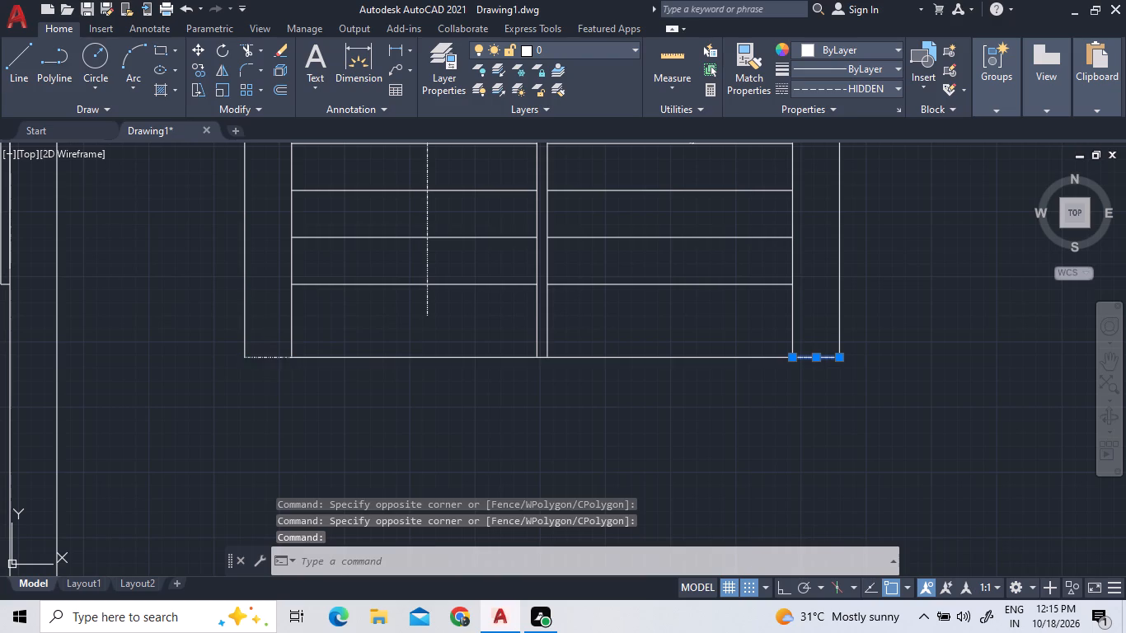
key(Delete)
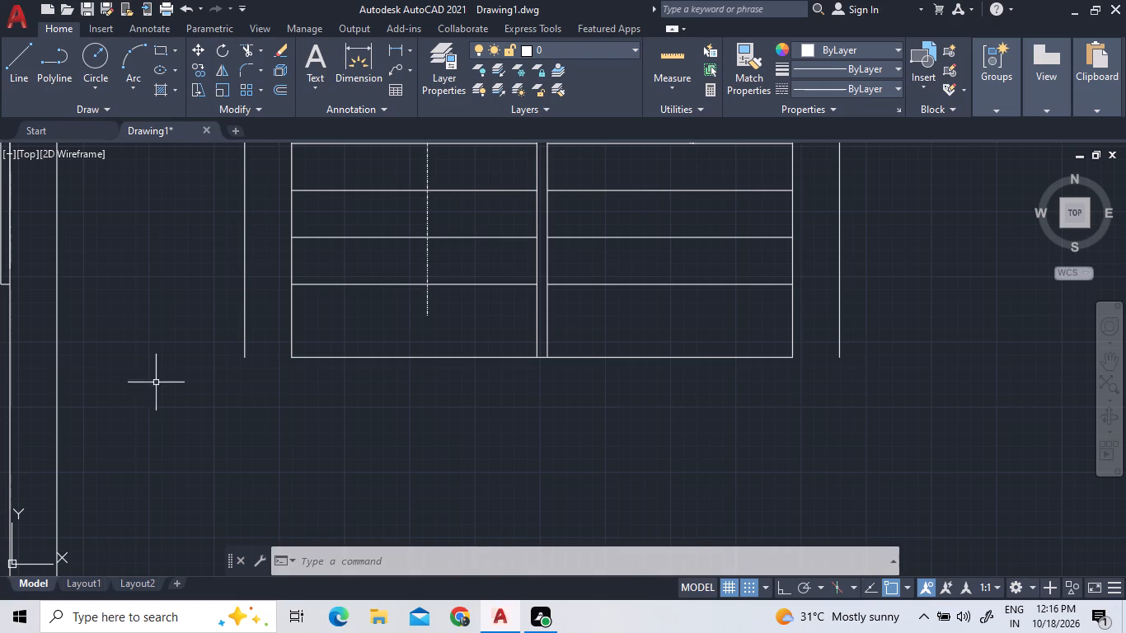
Draw a ByLayer line across the bottom end of the staircase's west wall, from its outer face to its inner face.
scroll(805, 352, down, 2)
scroll(1061, 401, up, 2)
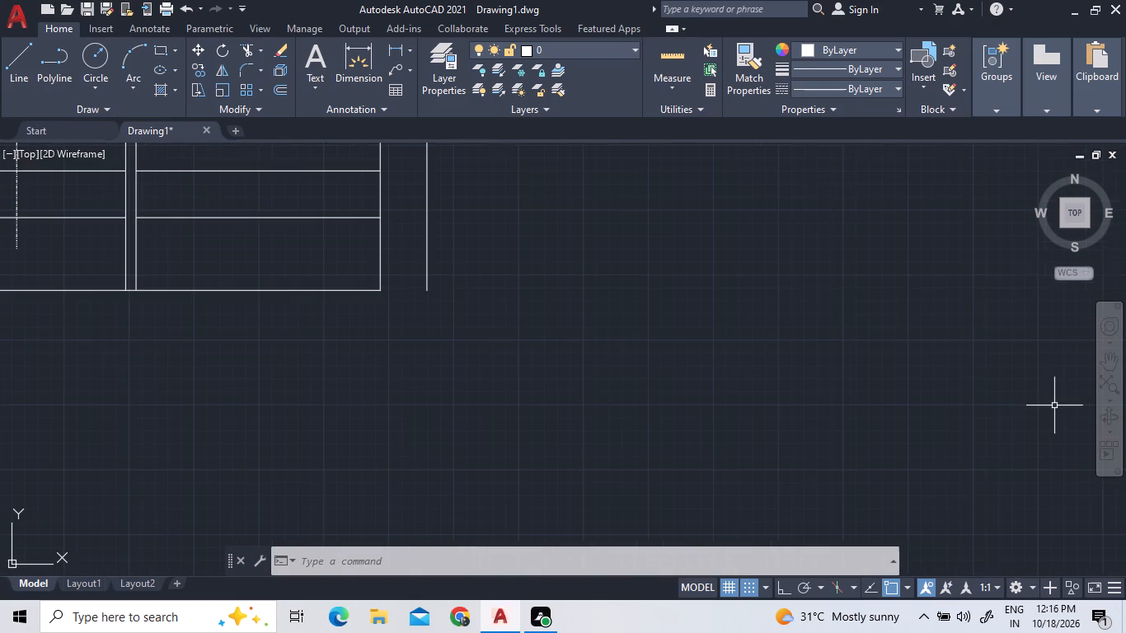
scroll(378, 562, down, 1)
scroll(235, 392, down, 2)
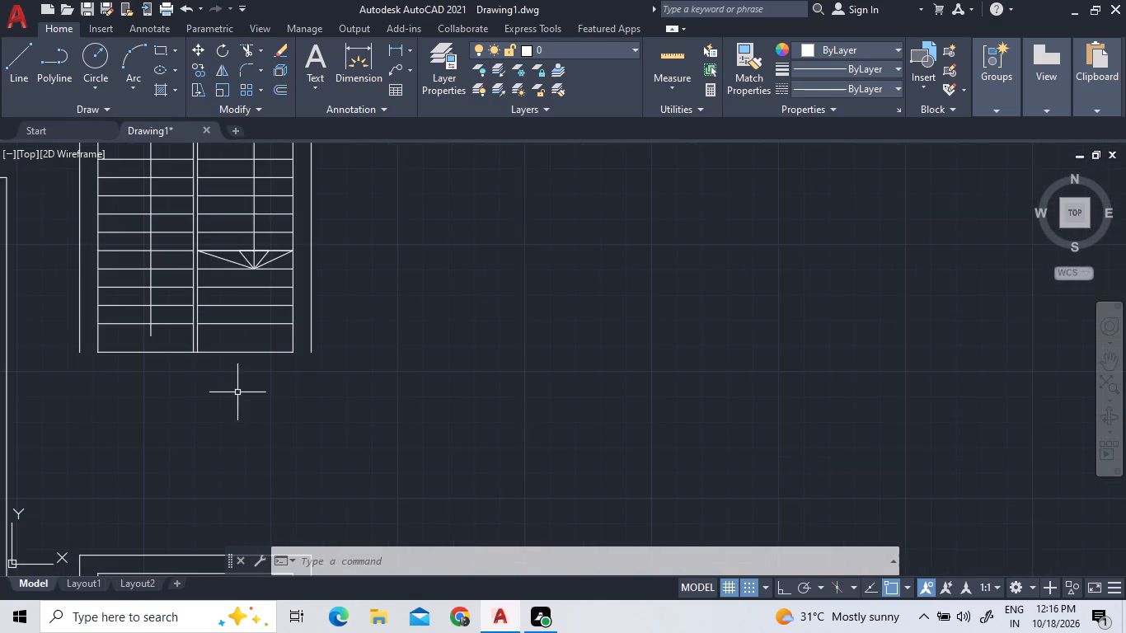
scroll(13, 354, up, 1)
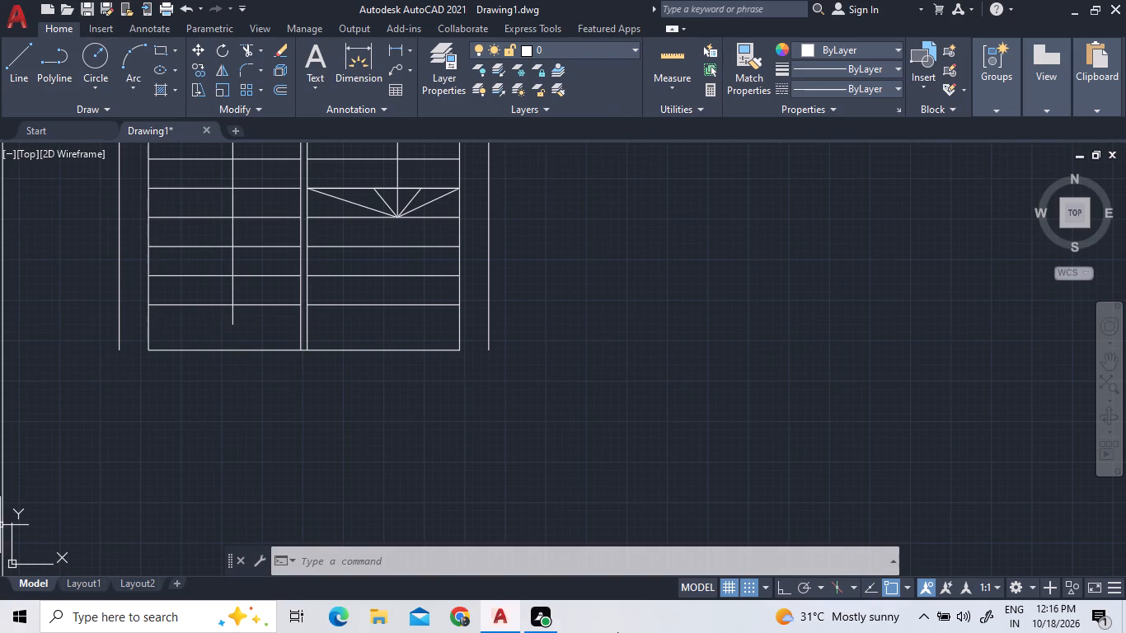
click(7, 69)
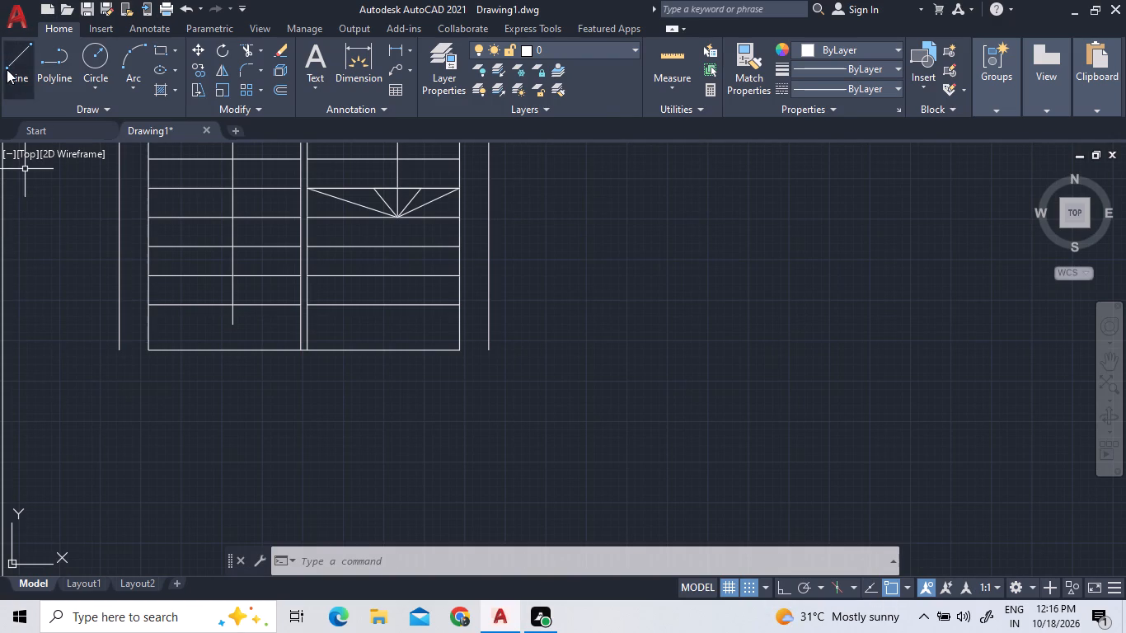
click(116, 349)
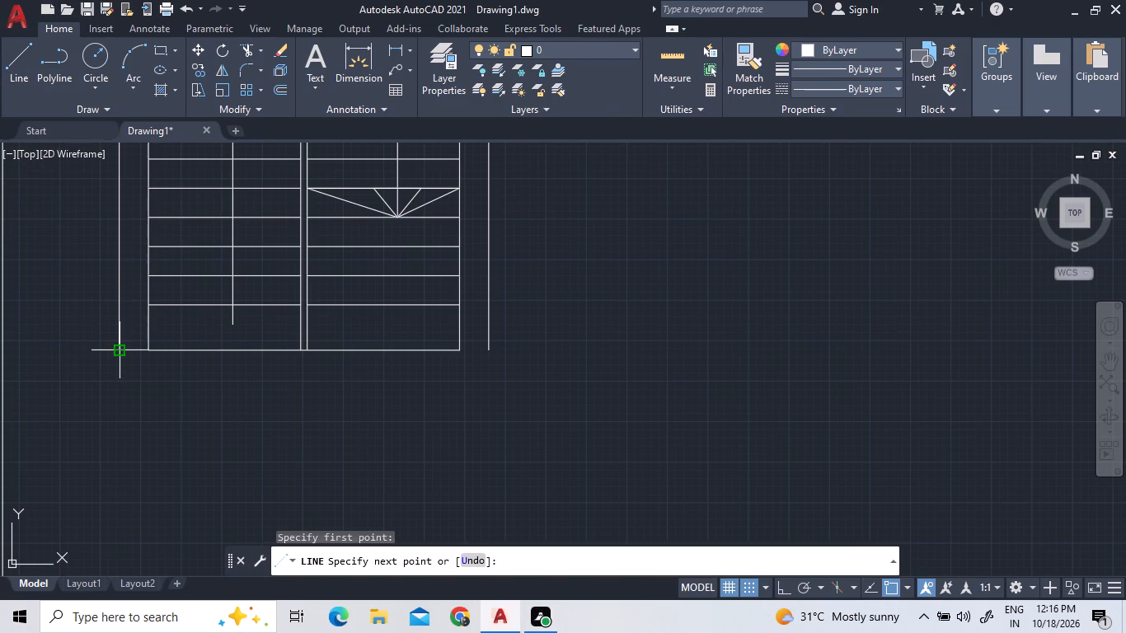
scroll(147, 354, up, 4)
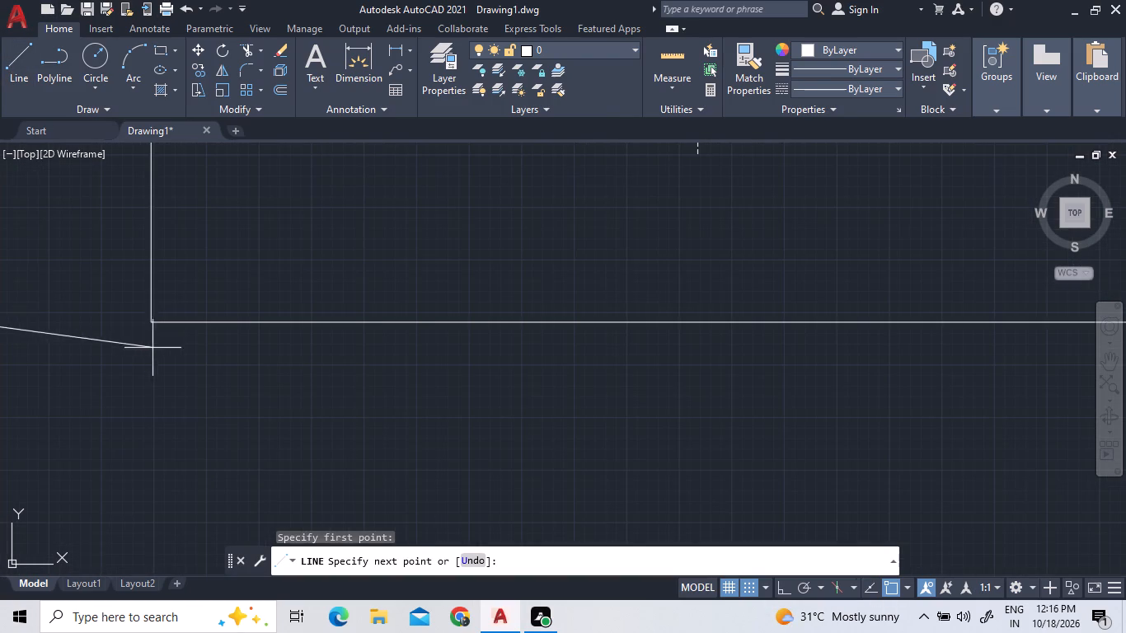
click(150, 318)
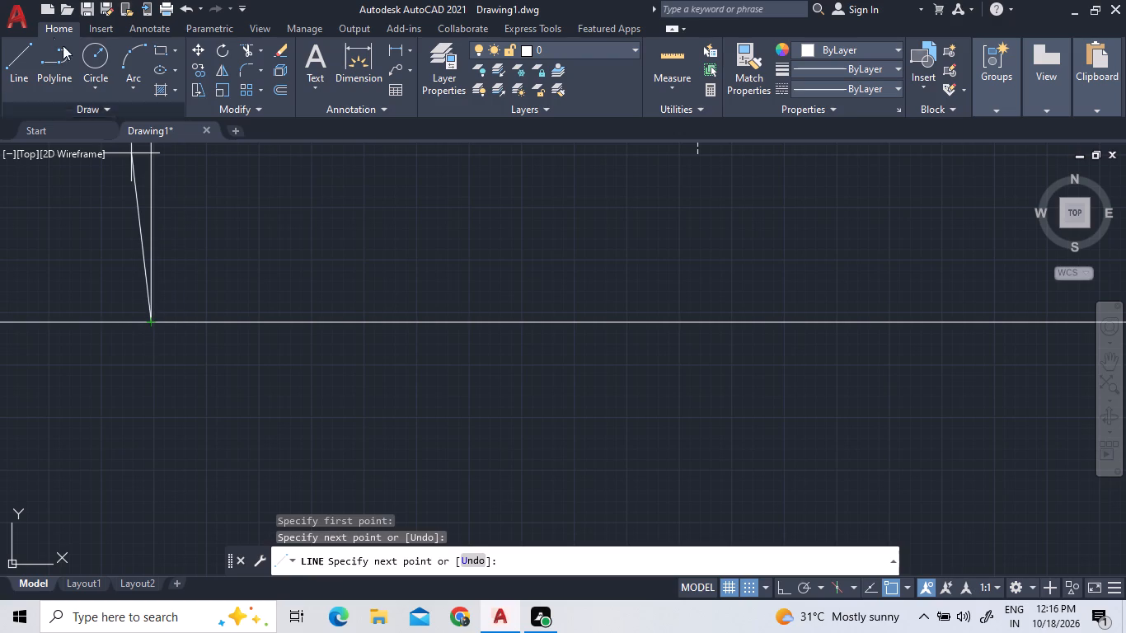
Draw a ByLayer line across the bottom end of the staircase's east wall, from its inner face to its outer face.
click(9, 64)
scroll(391, 302, down, 2)
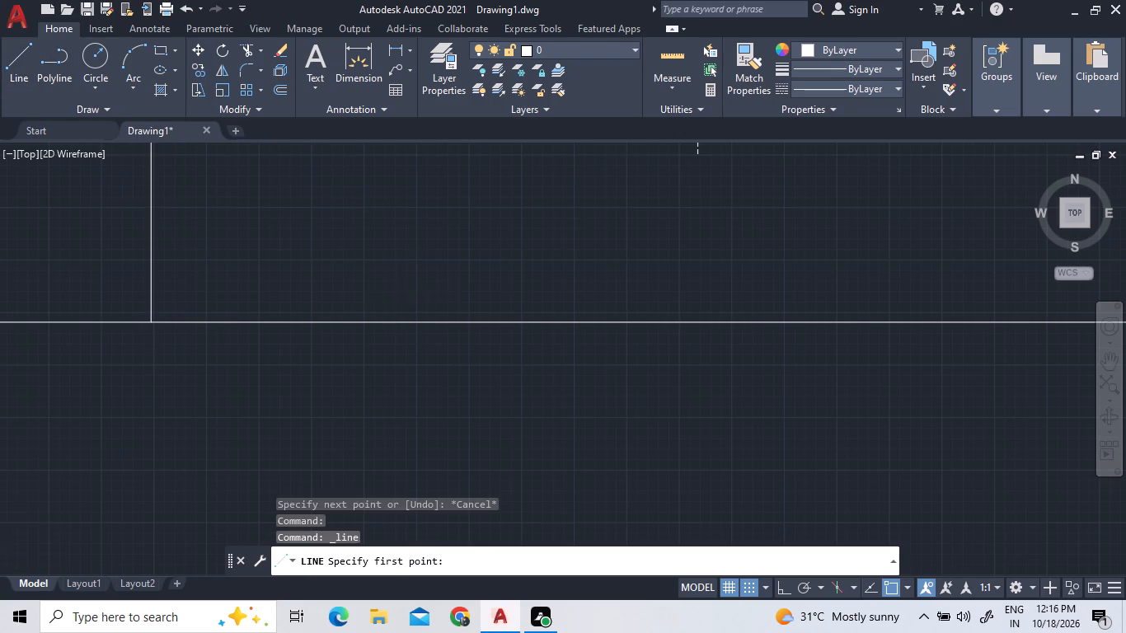
scroll(389, 302, down, 2)
scroll(644, 316, up, 3)
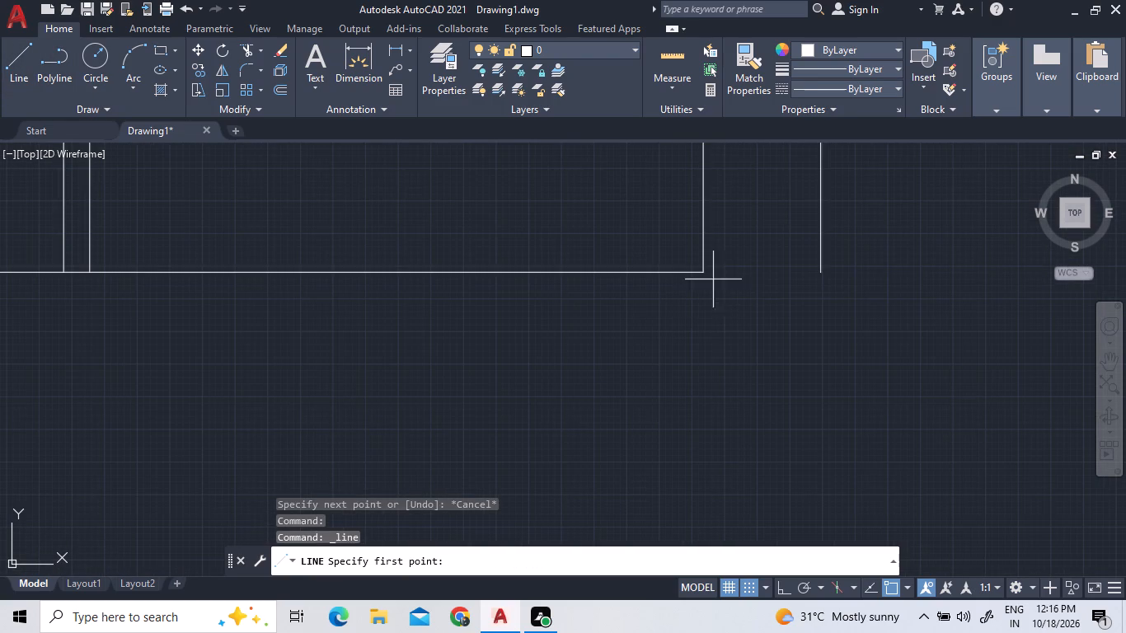
click(703, 274)
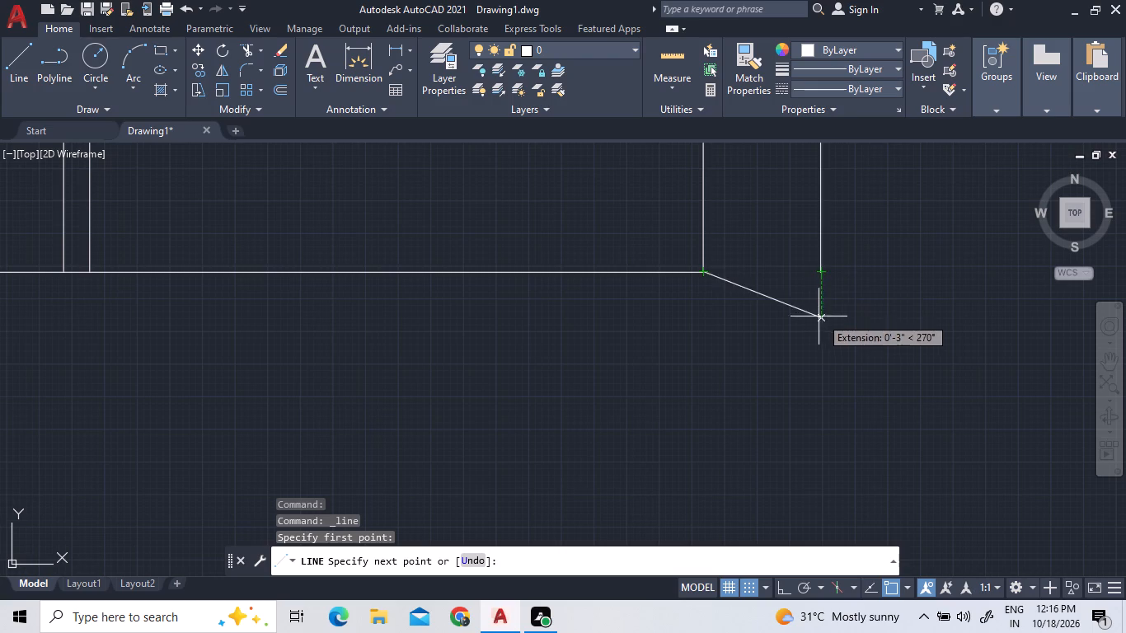
click(817, 270)
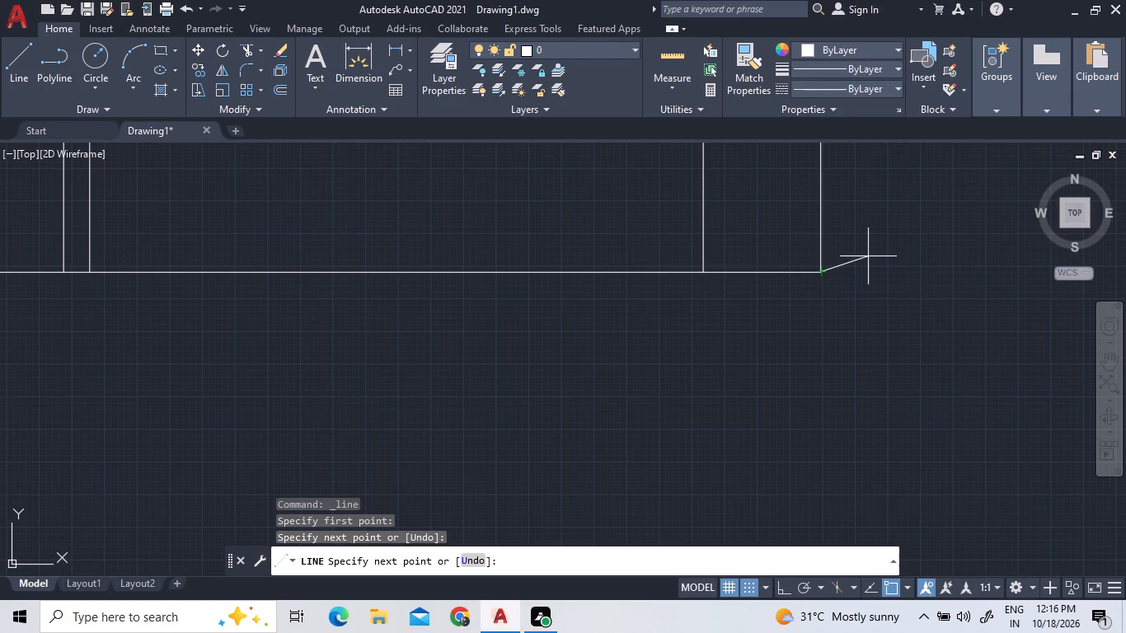
right_click(865, 256)
click(874, 262)
scroll(852, 284, down, 2)
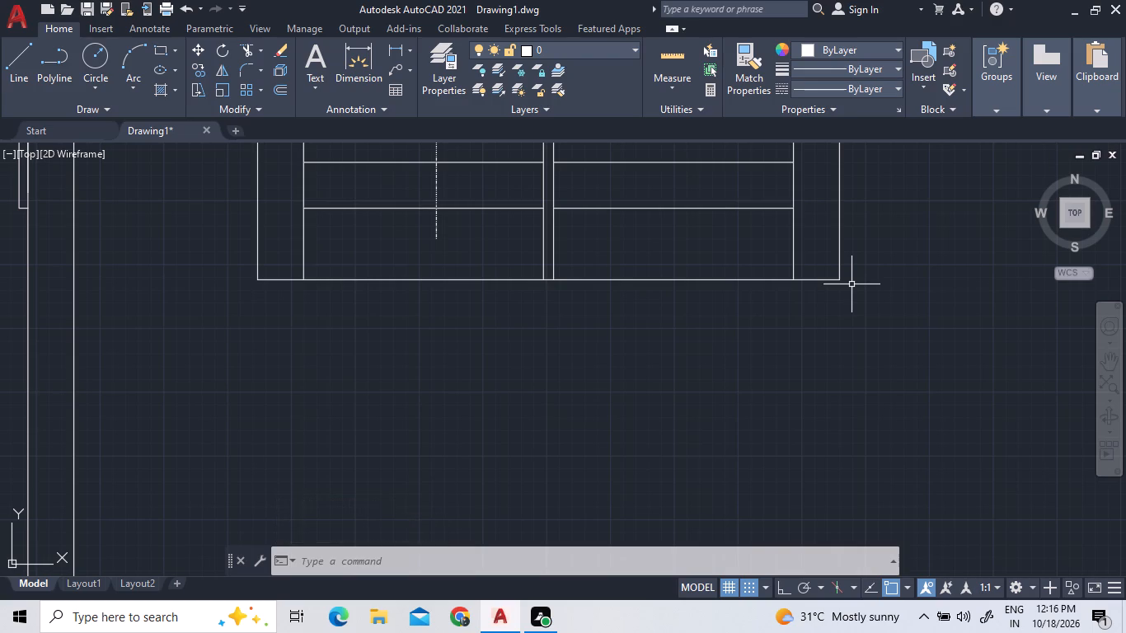
With Ortho on, draw a vertical line from the midpoint of the staircase's west wall end down to the outer top edge of the room below.
scroll(818, 344, down, 2)
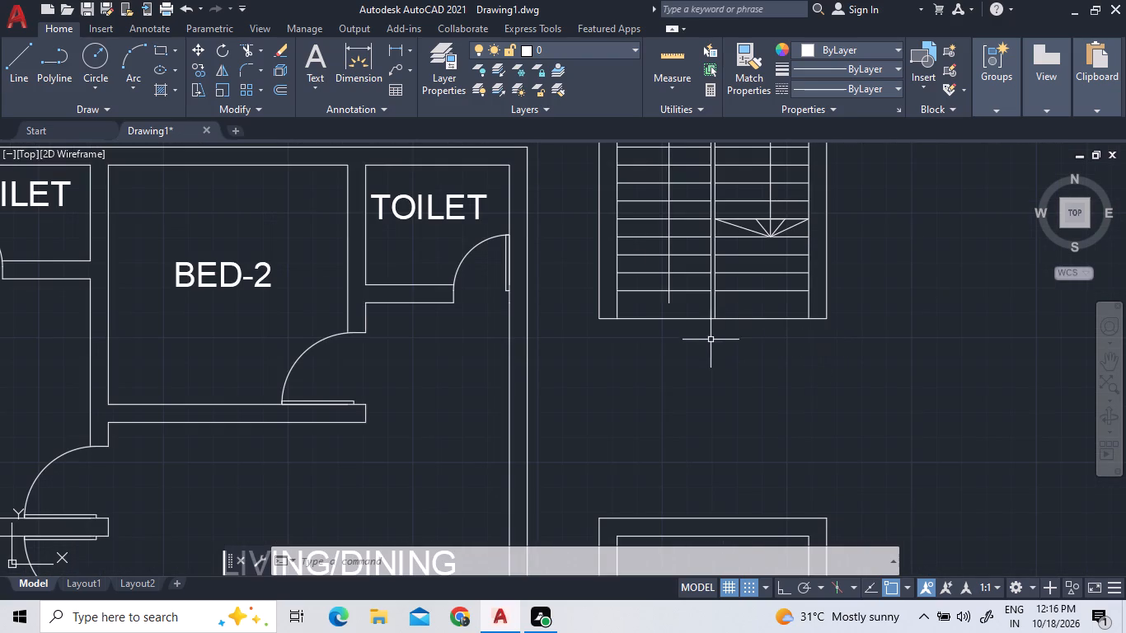
double_click(12, 73)
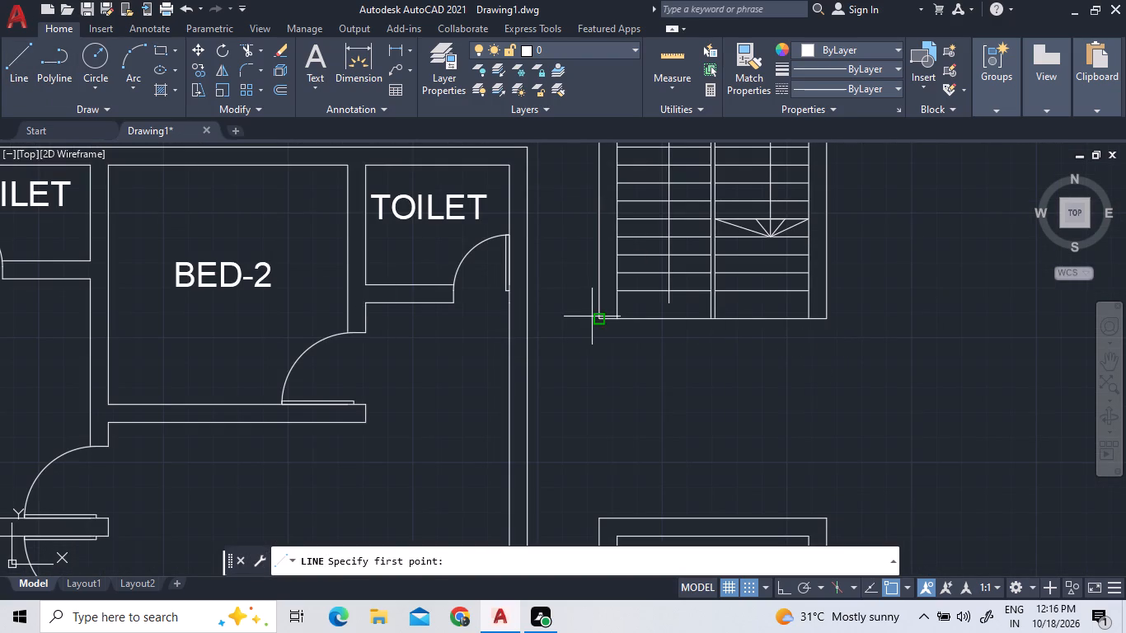
scroll(609, 317, up, 3)
double_click(607, 321)
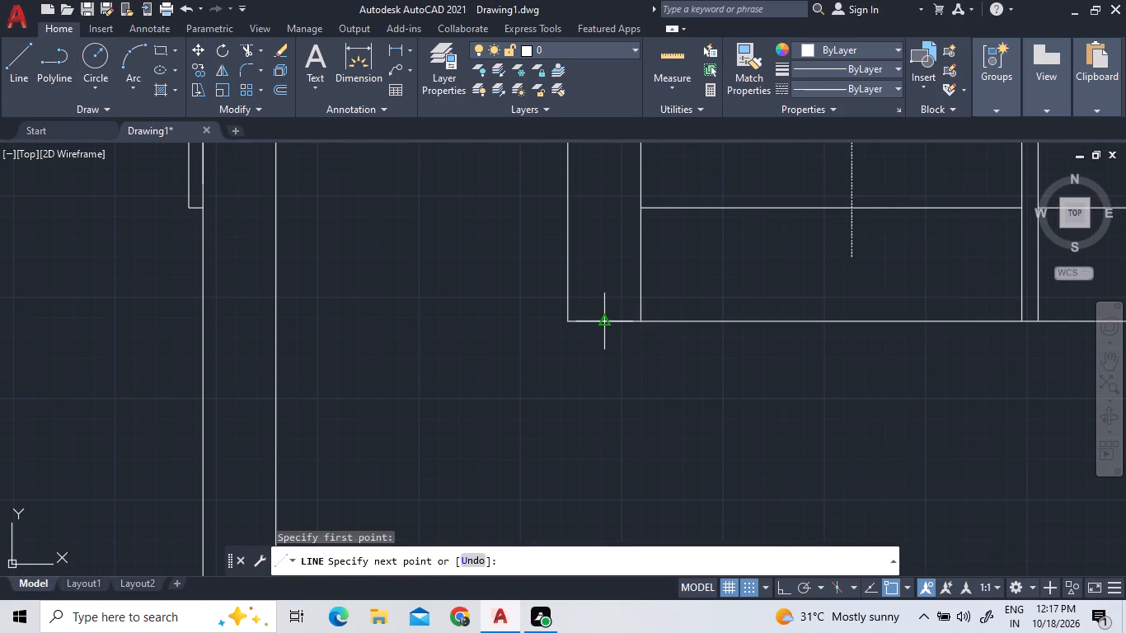
scroll(606, 358, down, 5)
scroll(607, 420, up, 3)
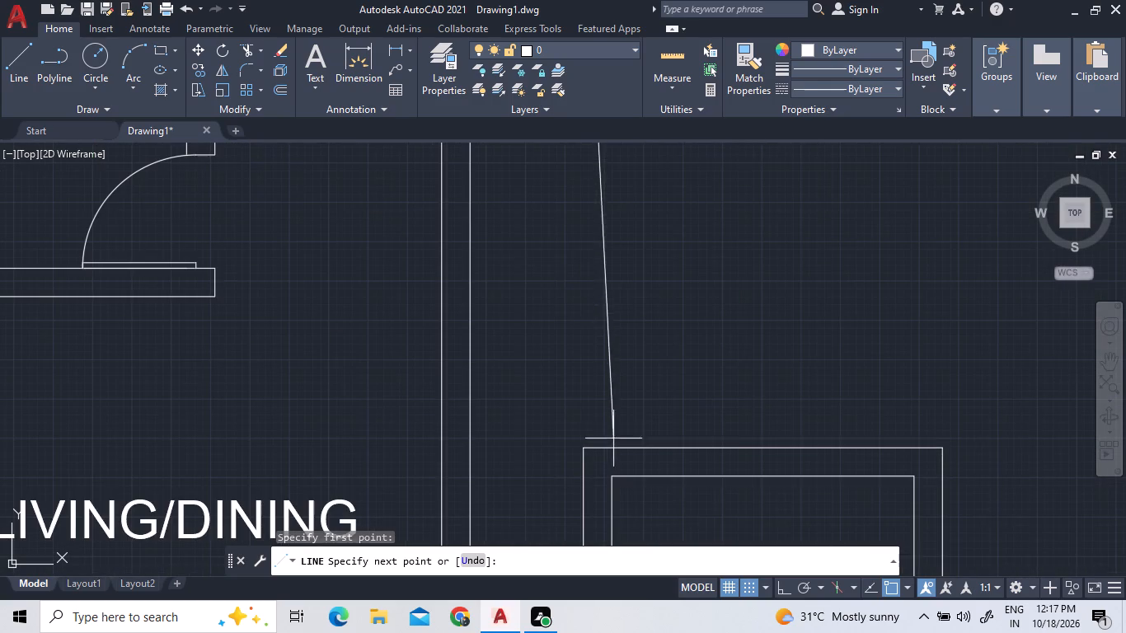
key(F8)
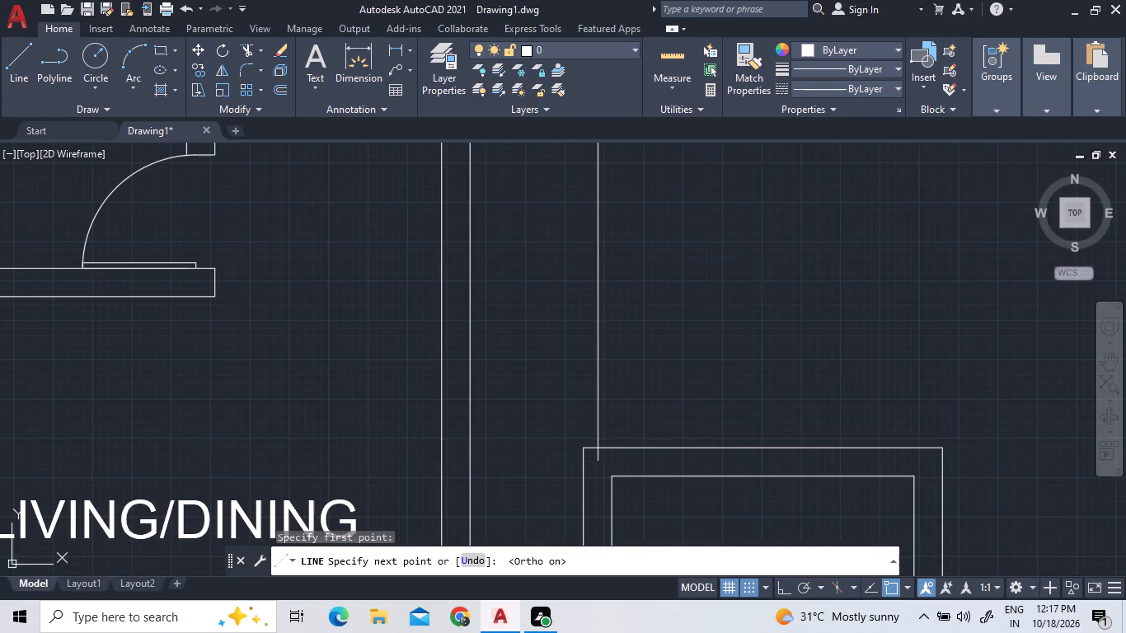
scroll(603, 461, up, 4)
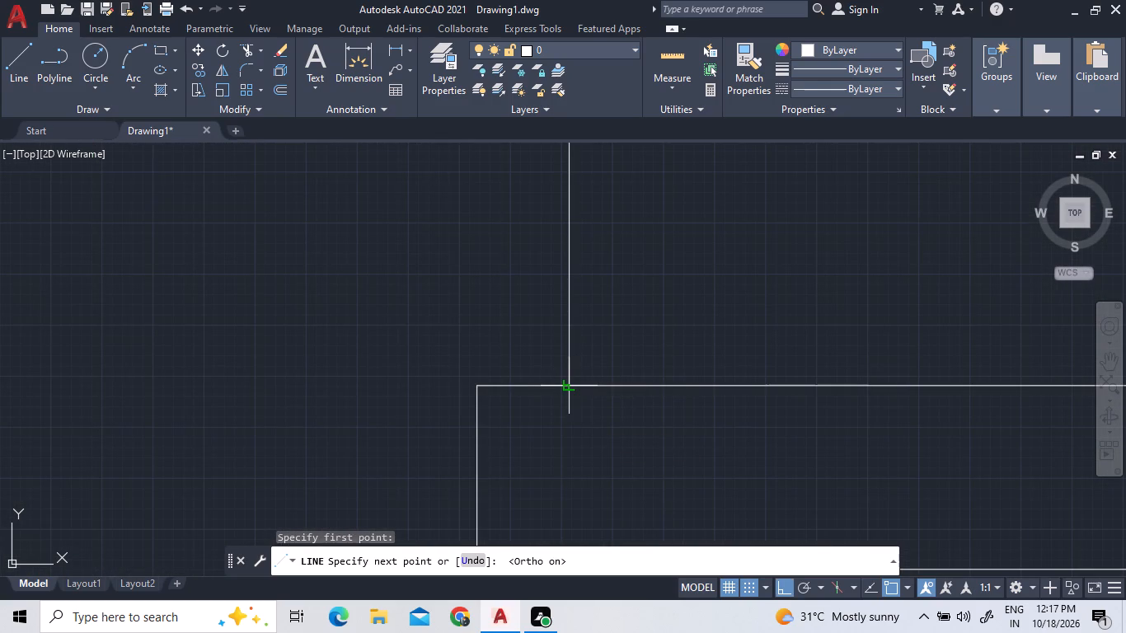
double_click(570, 383)
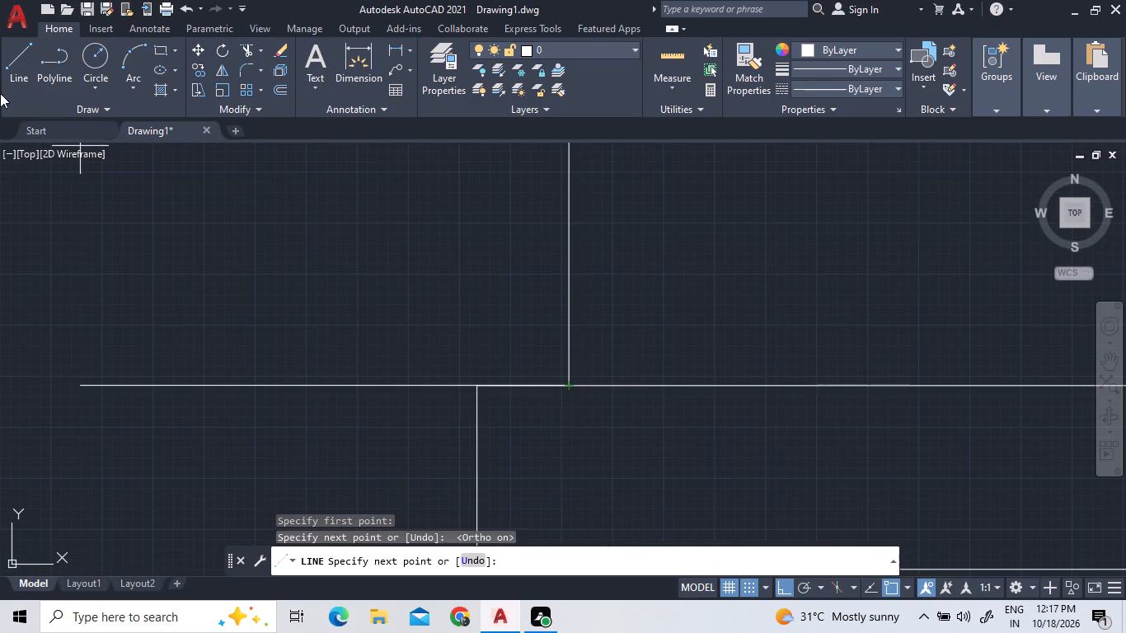
Draw a vertical line from the midpoint of the staircase's east wall end down to the outer top edge of the room below.
double_click(20, 66)
scroll(98, 375, down, 5)
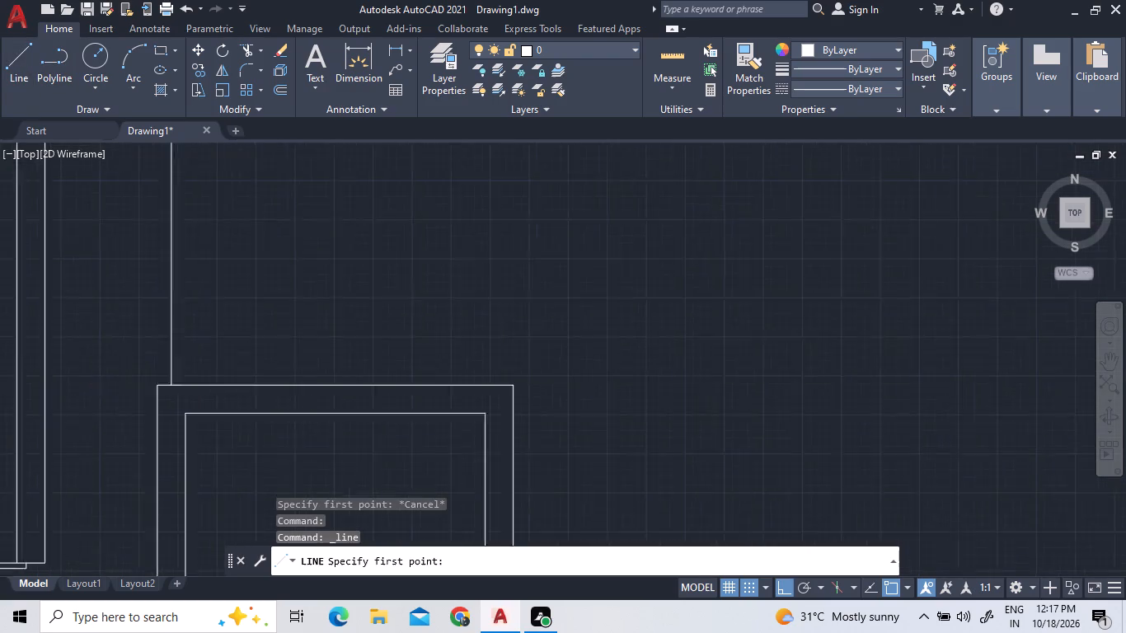
scroll(100, 384, down, 2)
scroll(163, 318, up, 3)
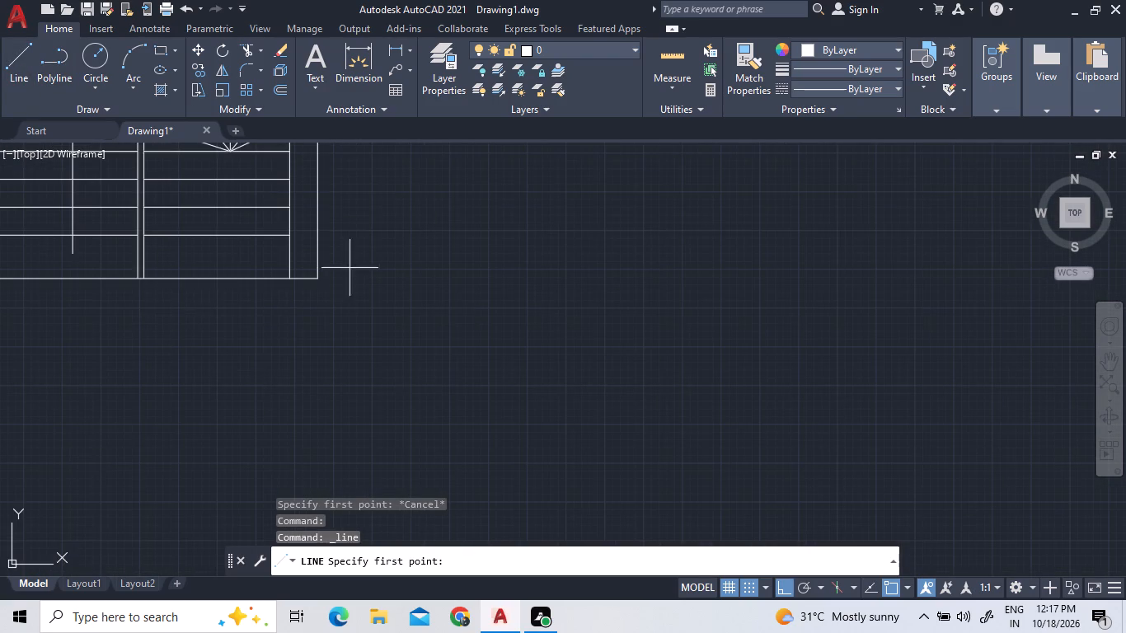
scroll(350, 273, up, 2)
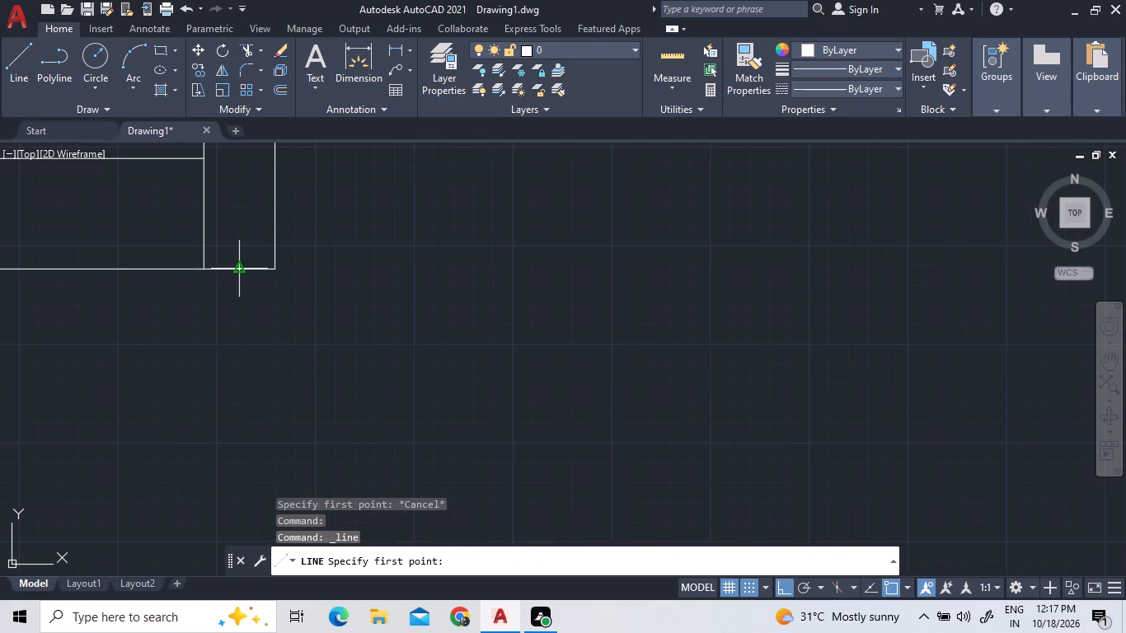
double_click(242, 274)
scroll(240, 404, down, 7)
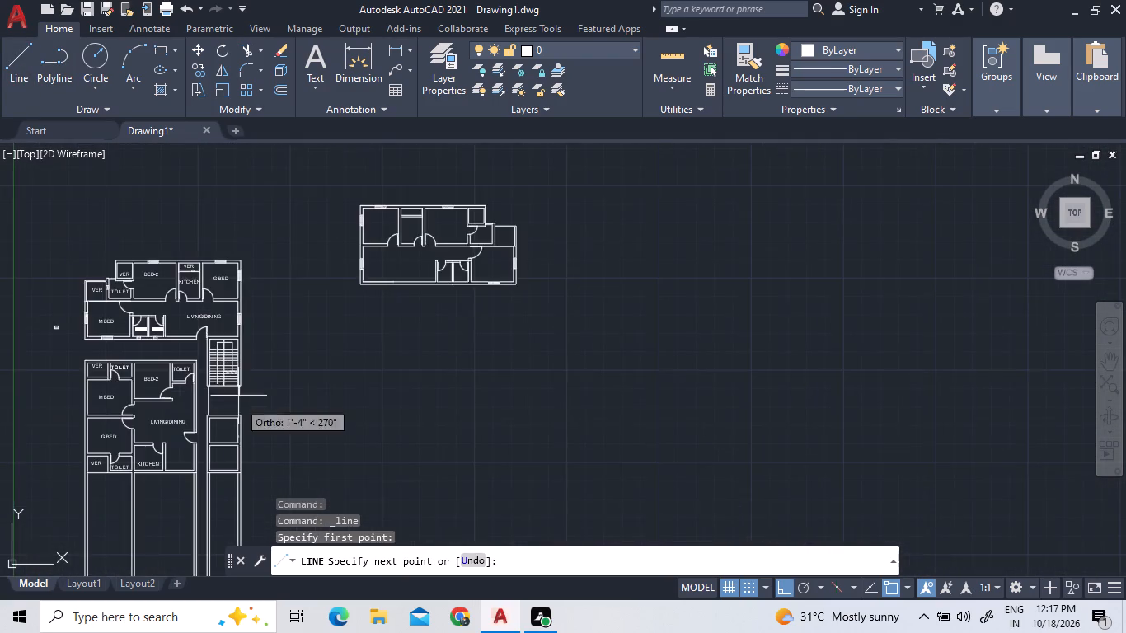
scroll(239, 429, up, 4)
scroll(223, 324, up, 4)
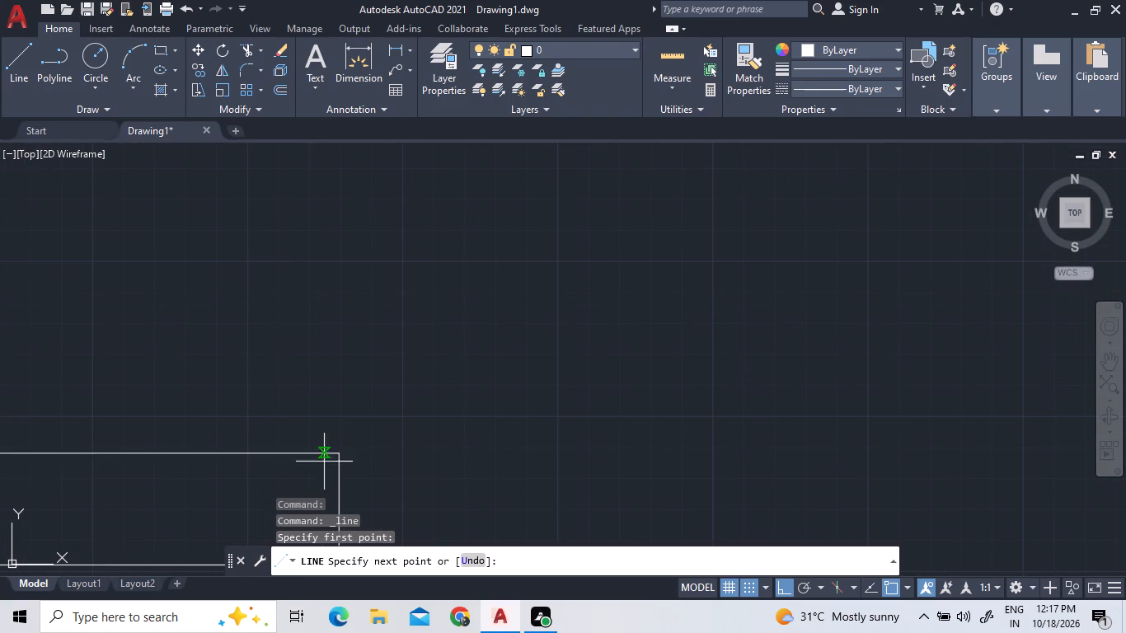
scroll(284, 453, up, 4)
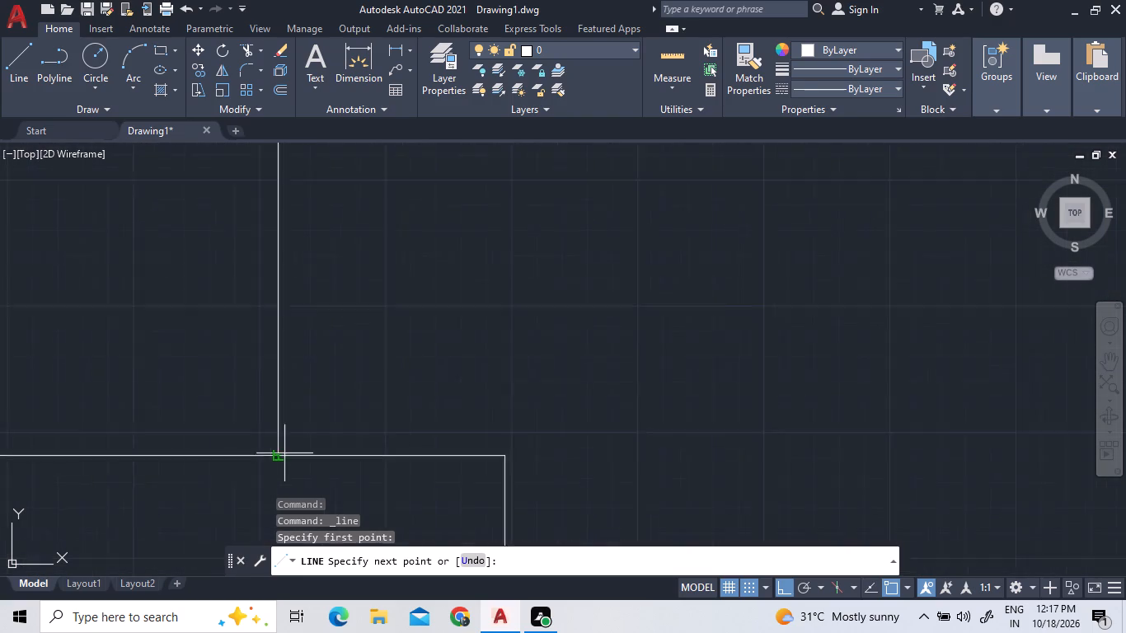
click(270, 458)
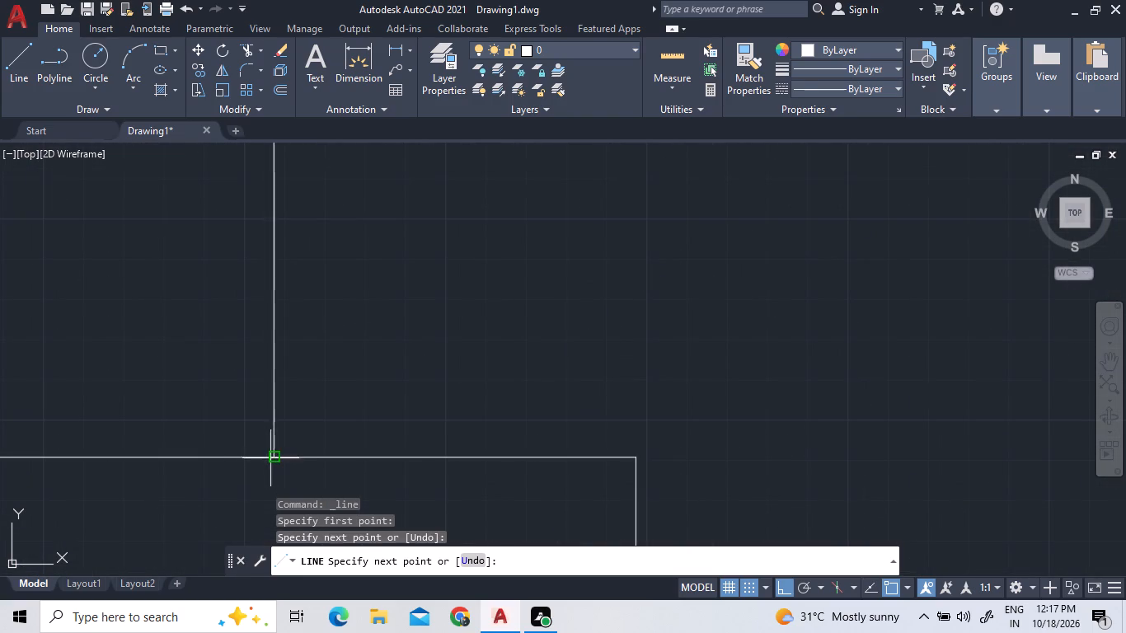
right_click(415, 299)
click(433, 312)
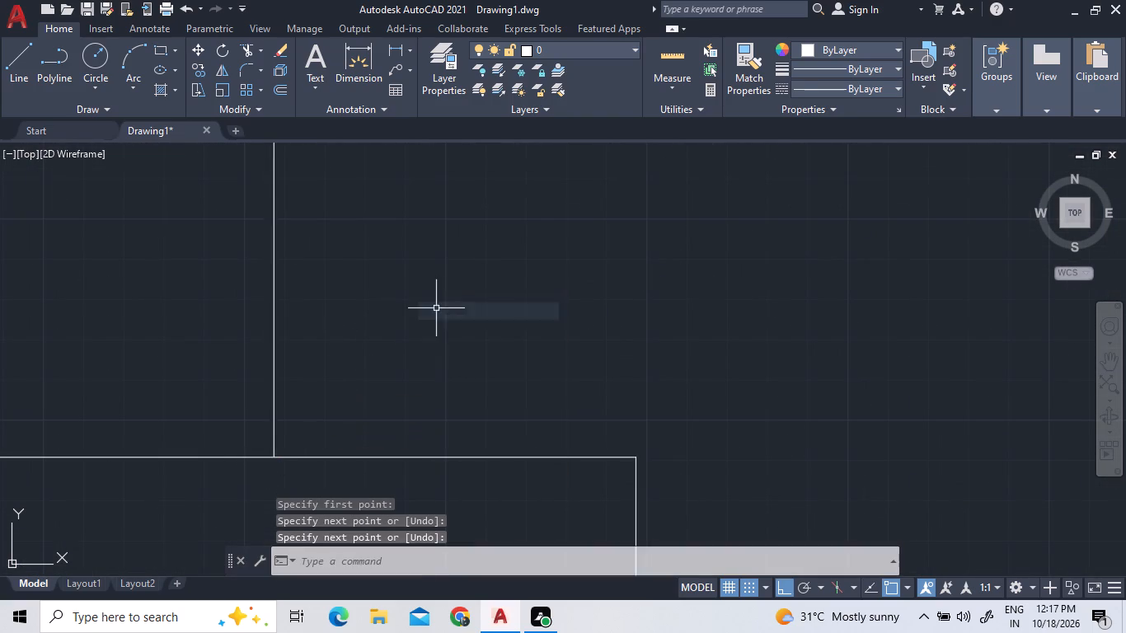
Set the current linetype to ACAD_ISO02W100.
scroll(436, 307, down, 8)
scroll(501, 366, down, 3)
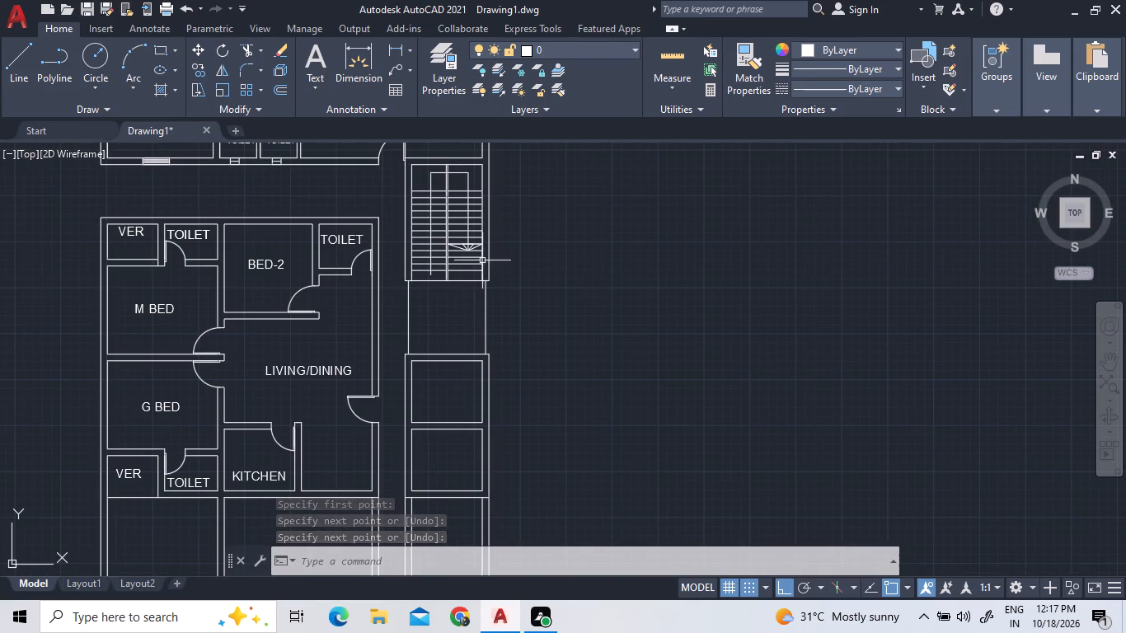
scroll(482, 246, up, 2)
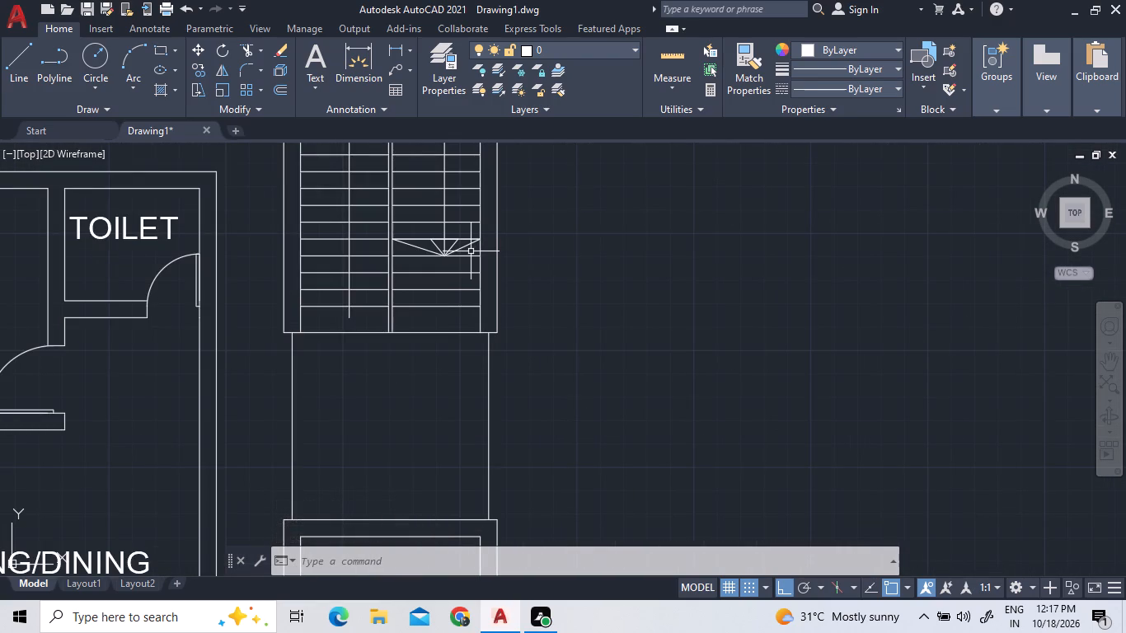
scroll(473, 252, down, 1)
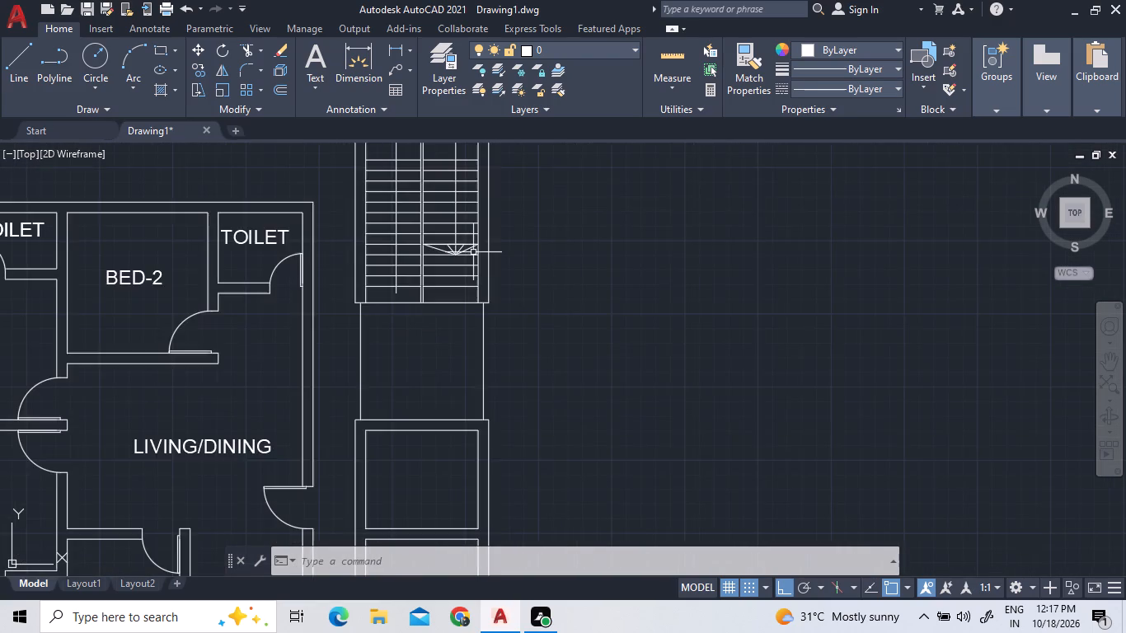
scroll(473, 252, down, 2)
scroll(488, 407, down, 1)
scroll(464, 405, up, 3)
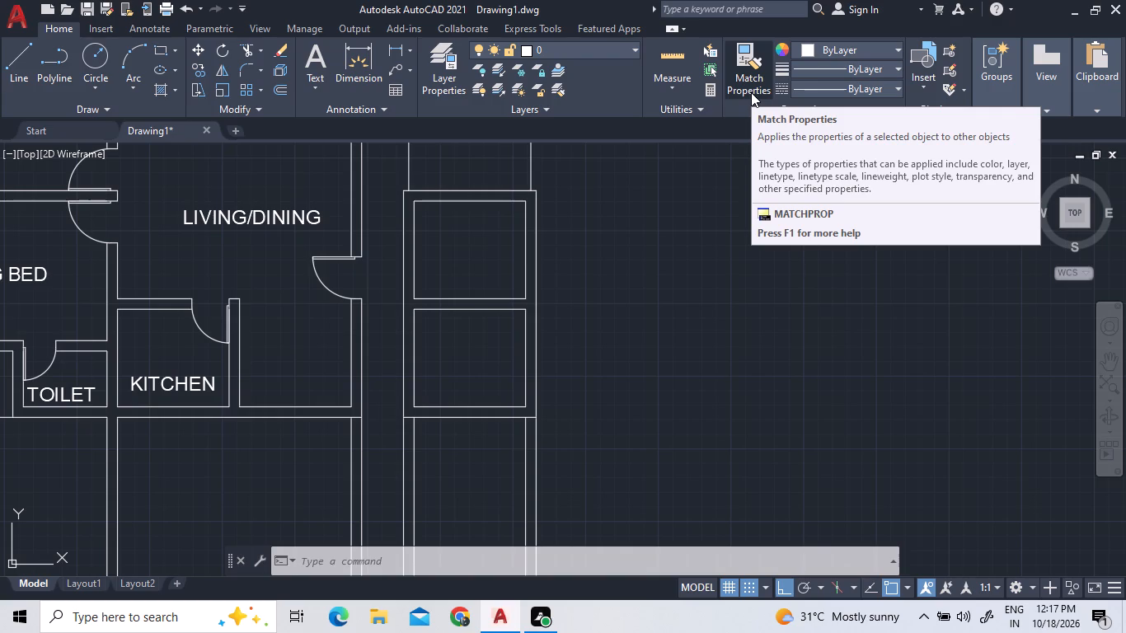
scroll(832, 31, down, 2)
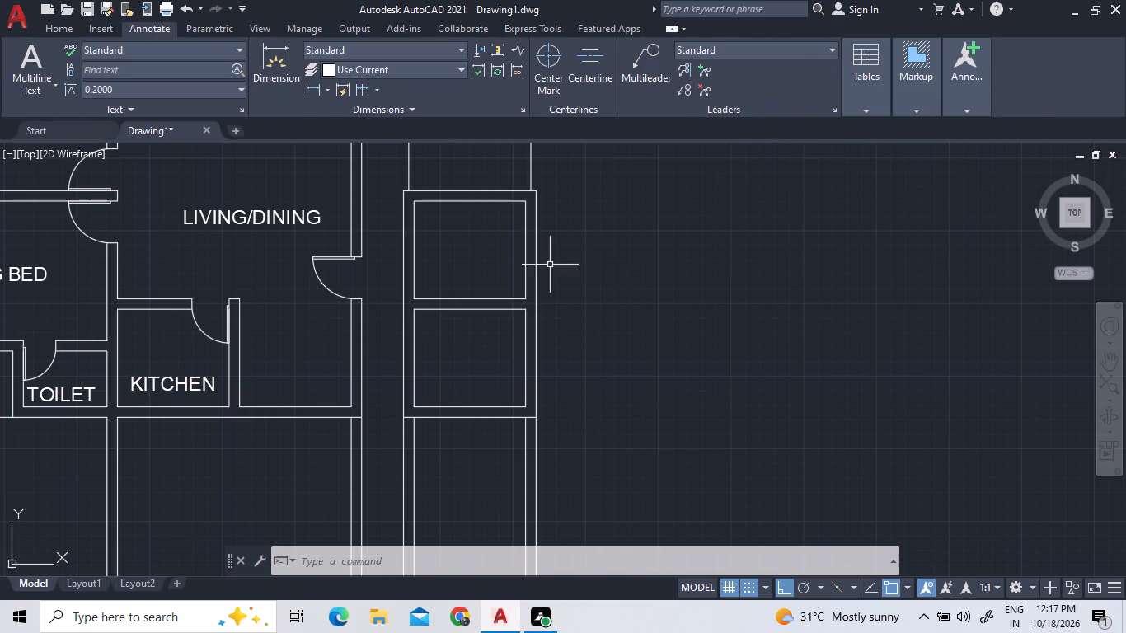
click(44, 29)
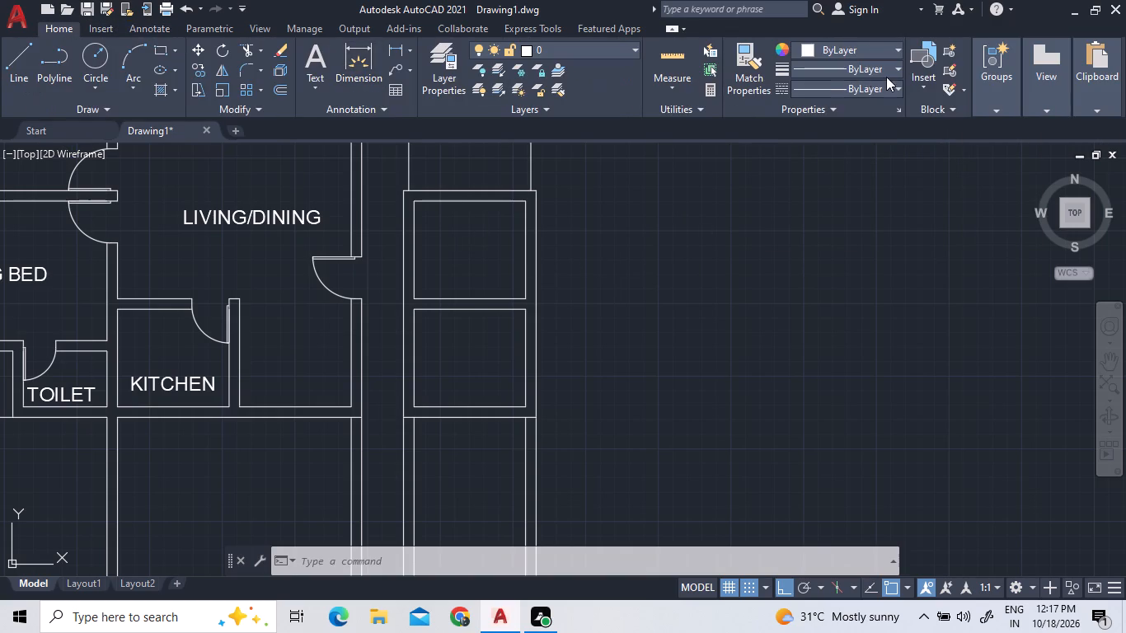
click(878, 91)
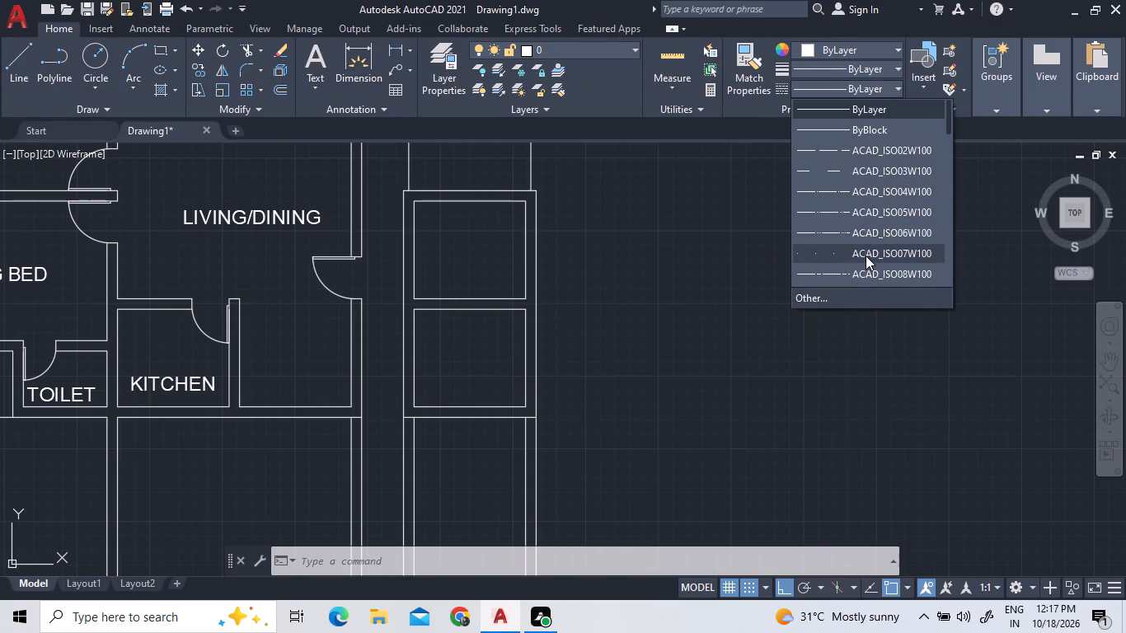
scroll(866, 256, down, 4)
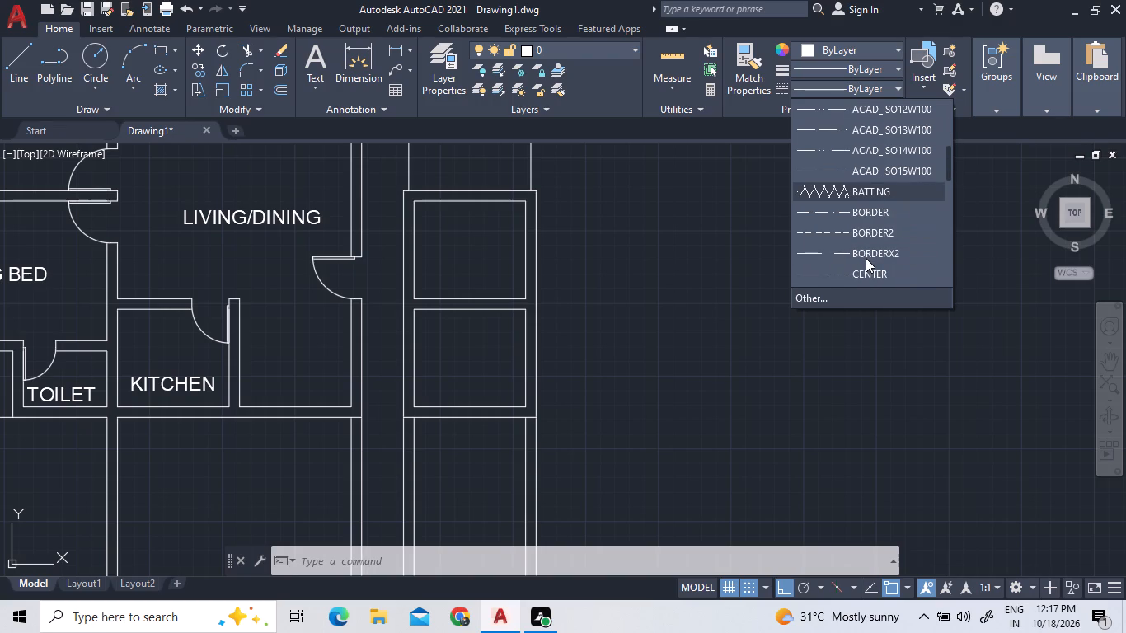
scroll(866, 258, down, 5)
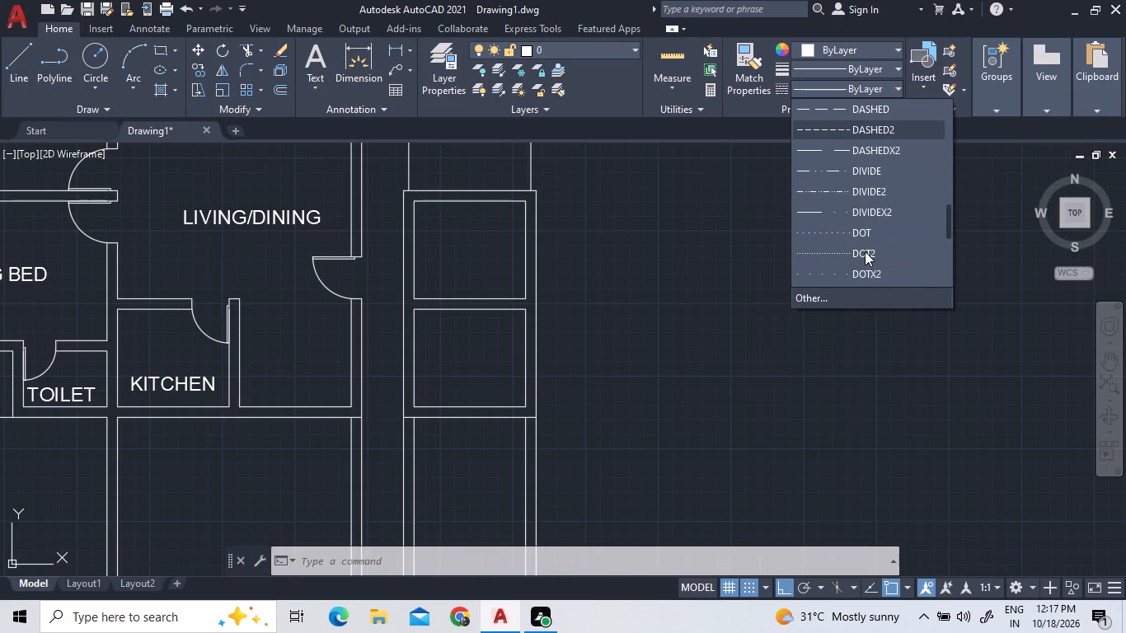
scroll(865, 251, down, 4)
scroll(865, 251, up, 3)
scroll(865, 251, down, 1)
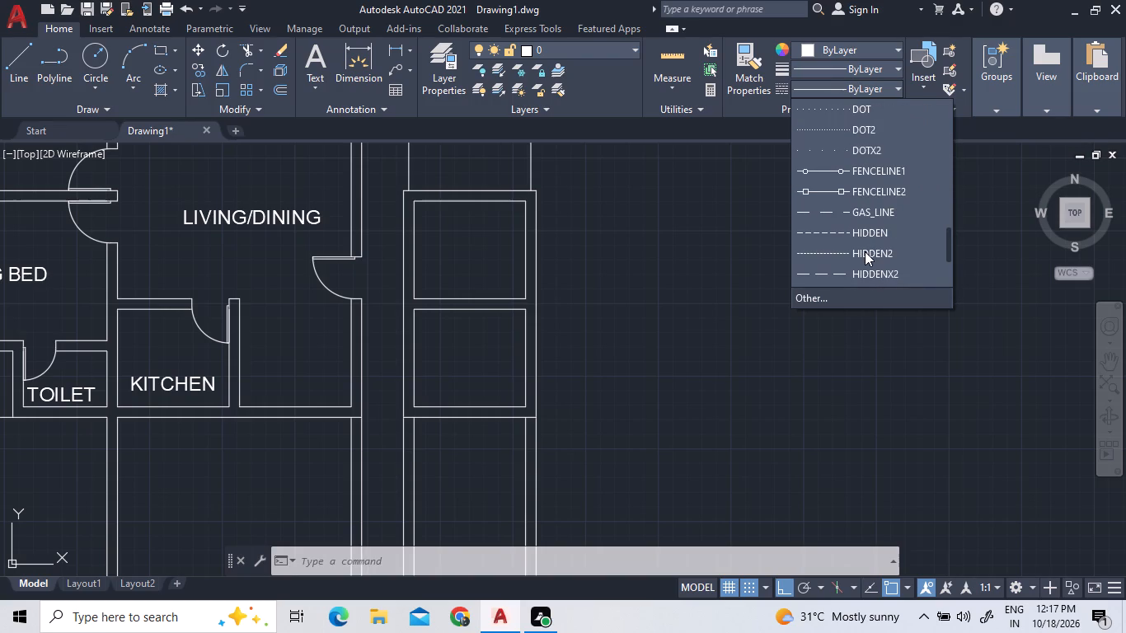
scroll(862, 228, up, 3)
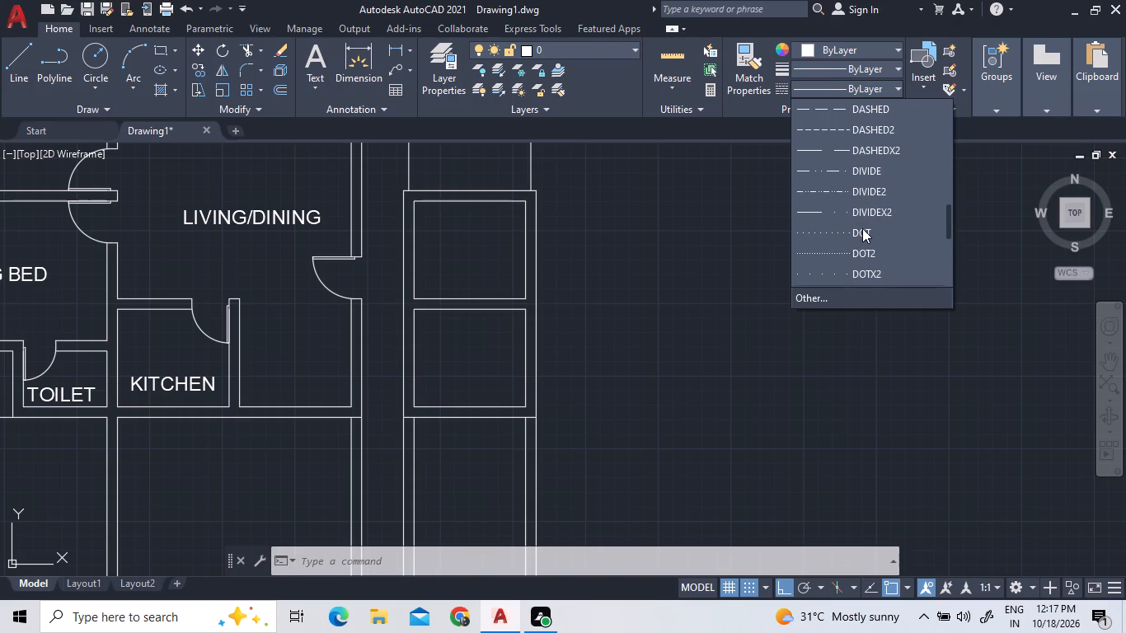
scroll(862, 228, down, 4)
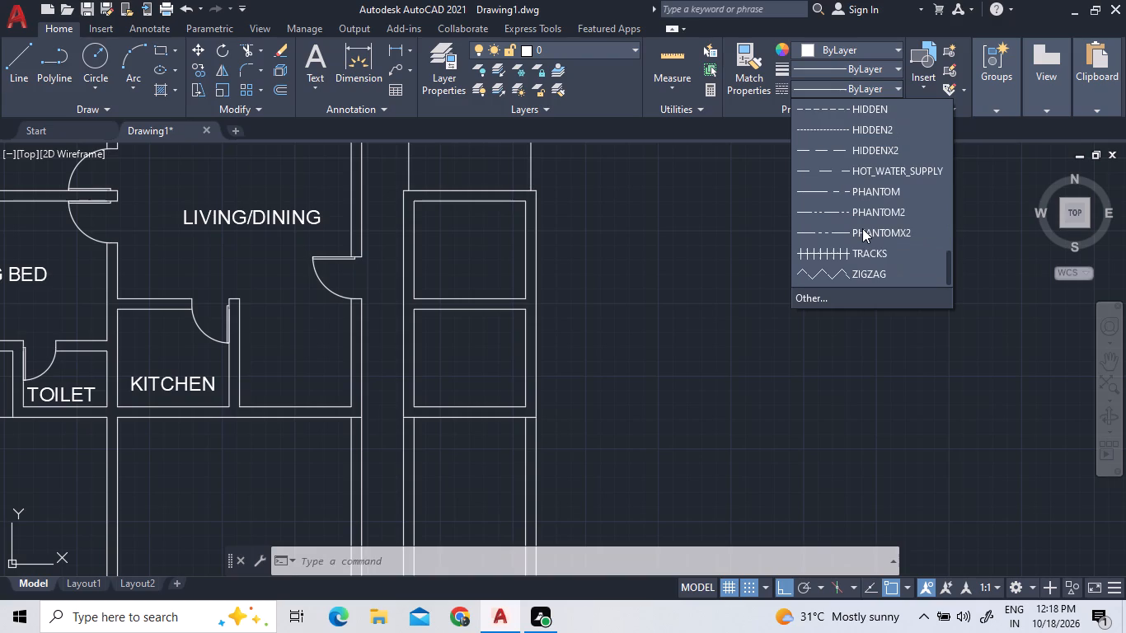
scroll(862, 229, down, 4)
scroll(861, 229, up, 12)
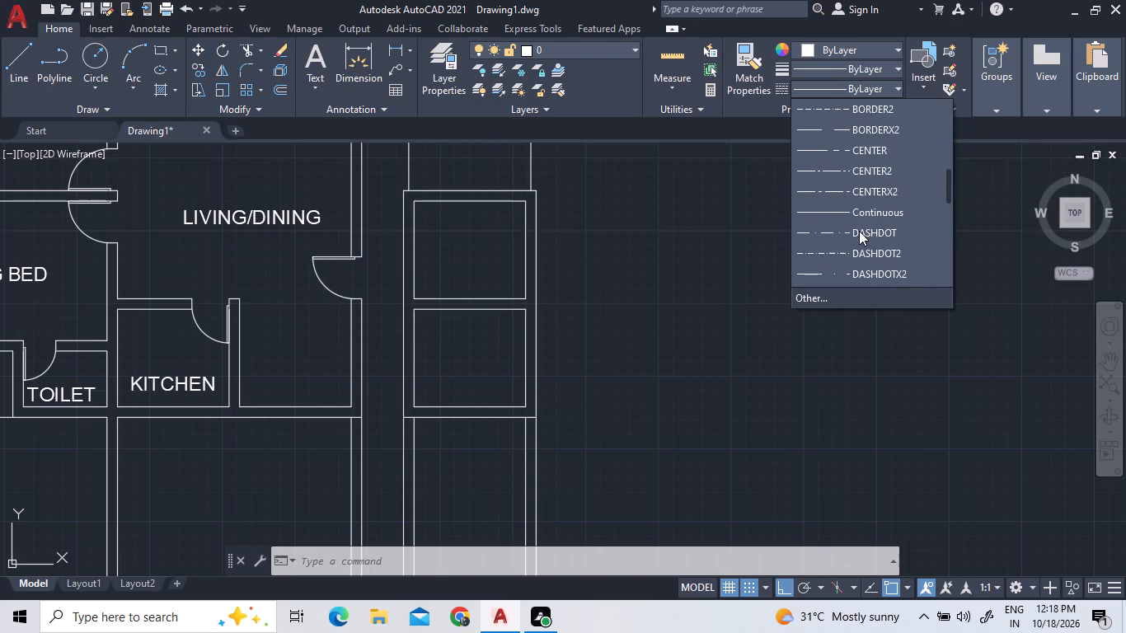
scroll(859, 231, up, 2)
scroll(859, 231, down, 2)
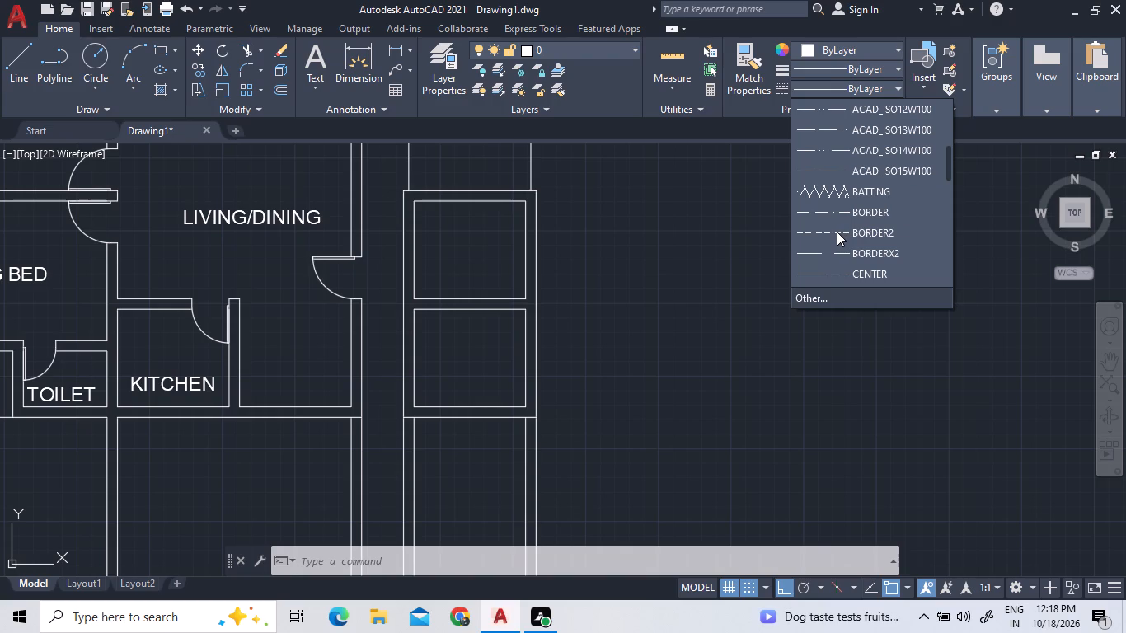
scroll(837, 232, up, 4)
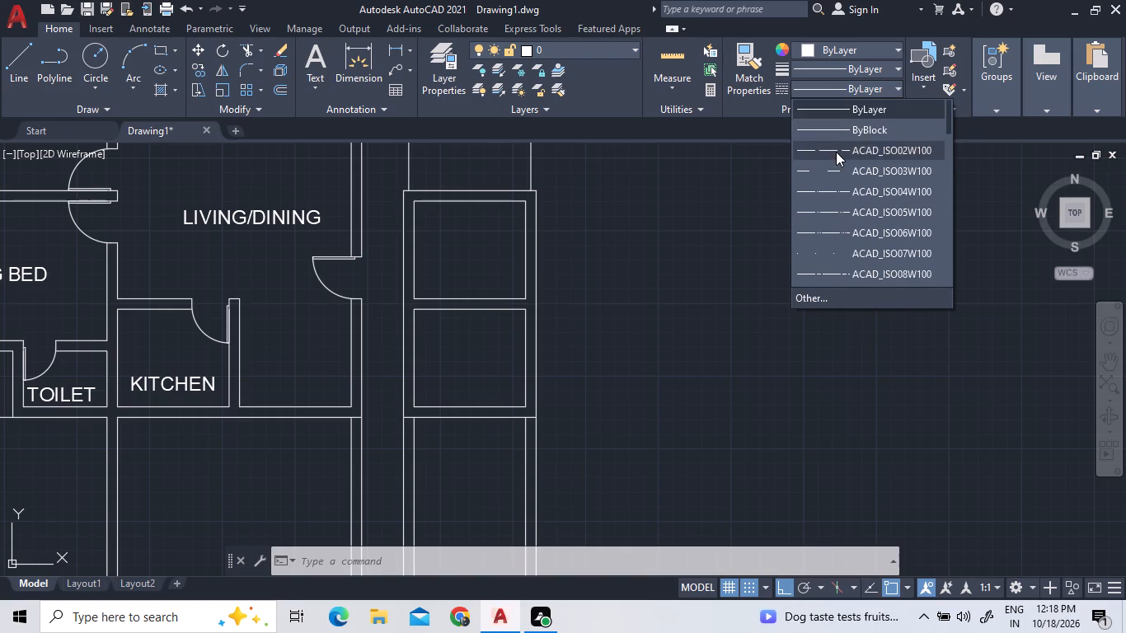
triple_click(836, 152)
triple_click(758, 426)
click(758, 426)
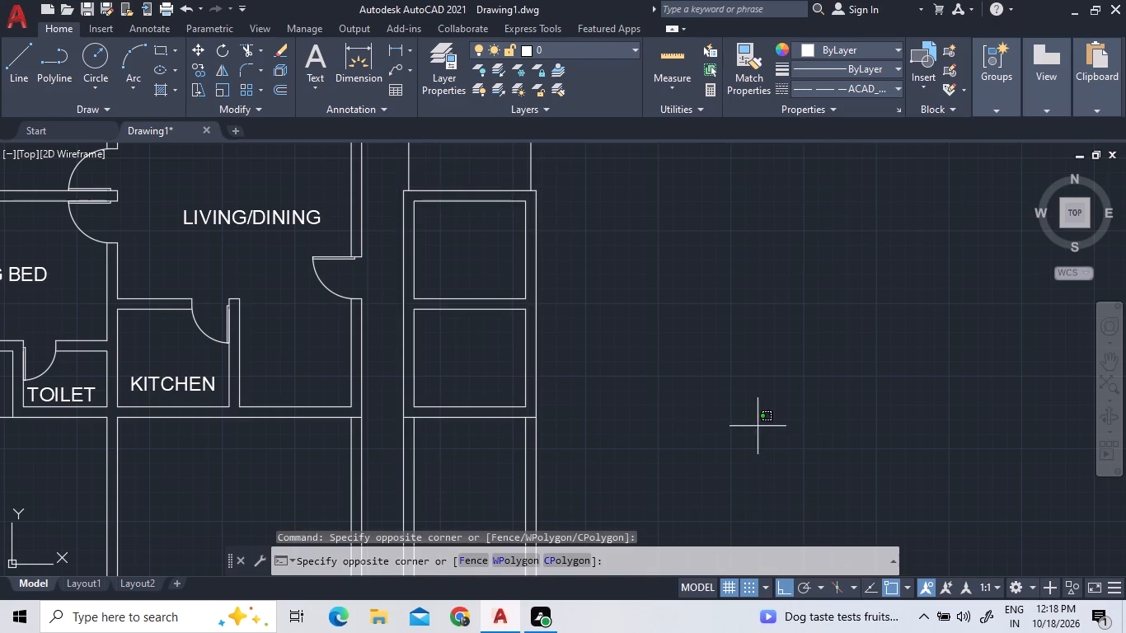
double_click(806, 199)
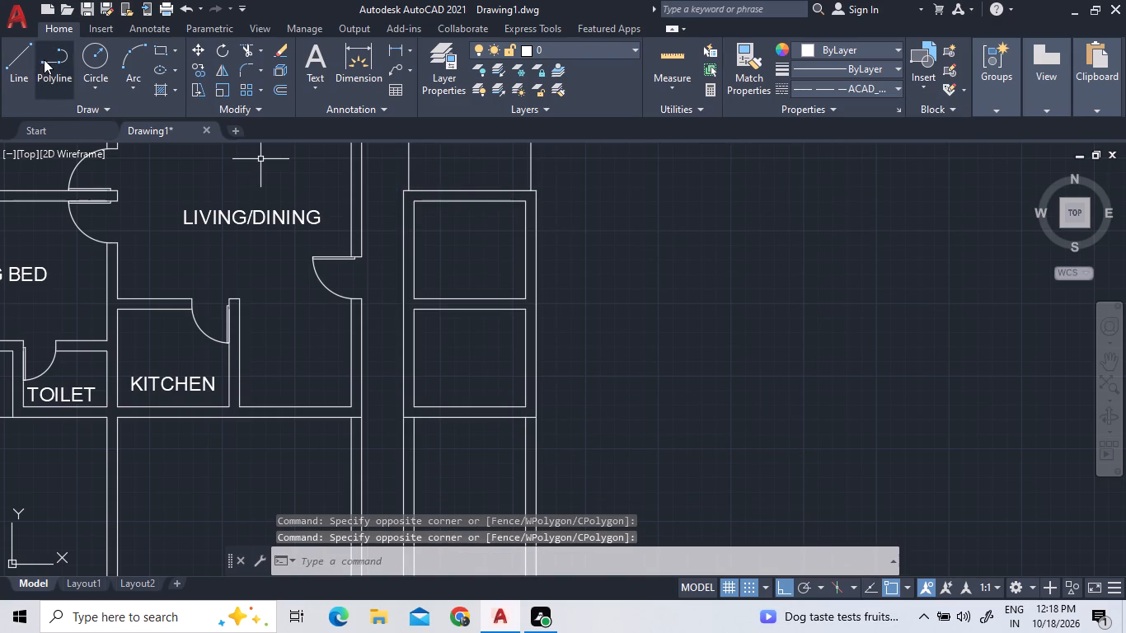
Draw two crossing dashed diagonal lines between the inner corners of the lower of the two small rooms below the staircase.
double_click(21, 63)
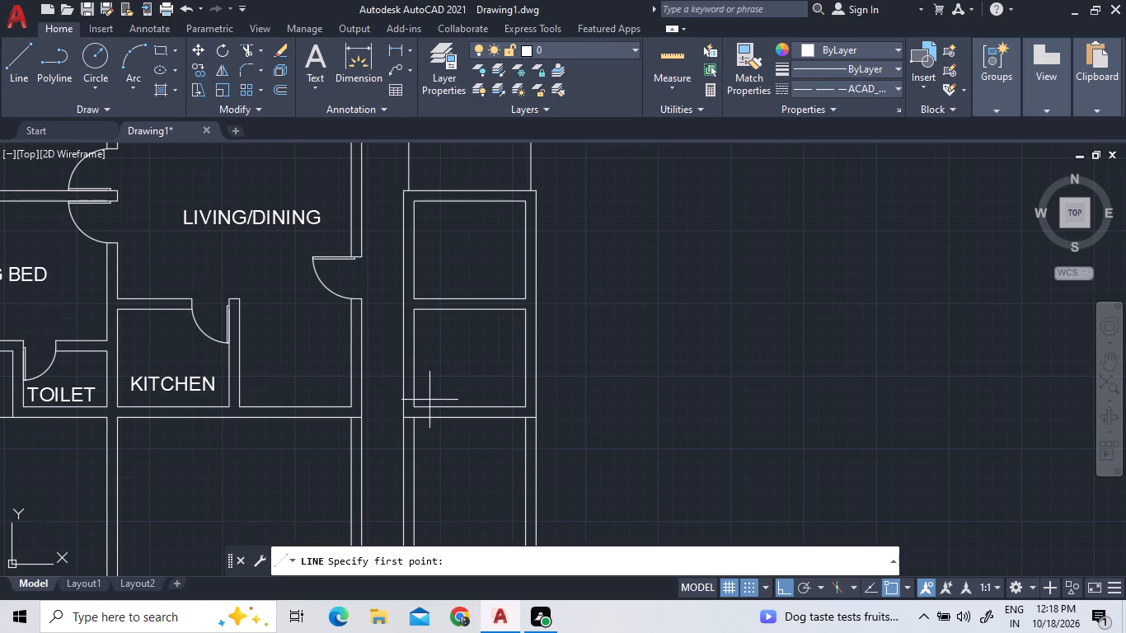
click(411, 409)
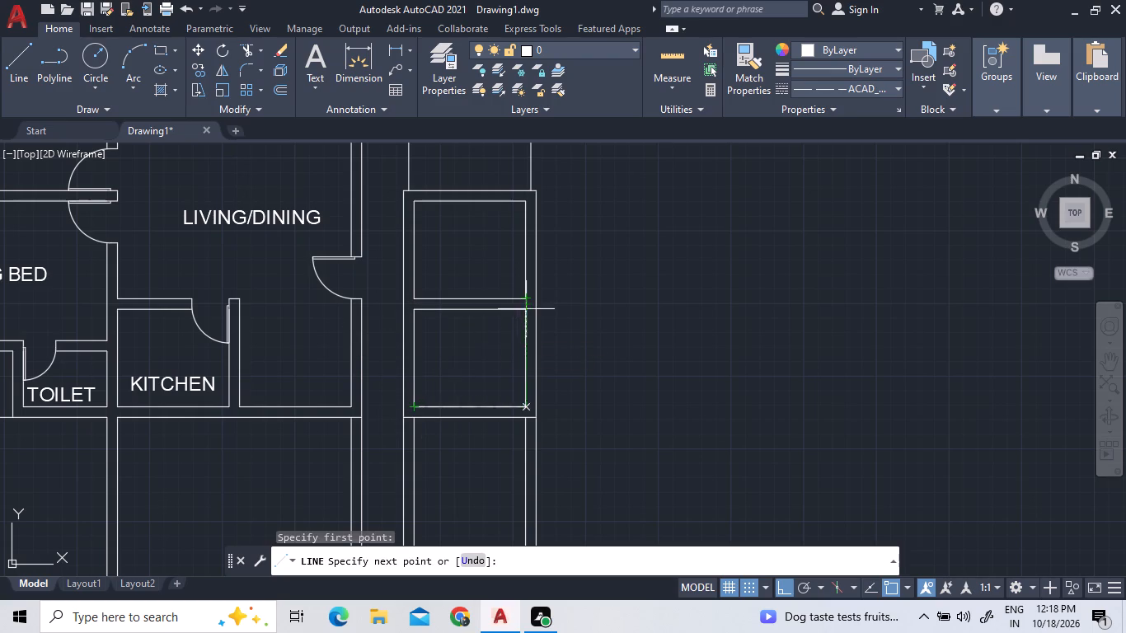
click(521, 311)
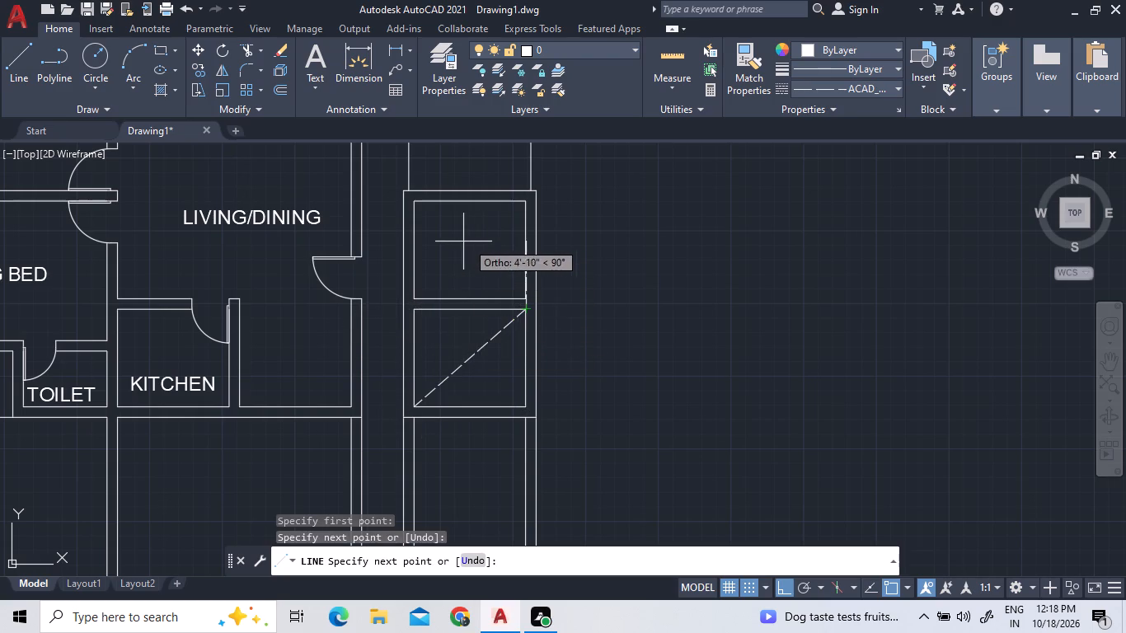
click(17, 82)
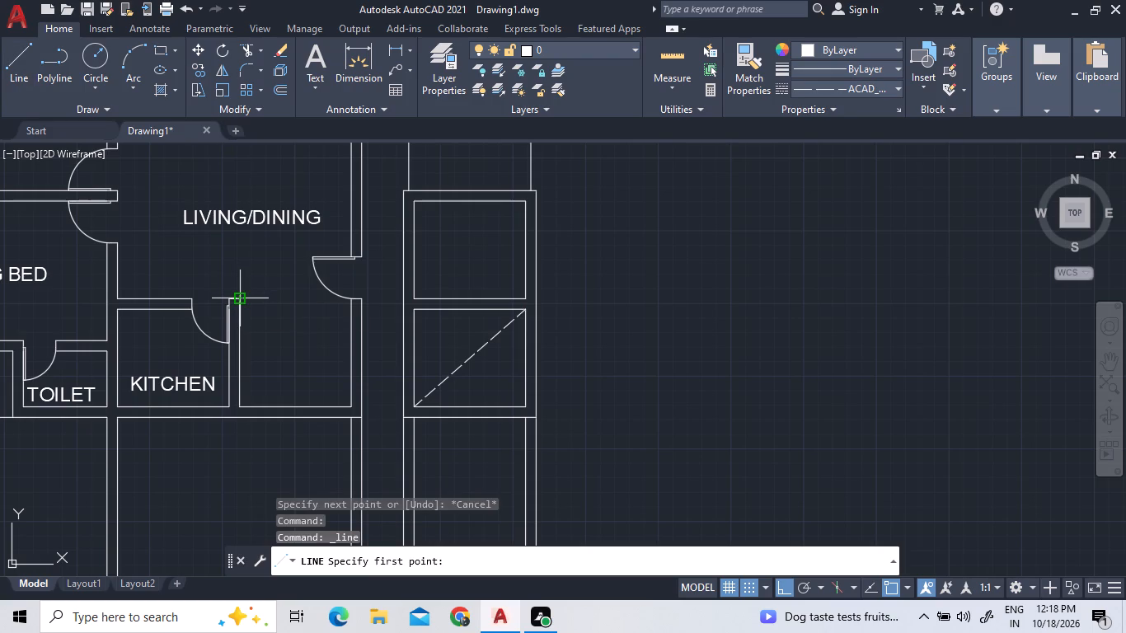
click(413, 312)
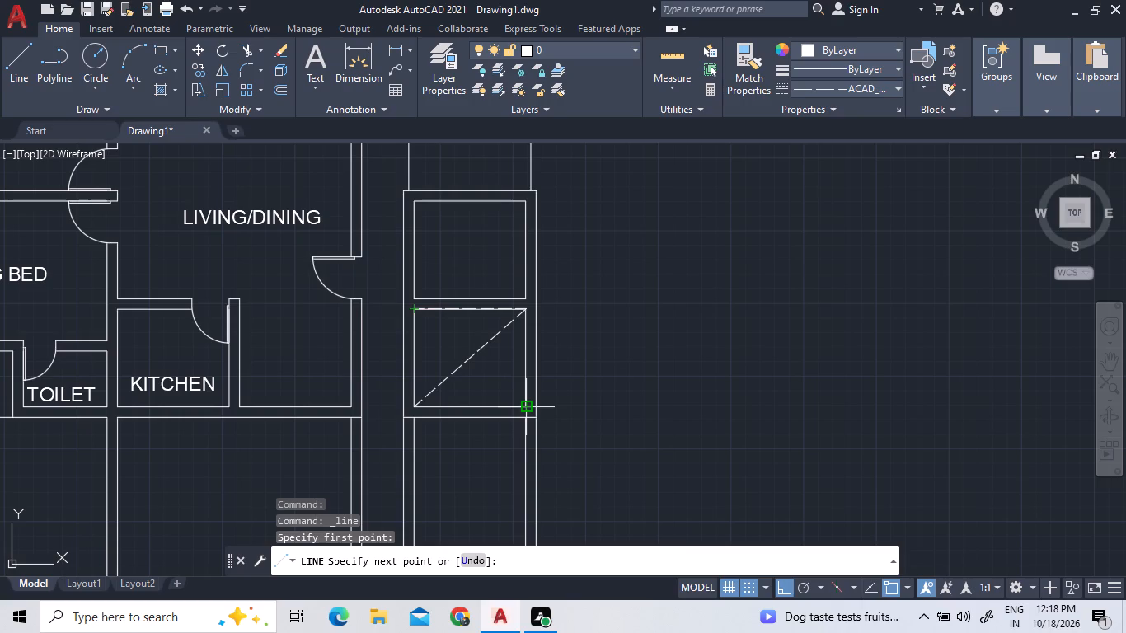
scroll(526, 416, up, 2)
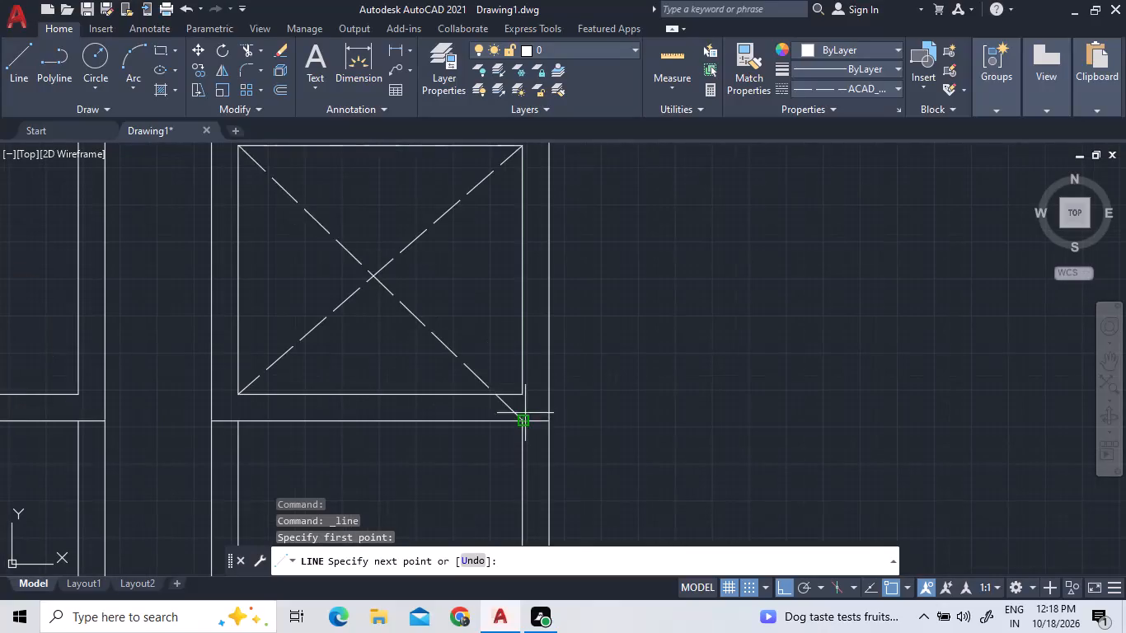
double_click(522, 395)
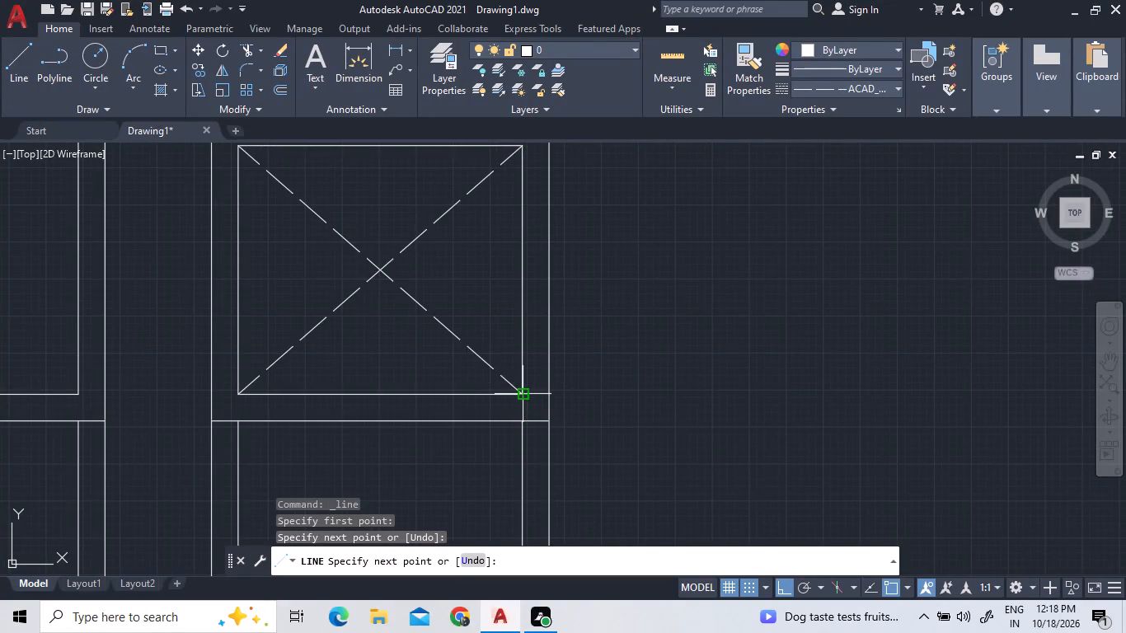
Draw two crossing dashed diagonal lines between the inner corners of the upper small room below the staircase bay.
scroll(519, 402, down, 2)
click(21, 79)
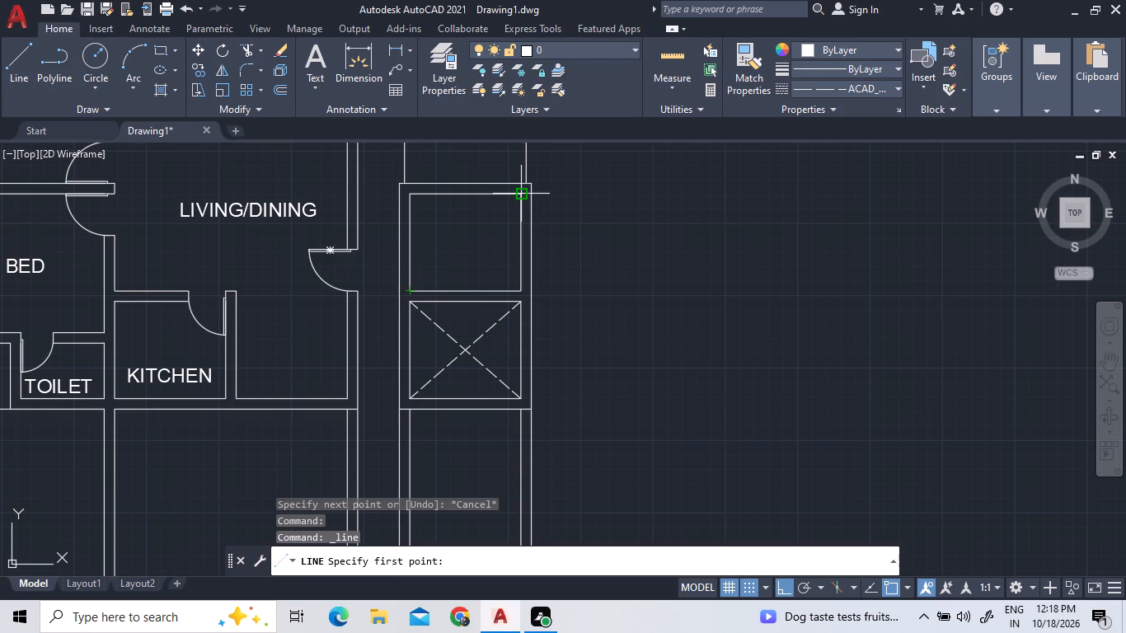
double_click(7, 77)
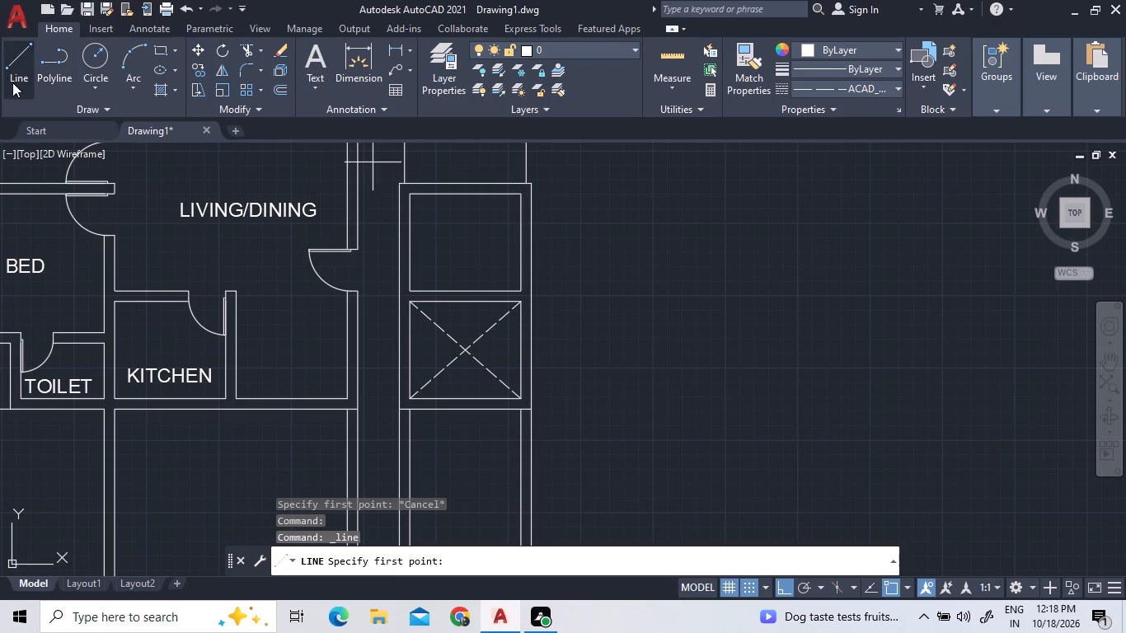
click(408, 295)
double_click(518, 195)
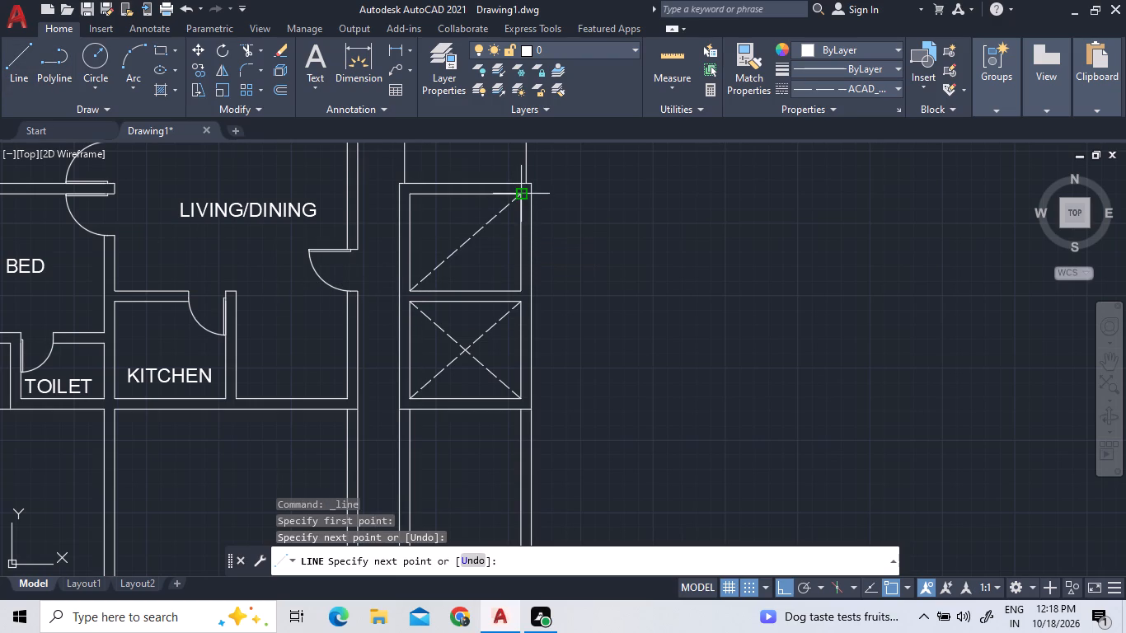
click(10, 63)
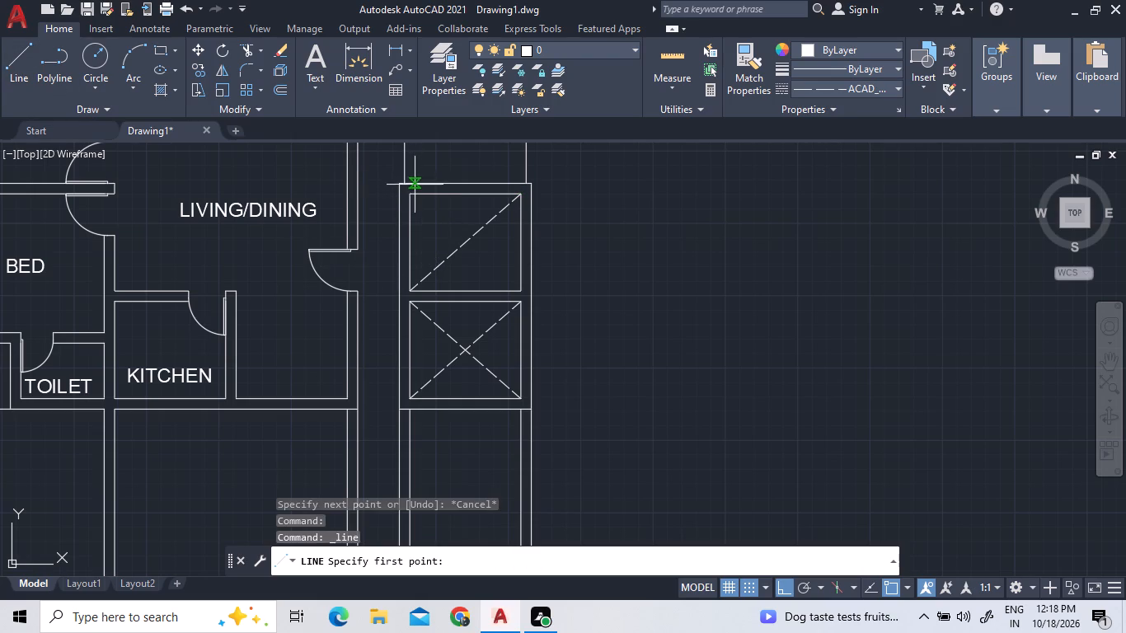
click(407, 191)
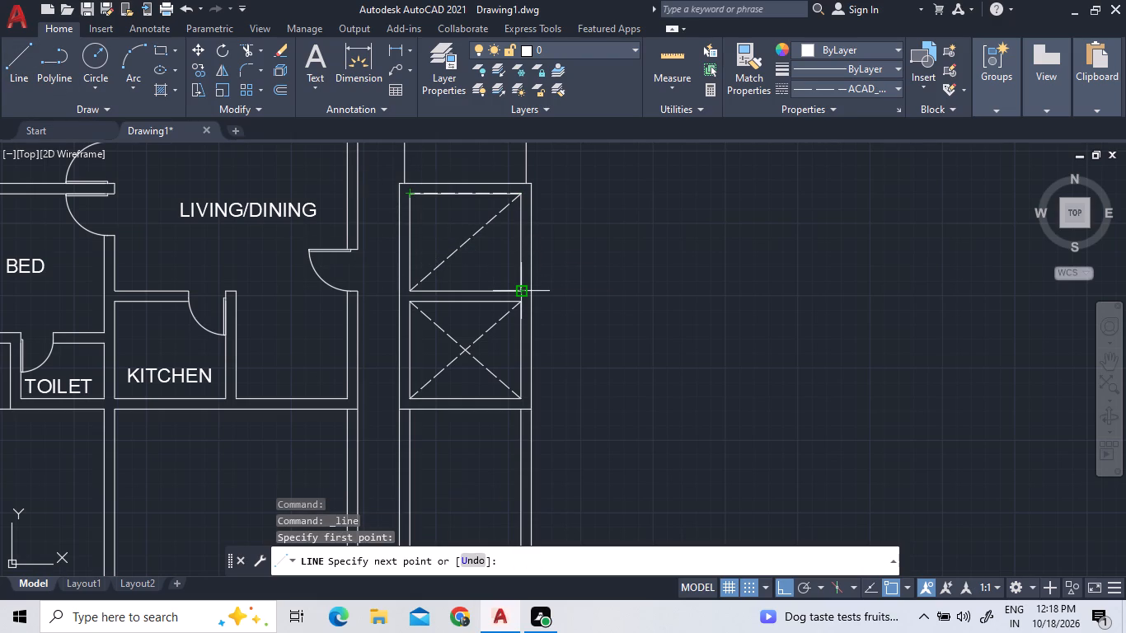
click(519, 292)
right_click(665, 254)
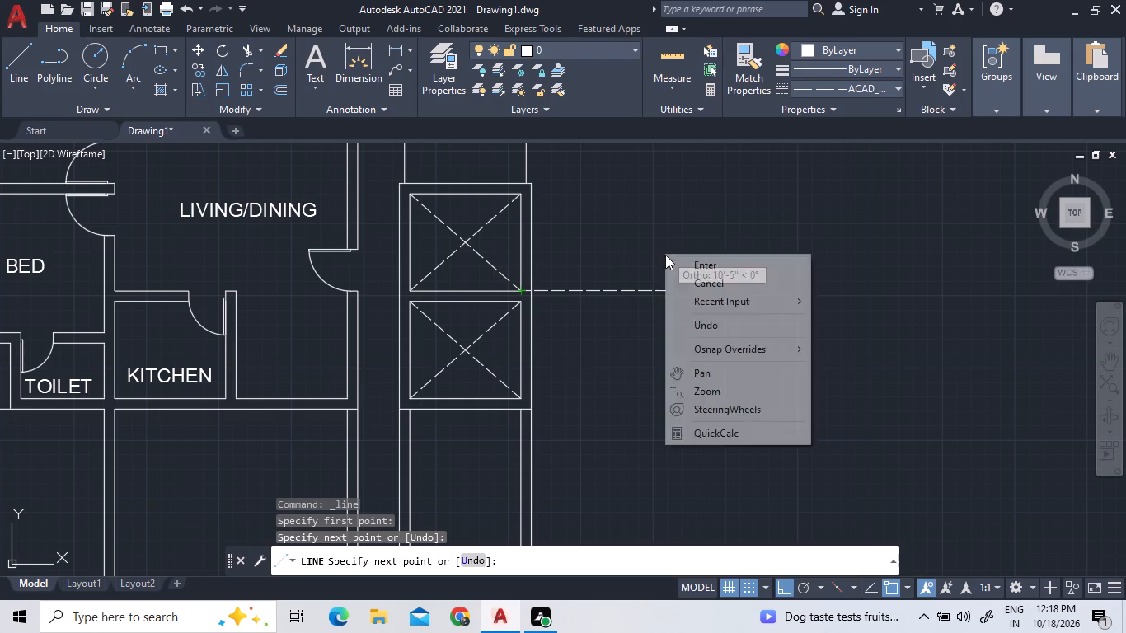
click(668, 263)
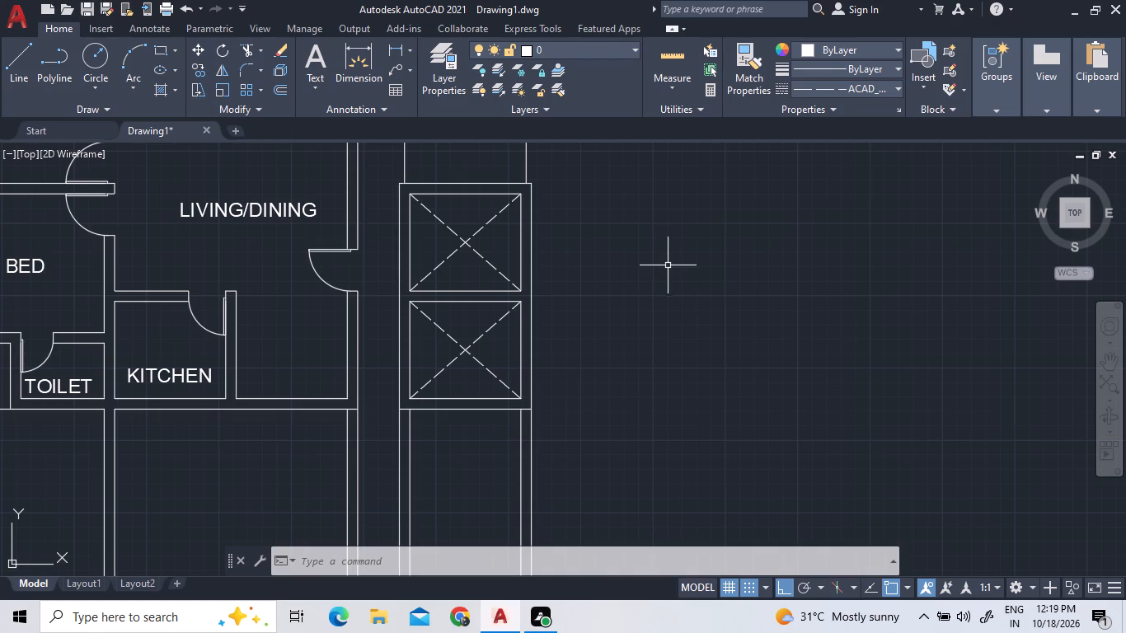
Examine the lower flat's layout together with the staircase, open bay and crossed small rooms beside it.
scroll(665, 284, down, 3)
scroll(640, 279, up, 2)
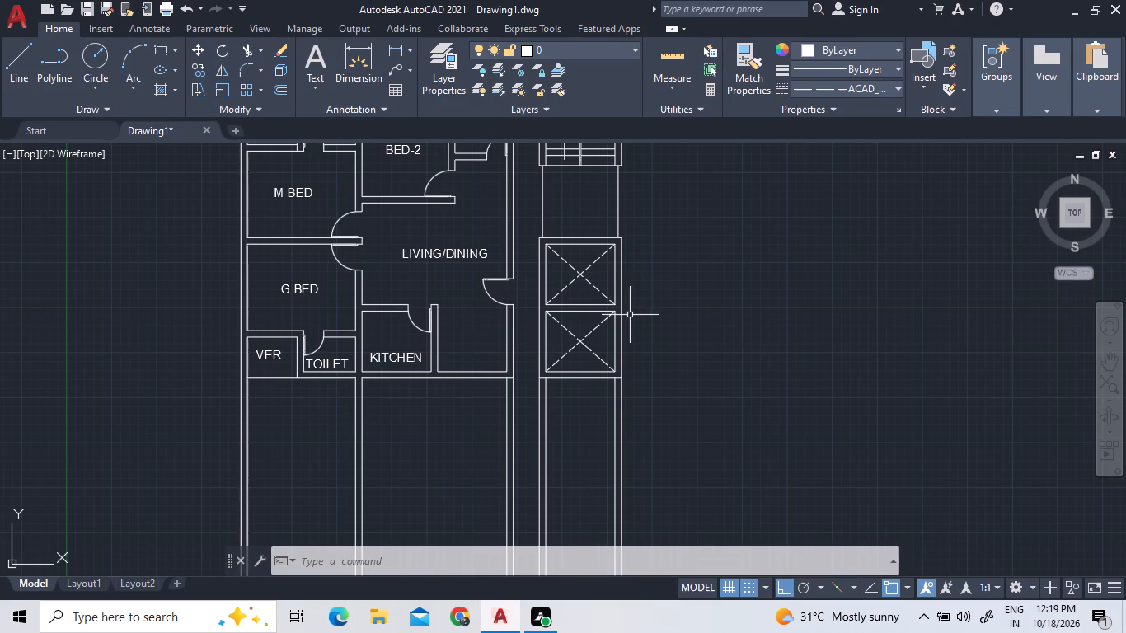
scroll(628, 315, down, 1)
scroll(596, 252, up, 2)
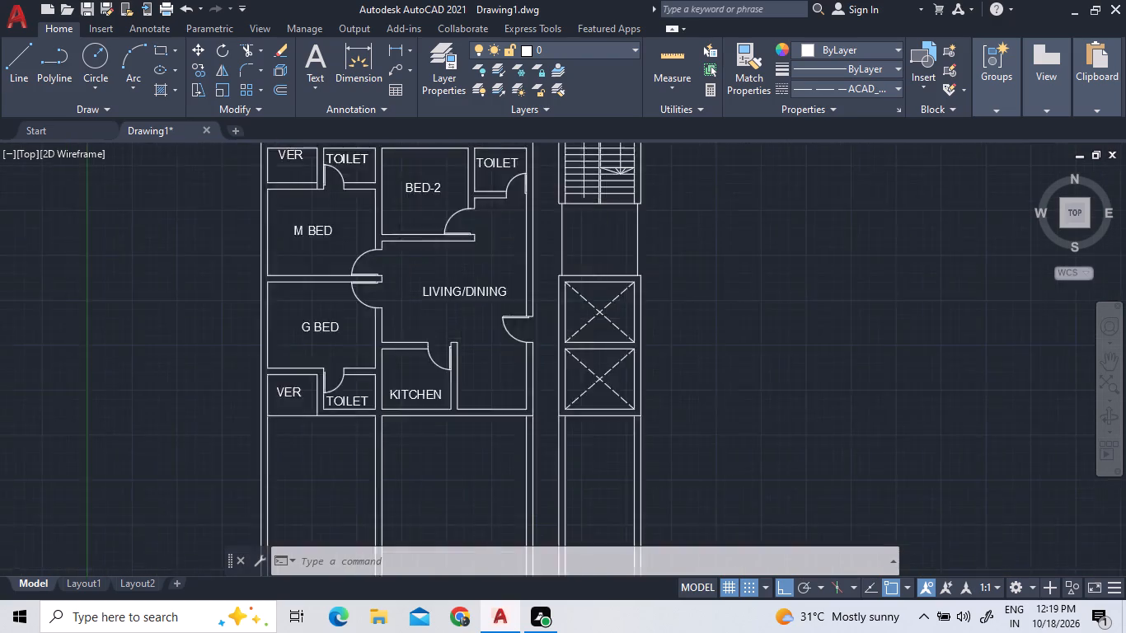
scroll(596, 252, up, 1)
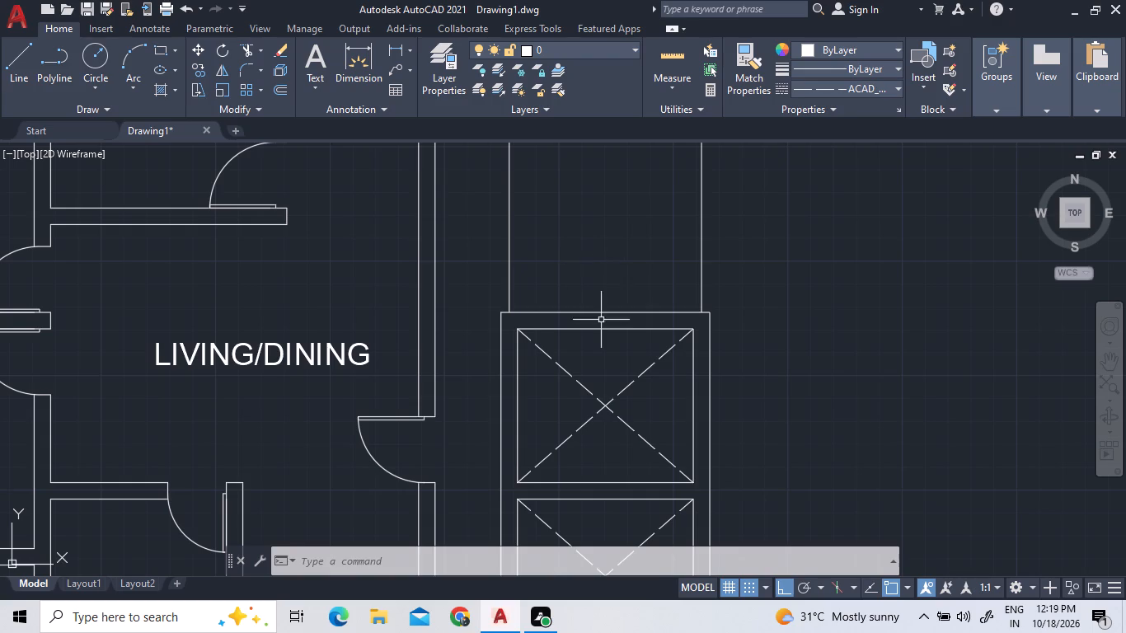
scroll(602, 324, down, 2)
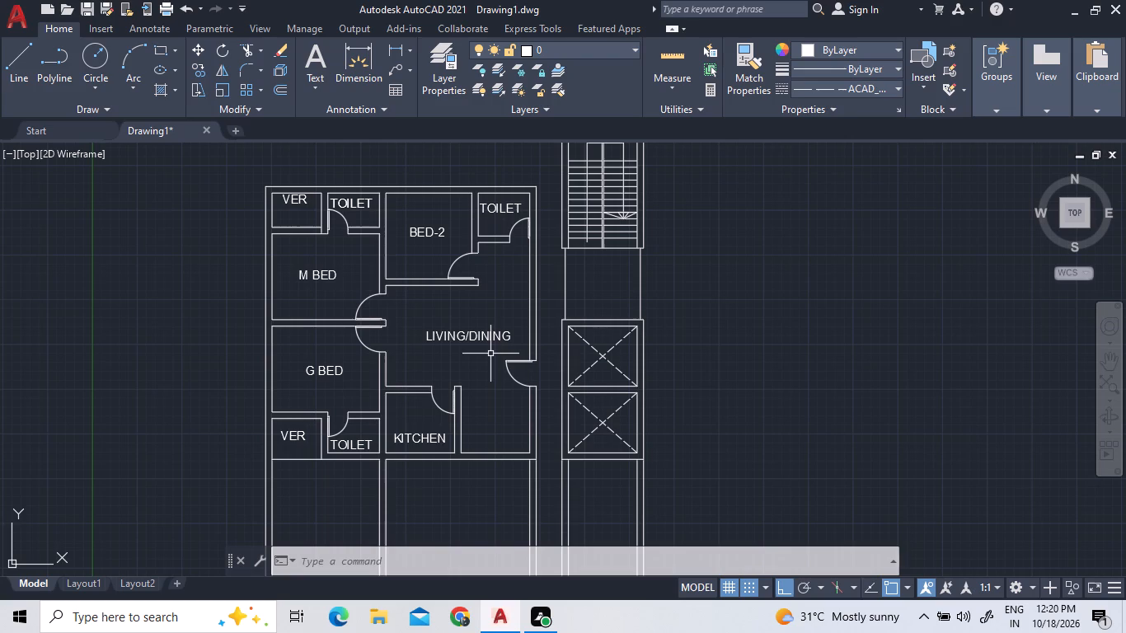
scroll(490, 354, down, 1)
Extend the outer bottom wall line beneath the kitchen of the lower flat.
scroll(490, 438, up, 2)
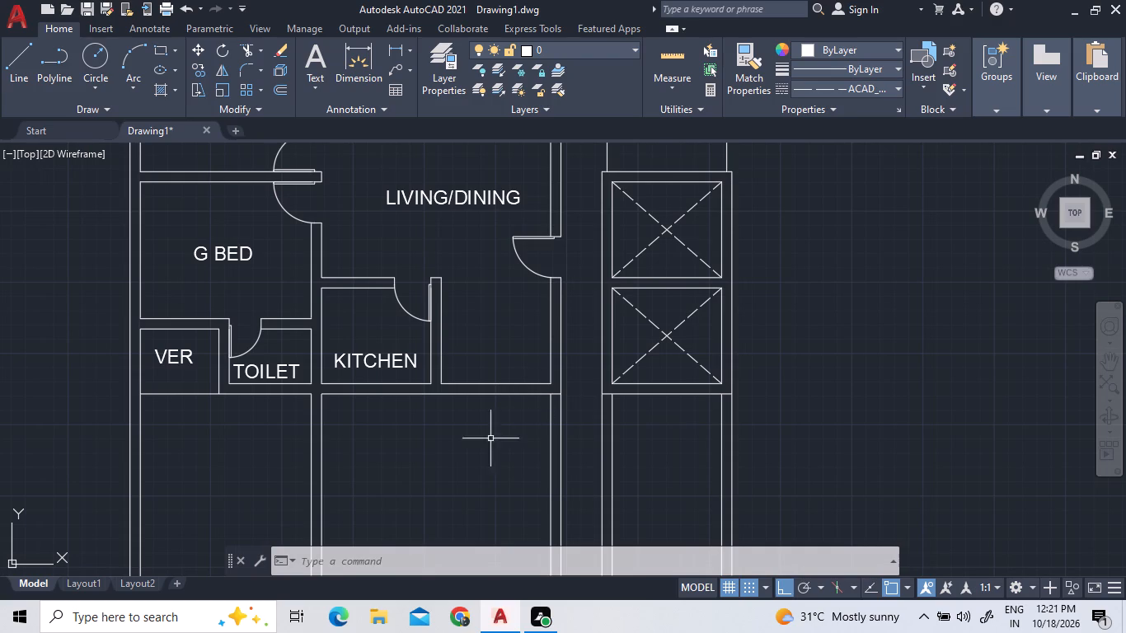
scroll(330, 460, up, 2)
scroll(330, 460, down, 2)
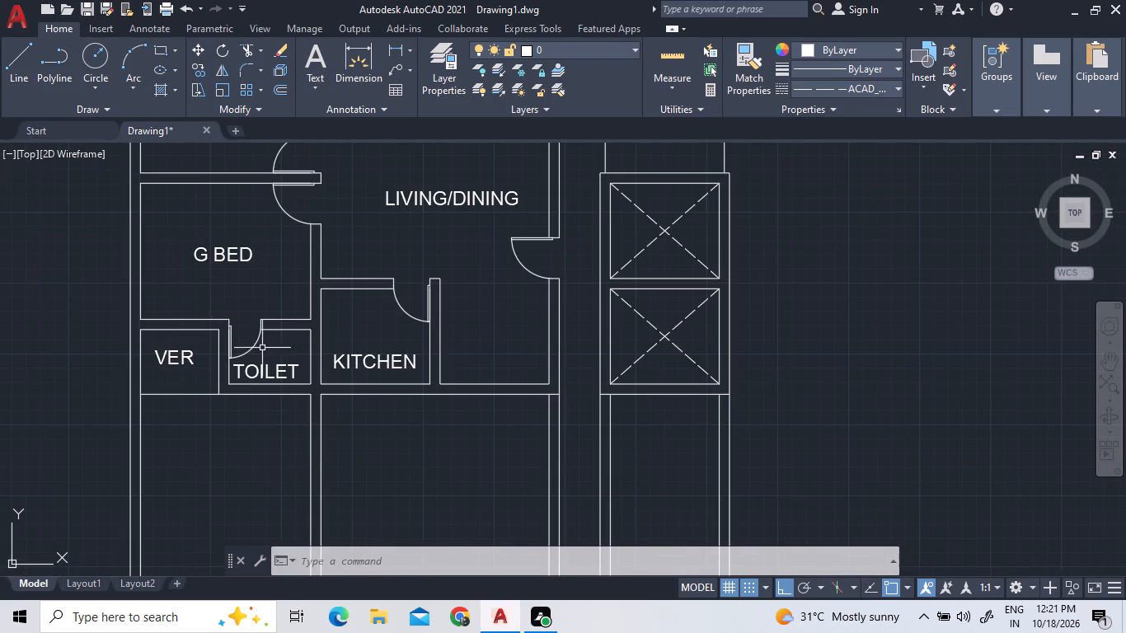
double_click(260, 49)
click(260, 49)
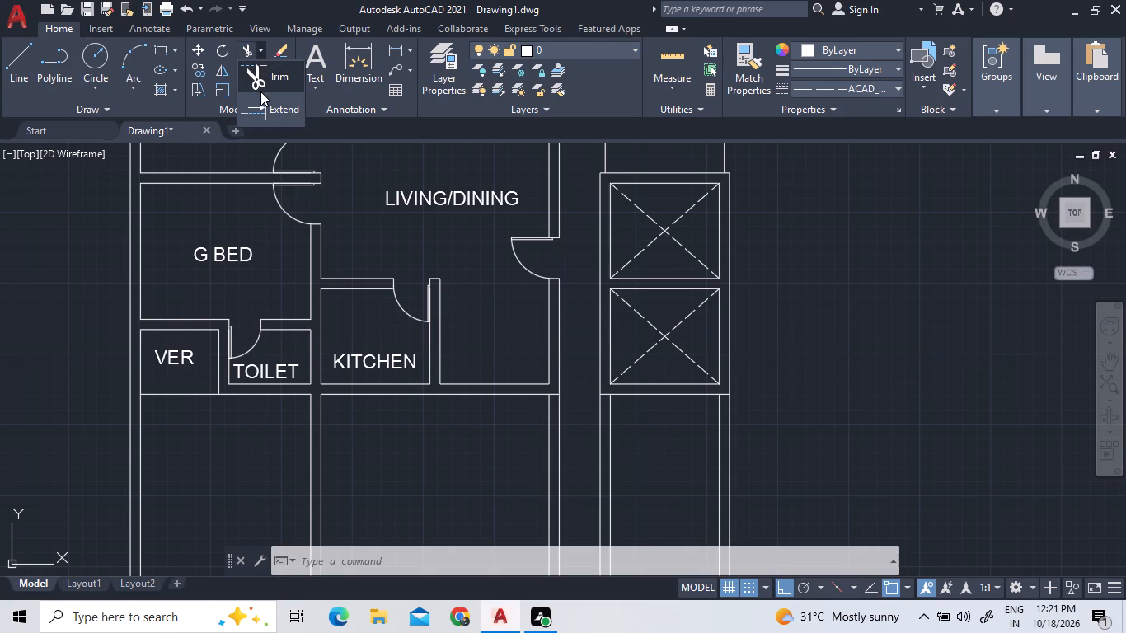
click(260, 105)
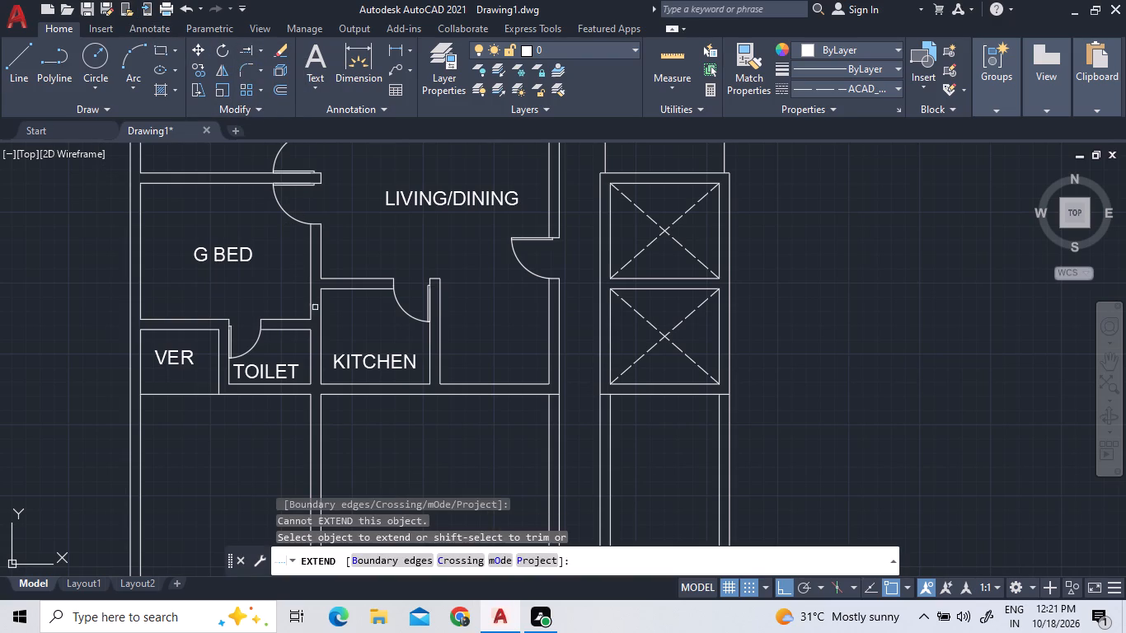
click(345, 396)
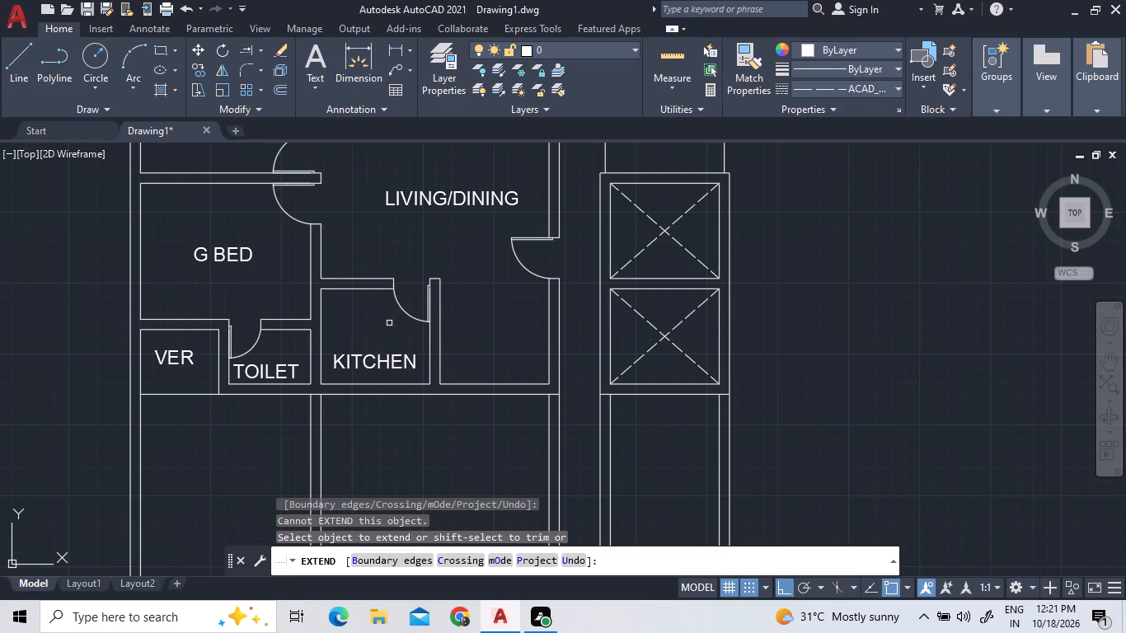
key(Escape)
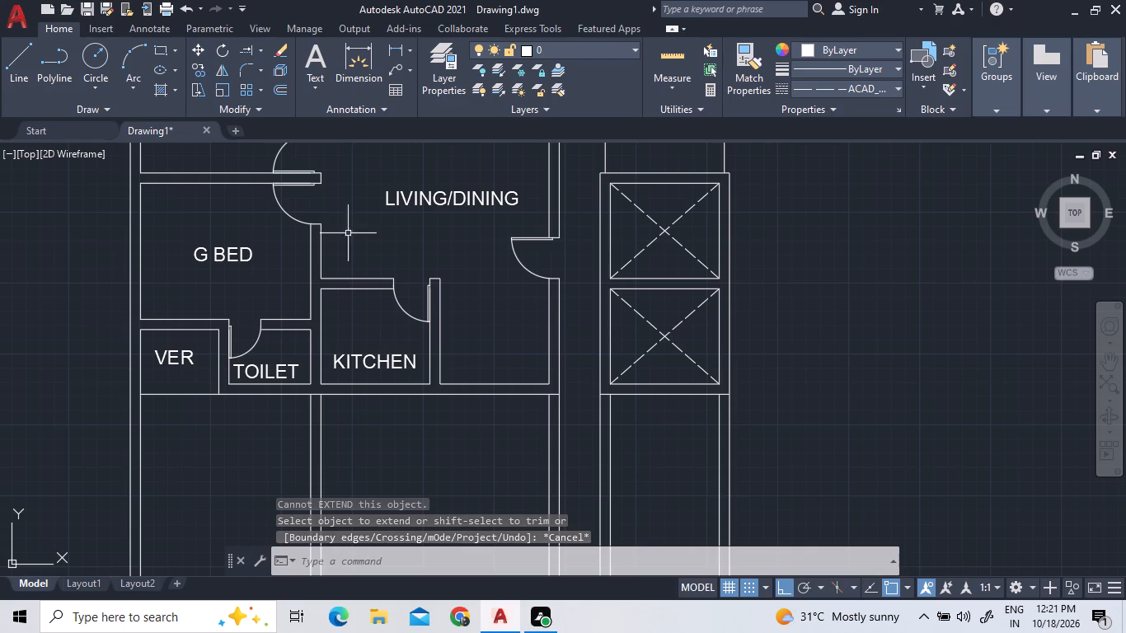
Extend the outer bottom wall line beneath the lower VER room to the outer face of the west wall.
click(248, 54)
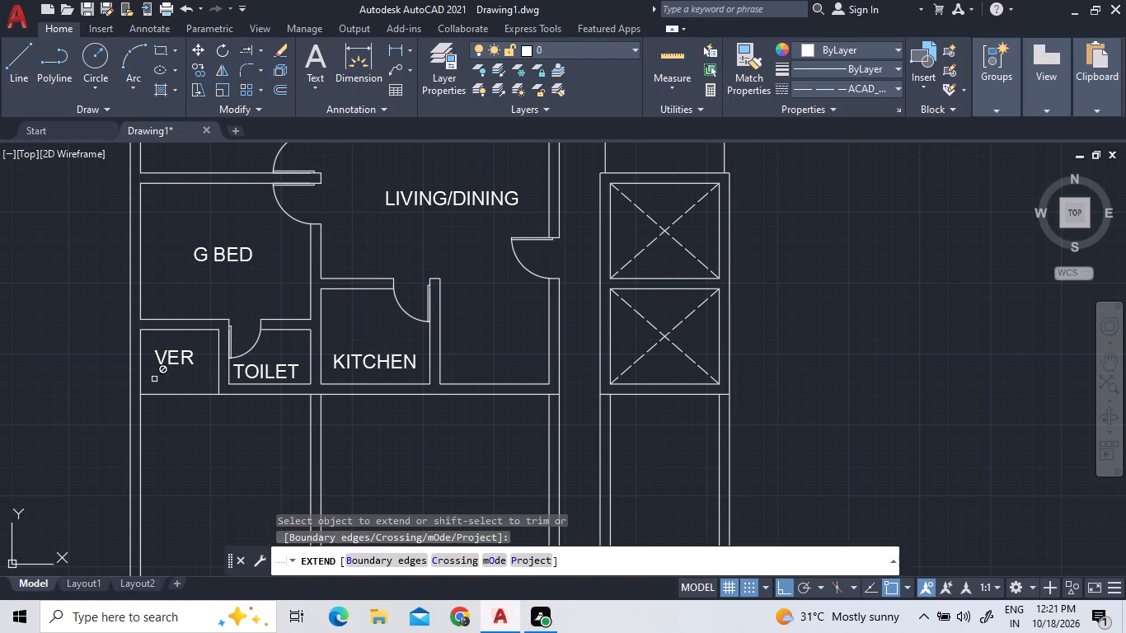
double_click(149, 395)
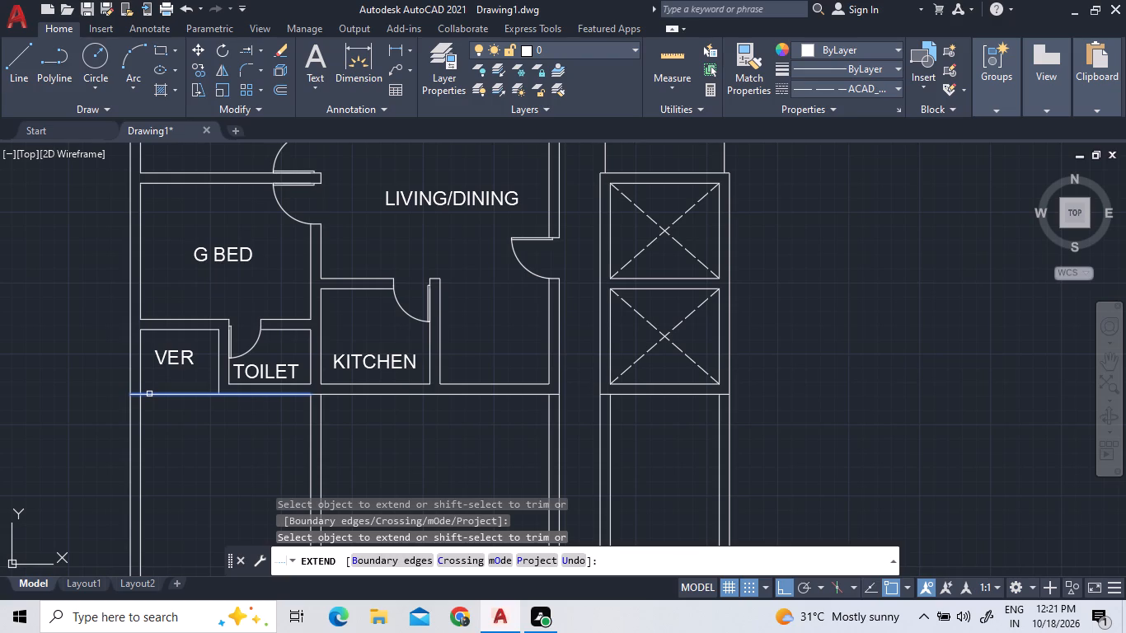
scroll(149, 391, down, 2)
scroll(242, 309, up, 1)
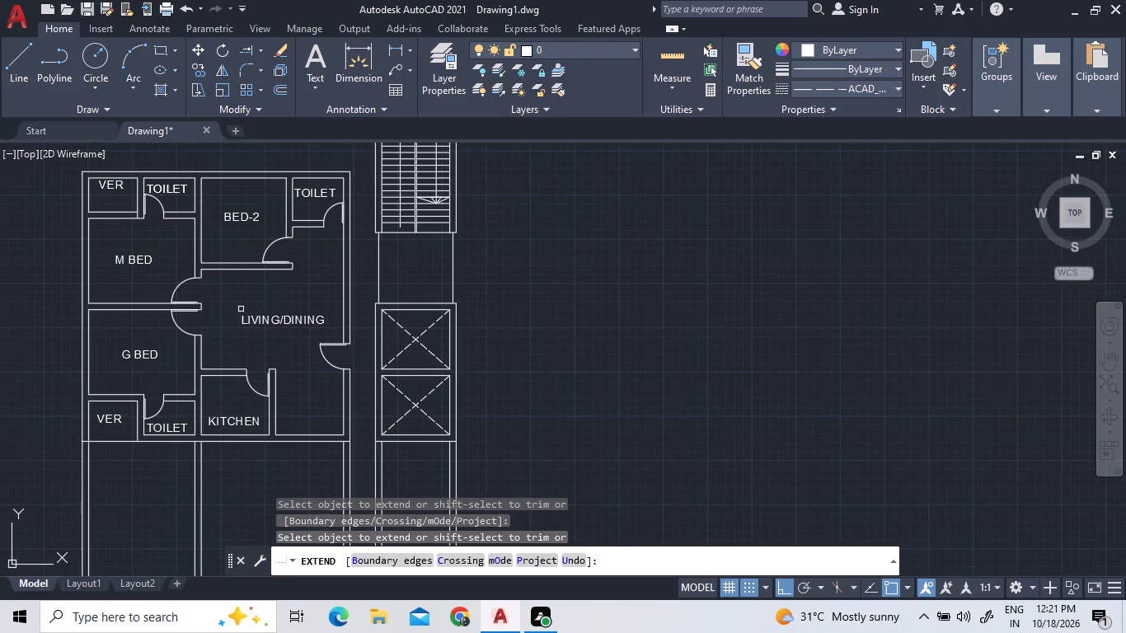
scroll(160, 298, up, 1)
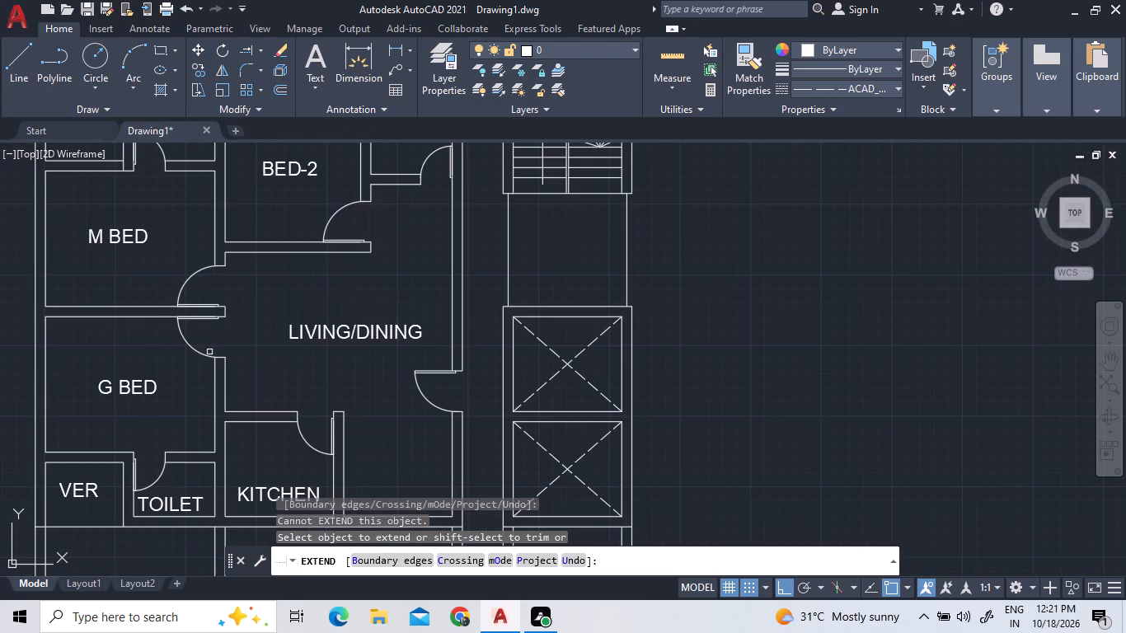
right_click(256, 353)
click(265, 357)
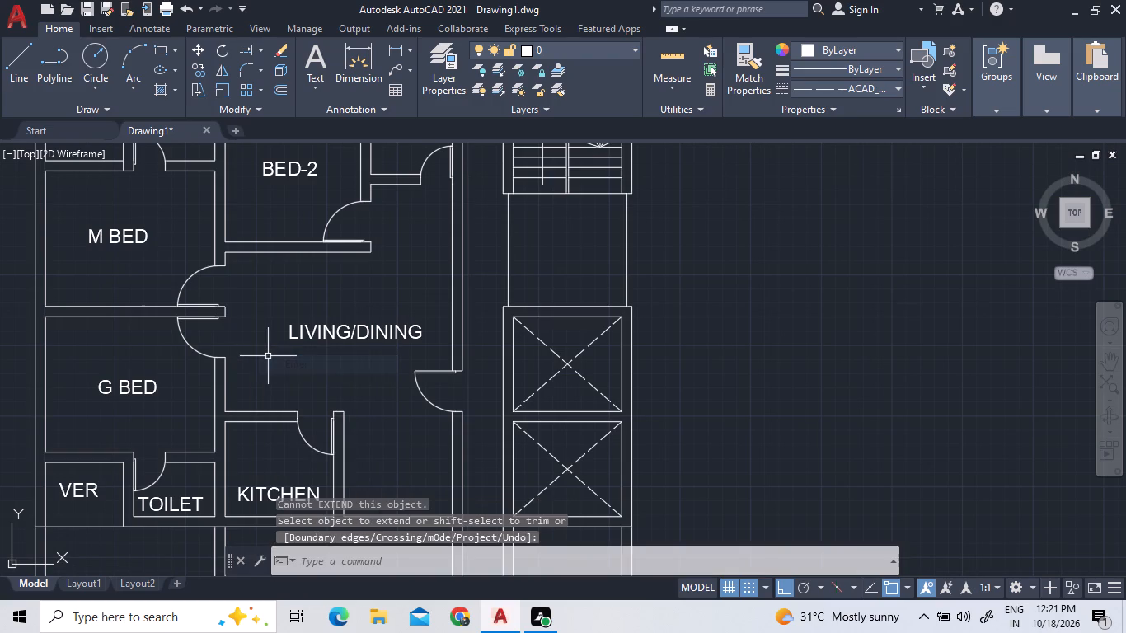
Erase the stray small window symbol lying outside the plan, west of the upper flat's M BED.
scroll(291, 359, down, 3)
scroll(216, 272, up, 3)
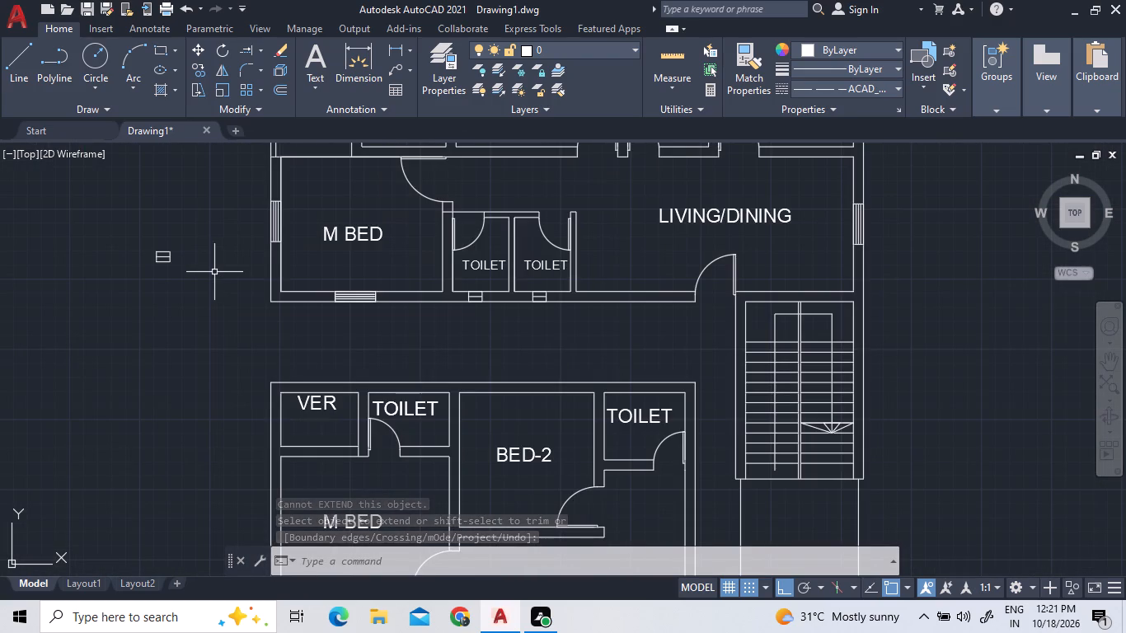
click(209, 274)
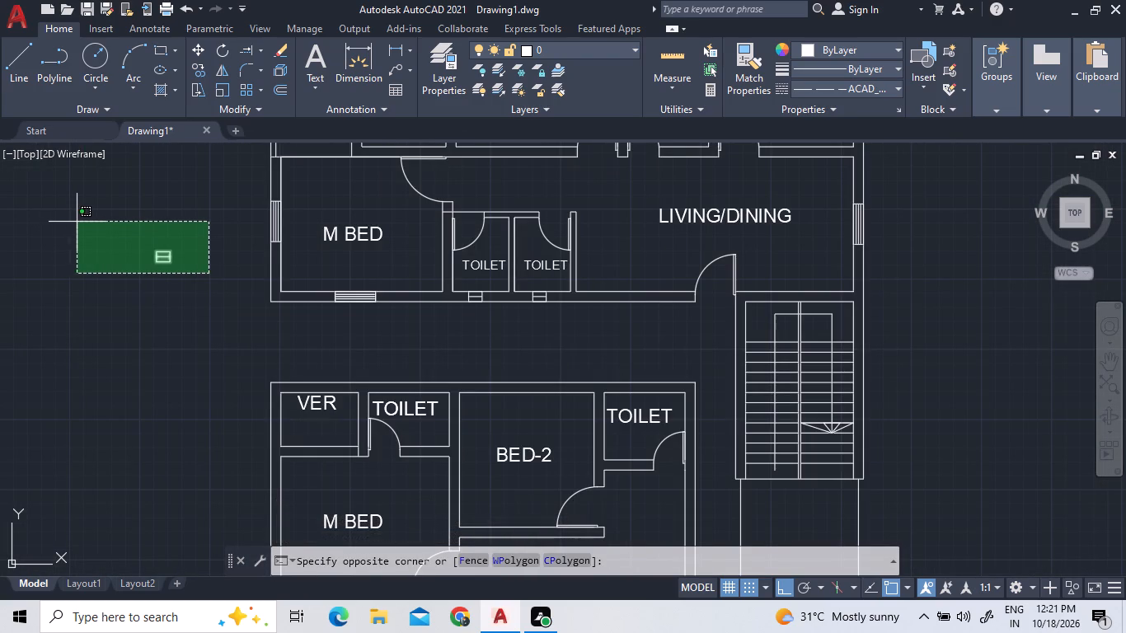
click(155, 250)
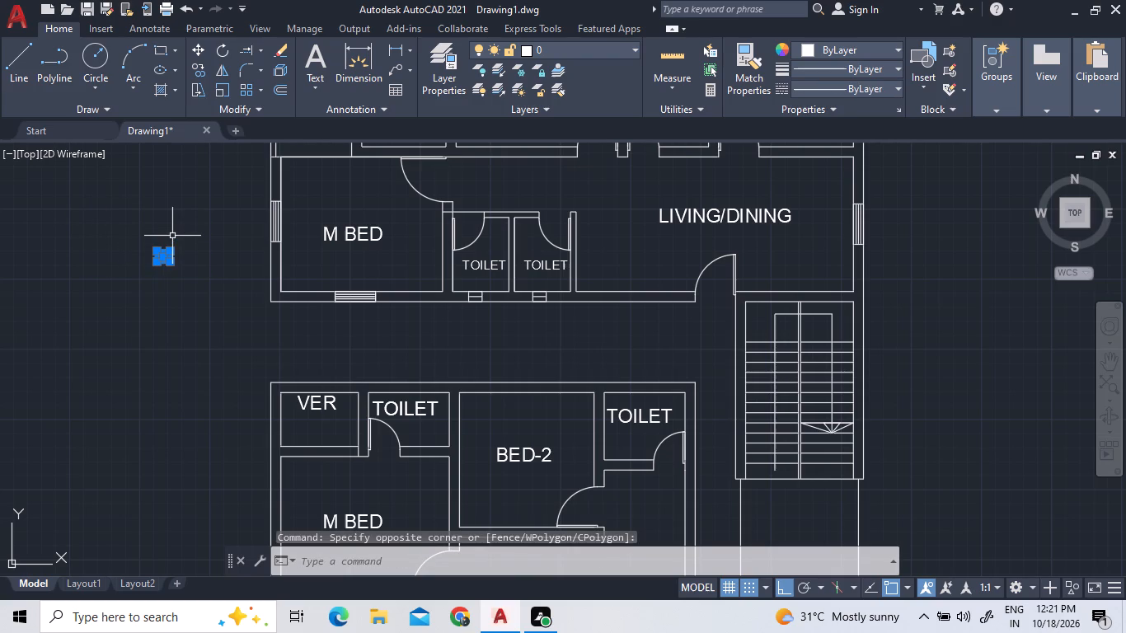
key(Delete)
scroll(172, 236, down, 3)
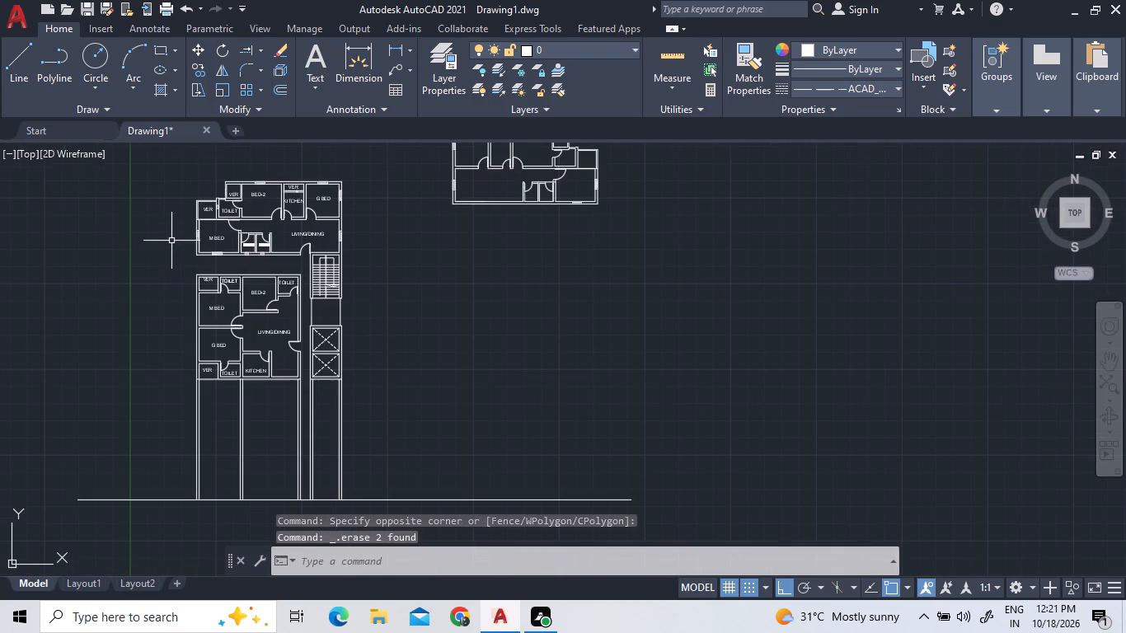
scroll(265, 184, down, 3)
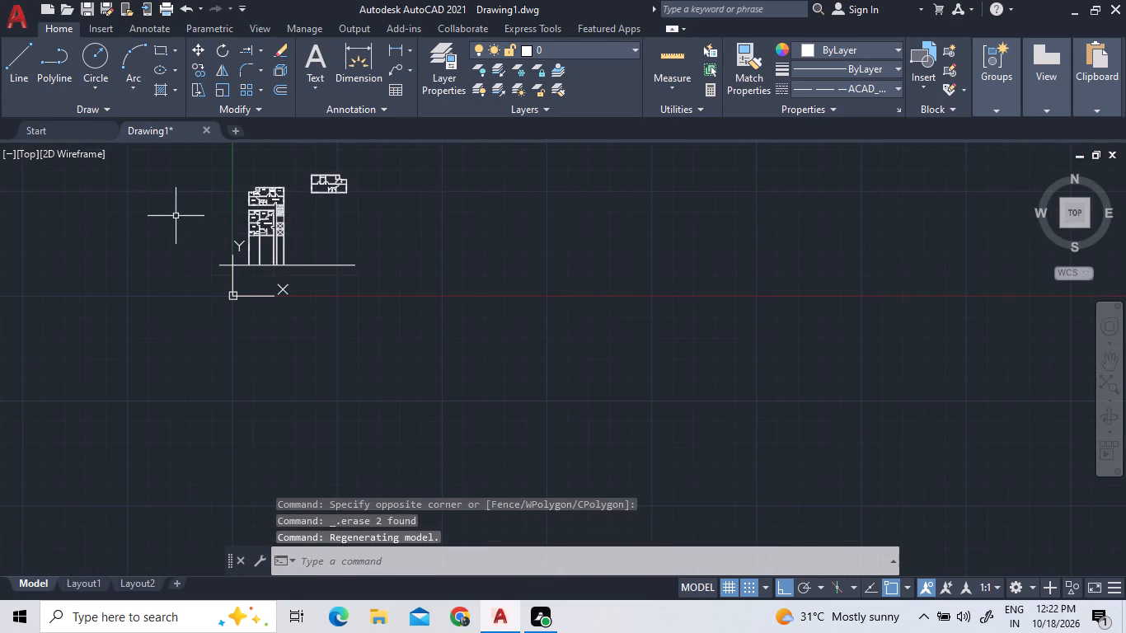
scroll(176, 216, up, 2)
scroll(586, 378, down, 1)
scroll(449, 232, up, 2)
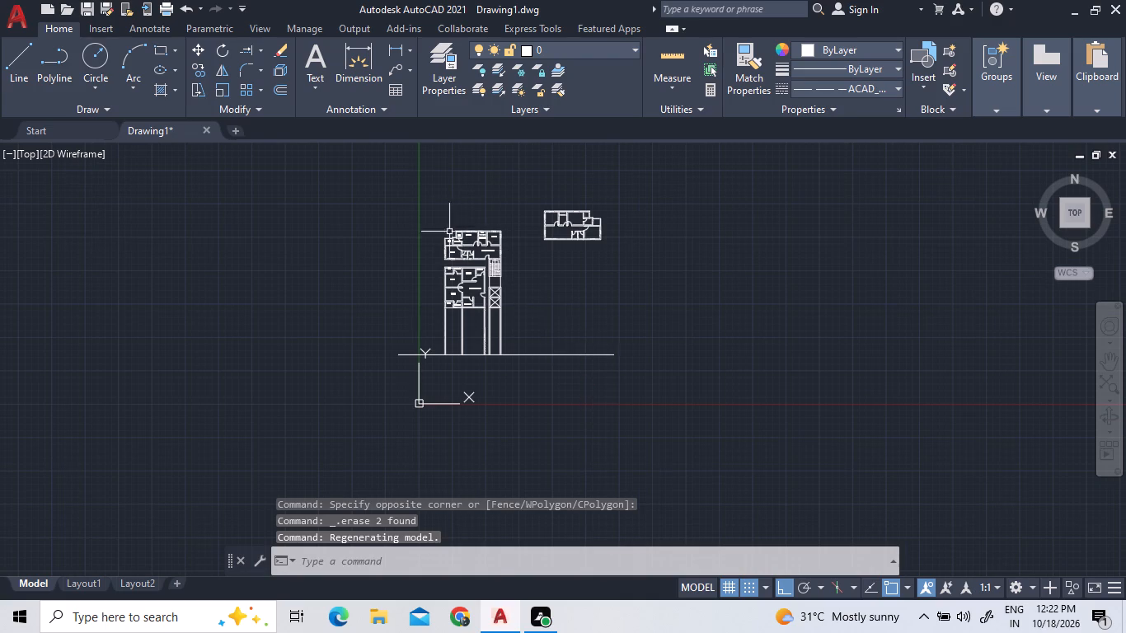
Examine both flats' layouts, the staircase and the crossed small rooms beside the lower flat.
scroll(449, 232, up, 1)
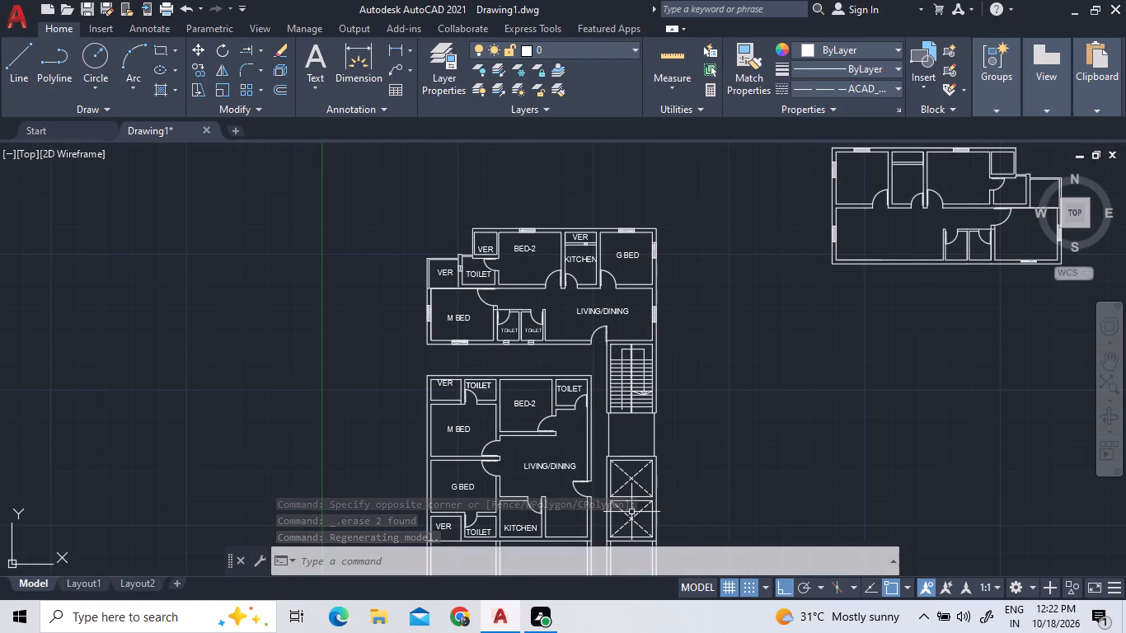
scroll(627, 428, down, 2)
scroll(628, 463, up, 1)
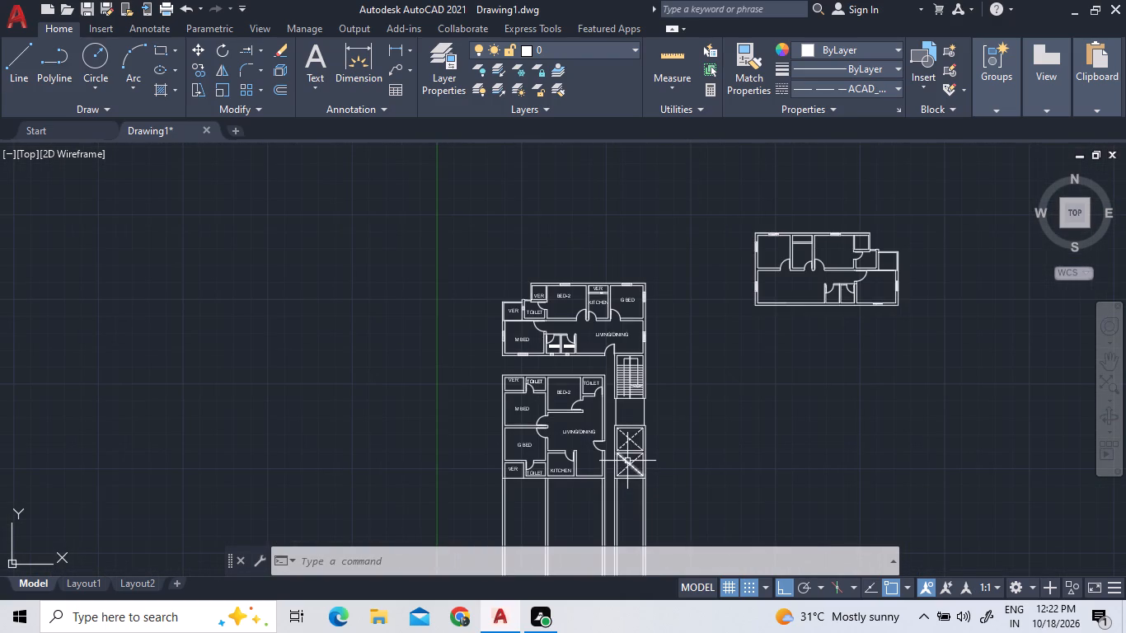
scroll(622, 452, up, 2)
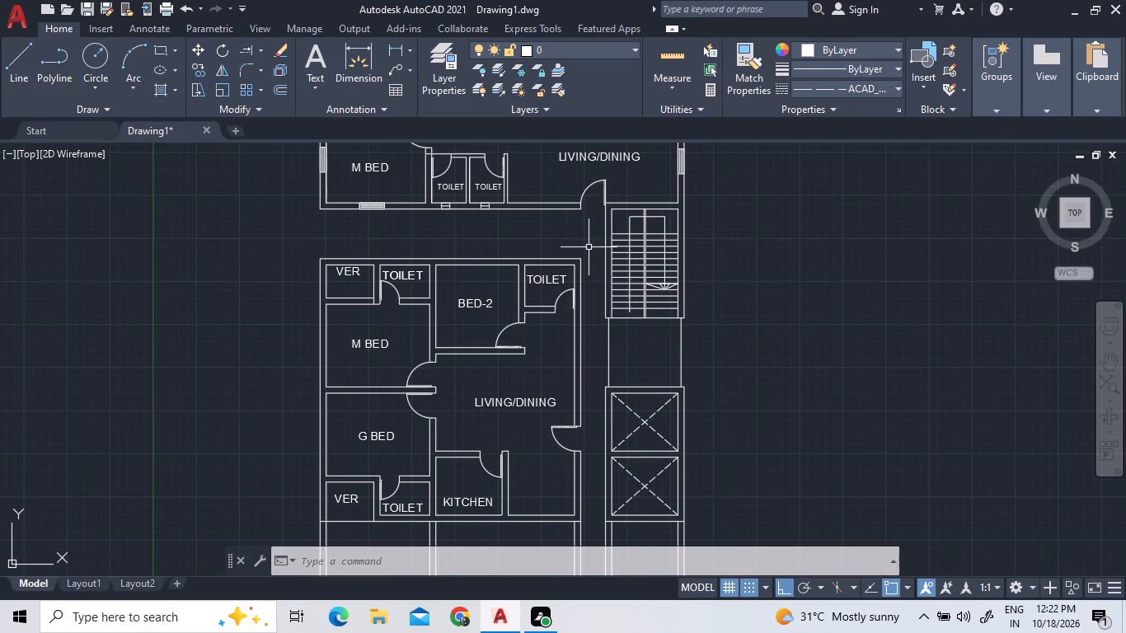
scroll(589, 247, down, 1)
scroll(588, 246, up, 2)
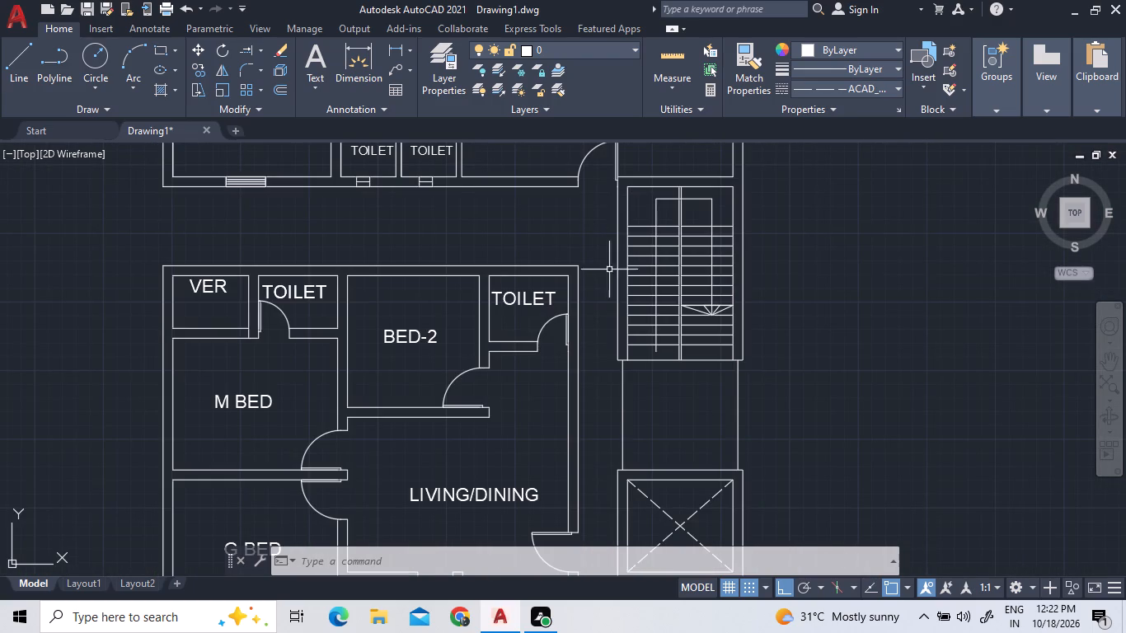
scroll(612, 289, down, 2)
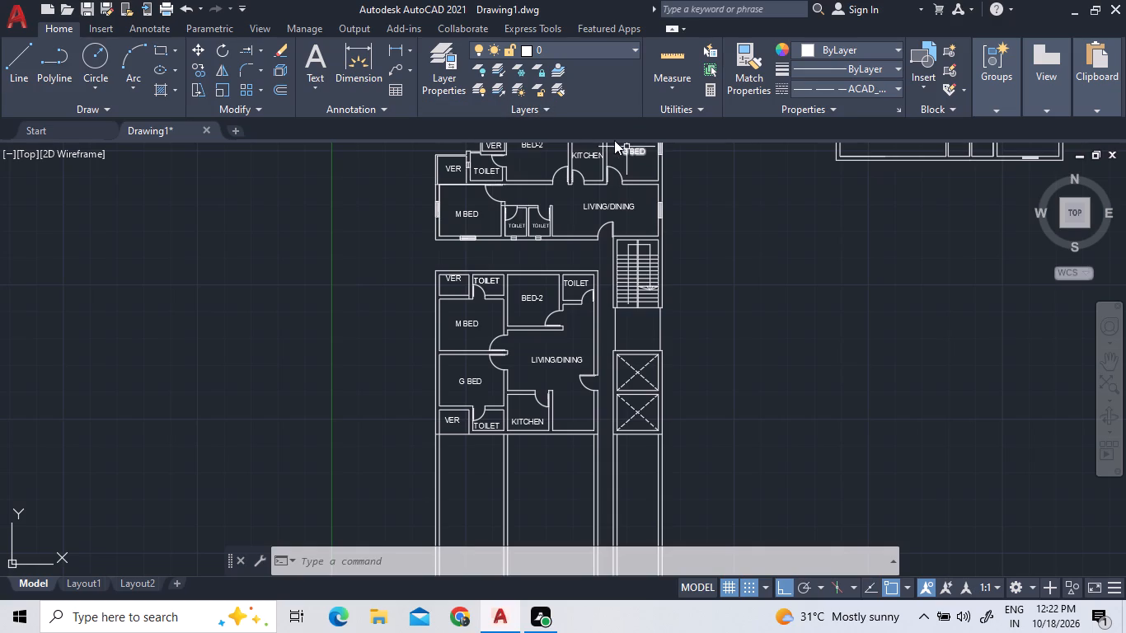
scroll(575, 168, up, 1)
Add a multiline text label D at the door opening between the upper flat's west TOILET and BED-2.
middle_drag(575, 171, 498, 393)
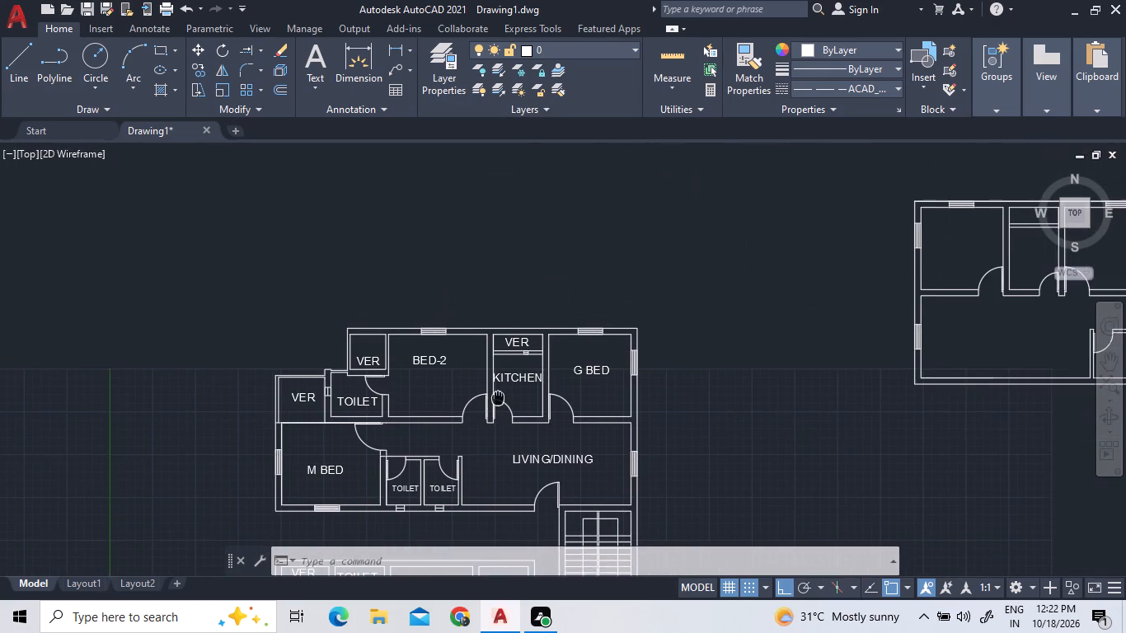
middle_drag(498, 393, 506, 353)
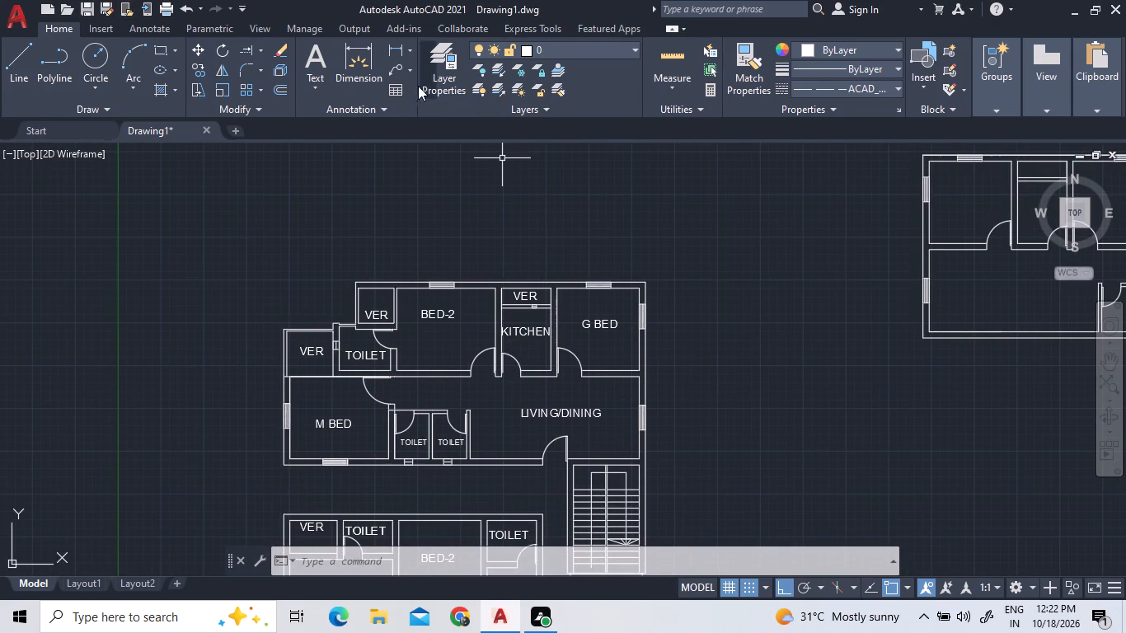
click(314, 63)
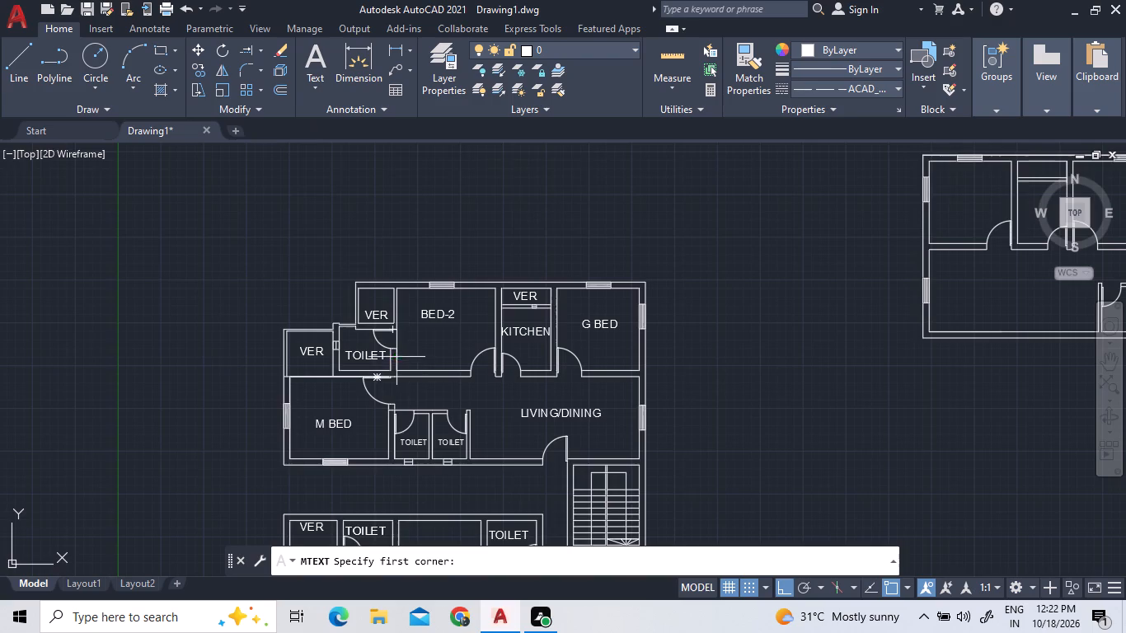
scroll(396, 353, up, 3)
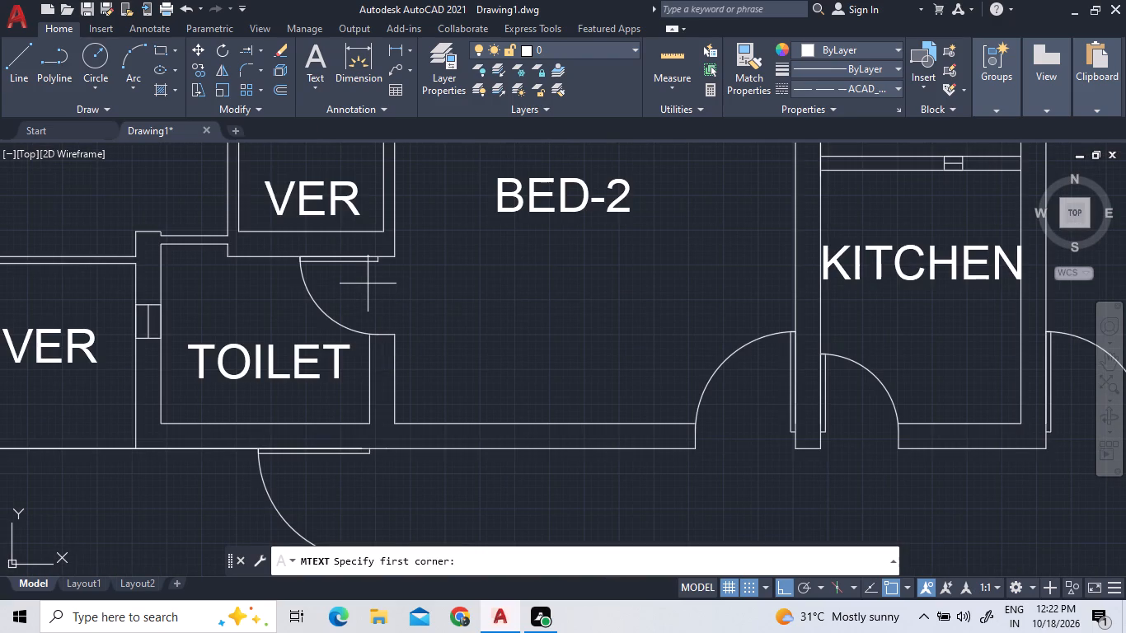
click(368, 274)
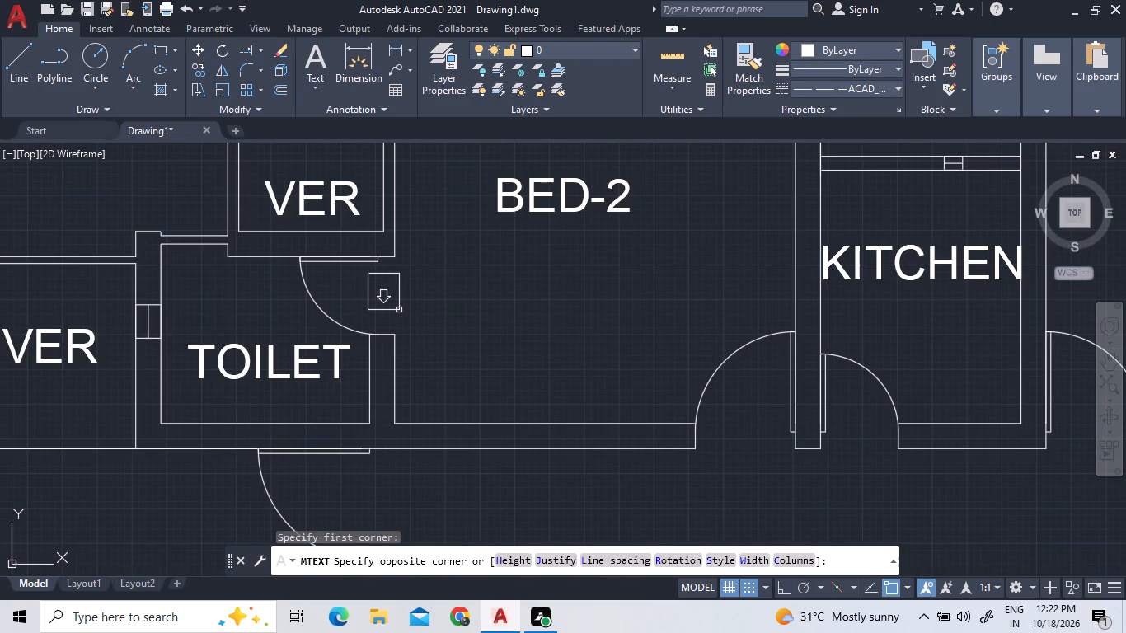
click(399, 318)
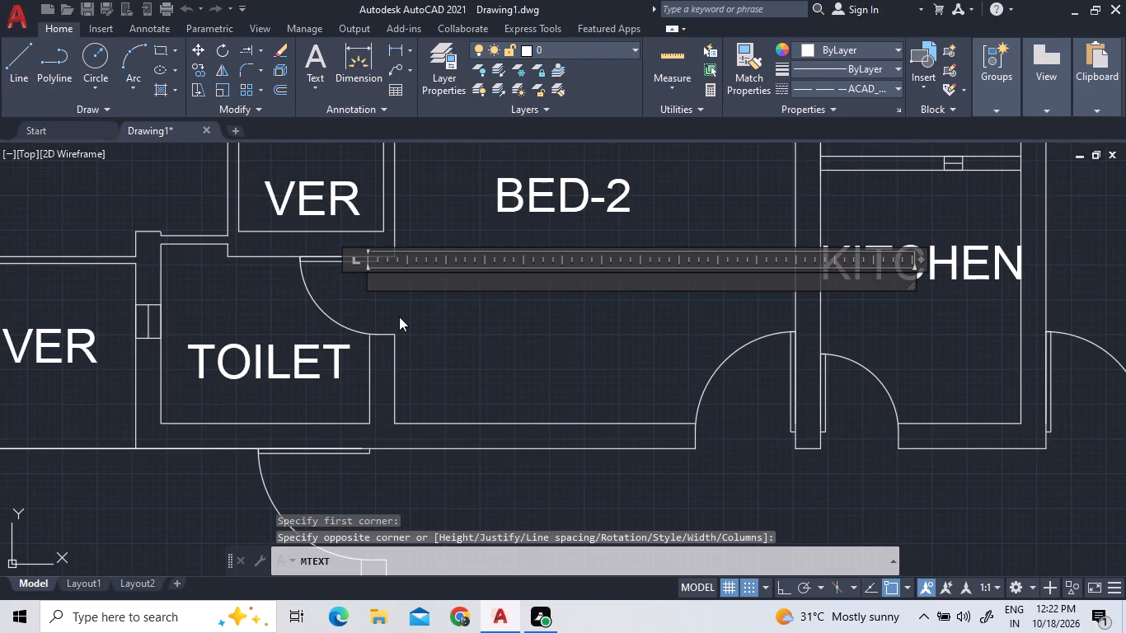
key(d)
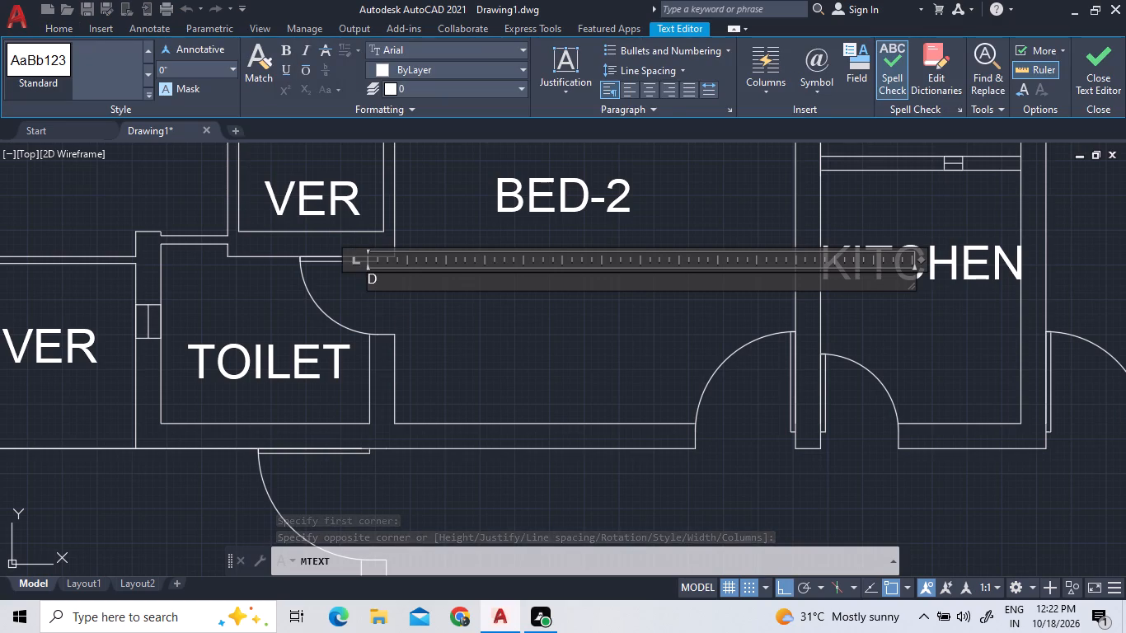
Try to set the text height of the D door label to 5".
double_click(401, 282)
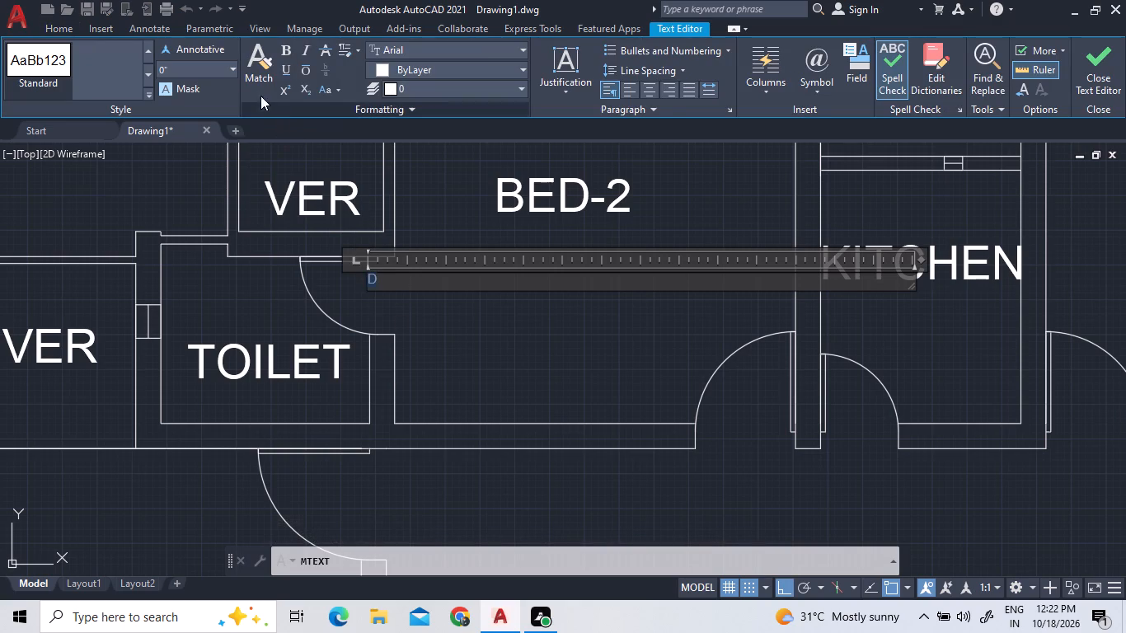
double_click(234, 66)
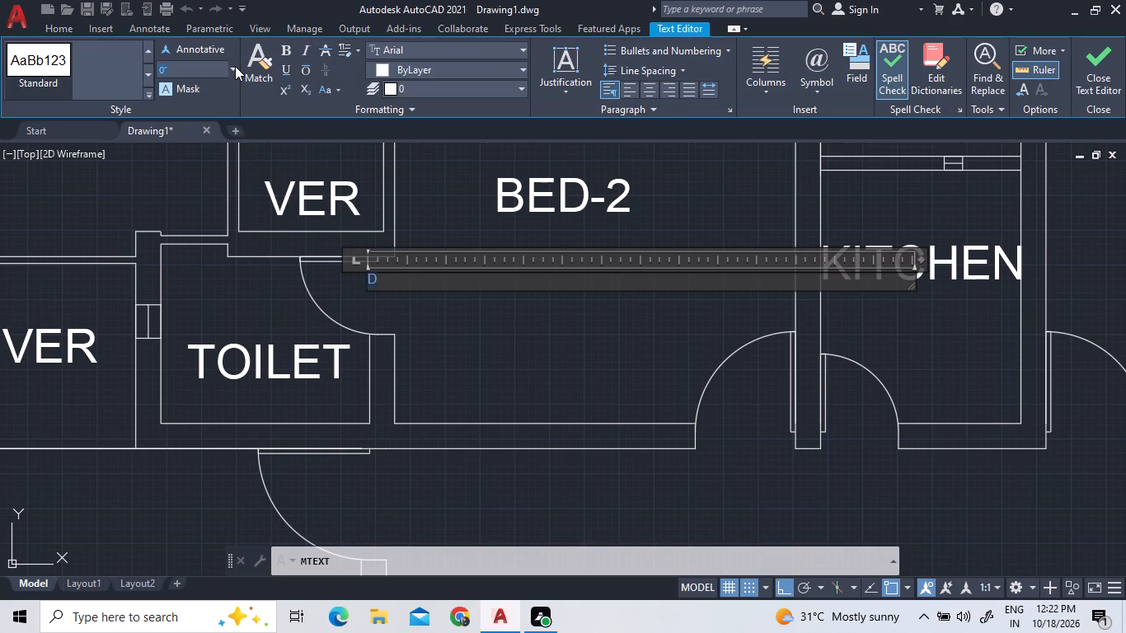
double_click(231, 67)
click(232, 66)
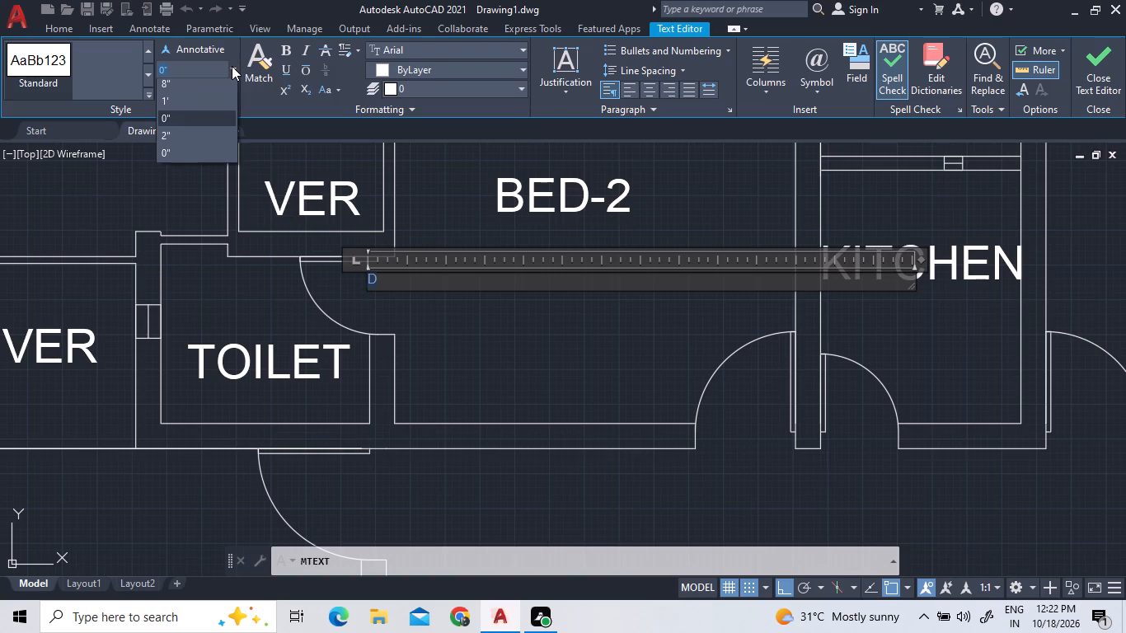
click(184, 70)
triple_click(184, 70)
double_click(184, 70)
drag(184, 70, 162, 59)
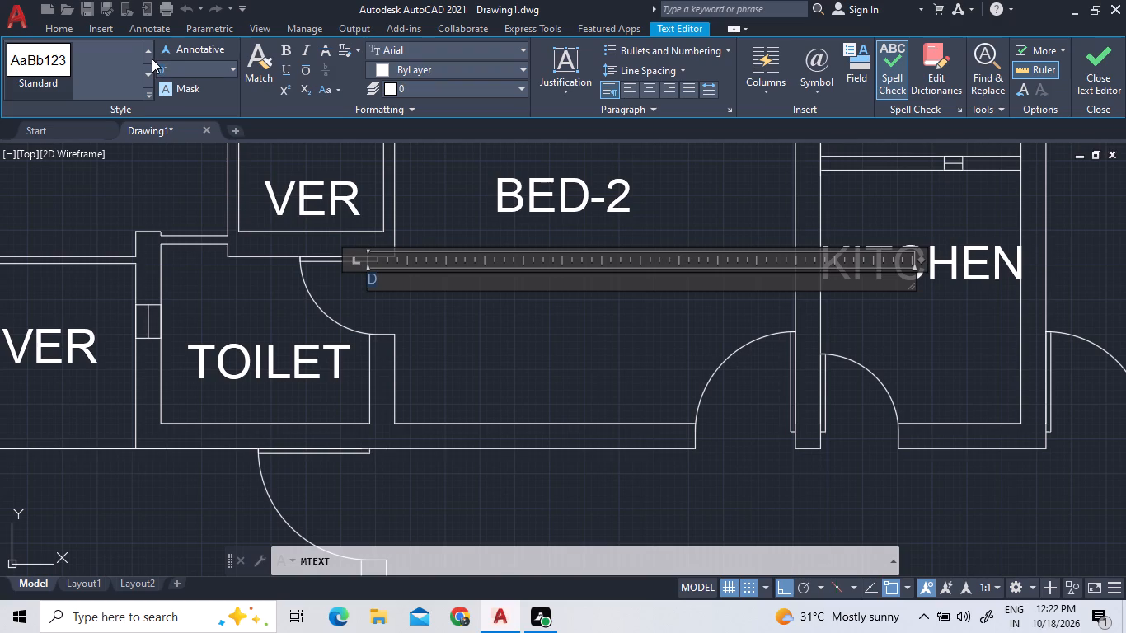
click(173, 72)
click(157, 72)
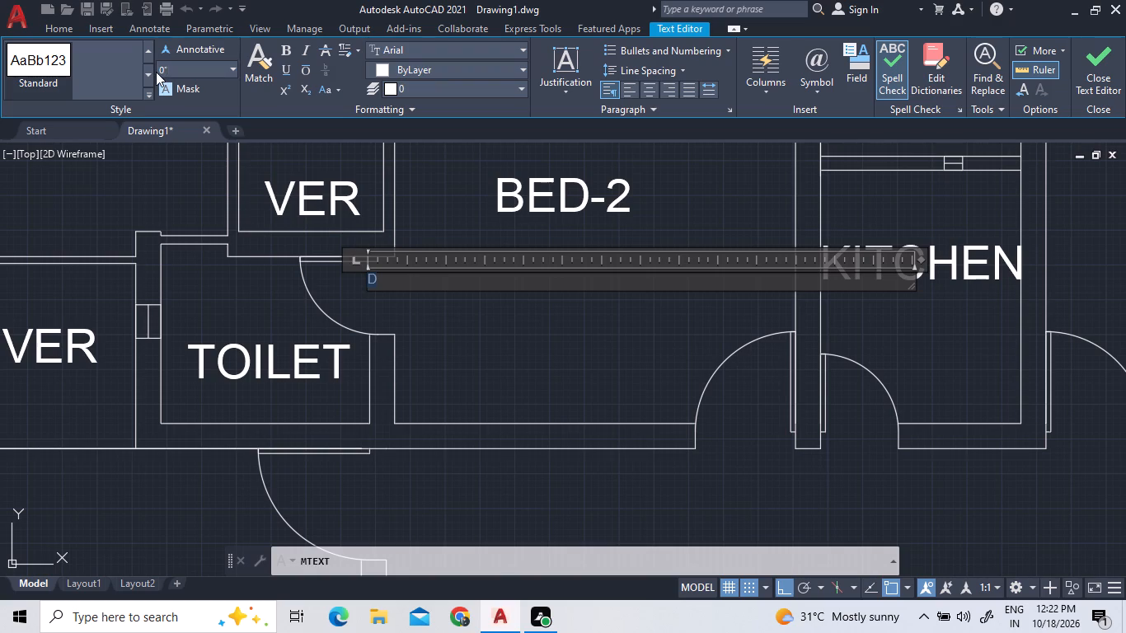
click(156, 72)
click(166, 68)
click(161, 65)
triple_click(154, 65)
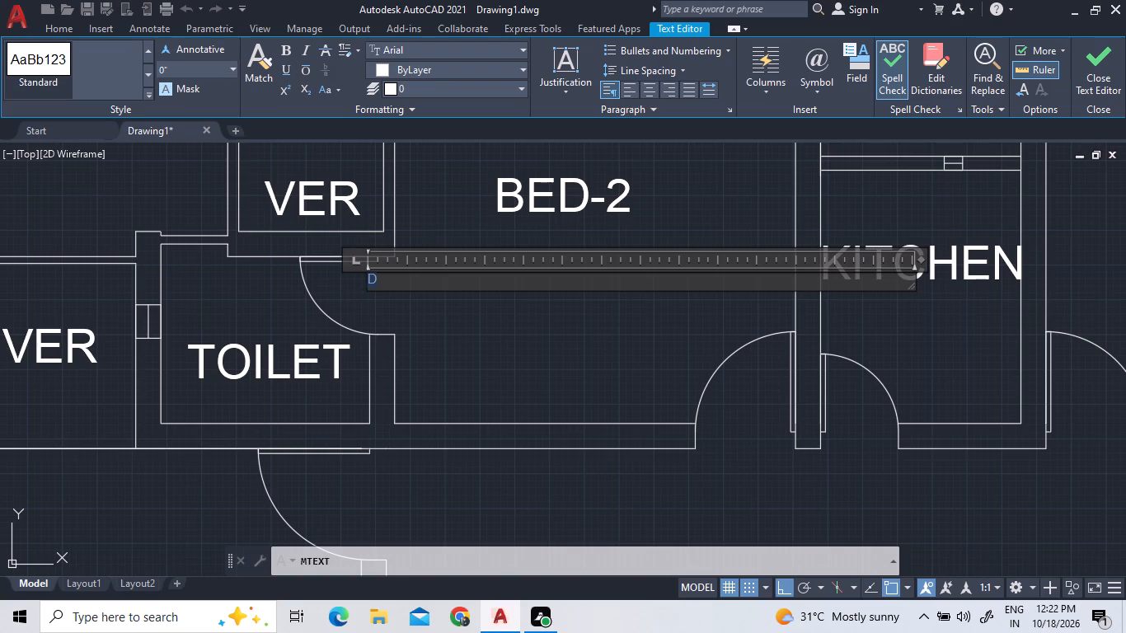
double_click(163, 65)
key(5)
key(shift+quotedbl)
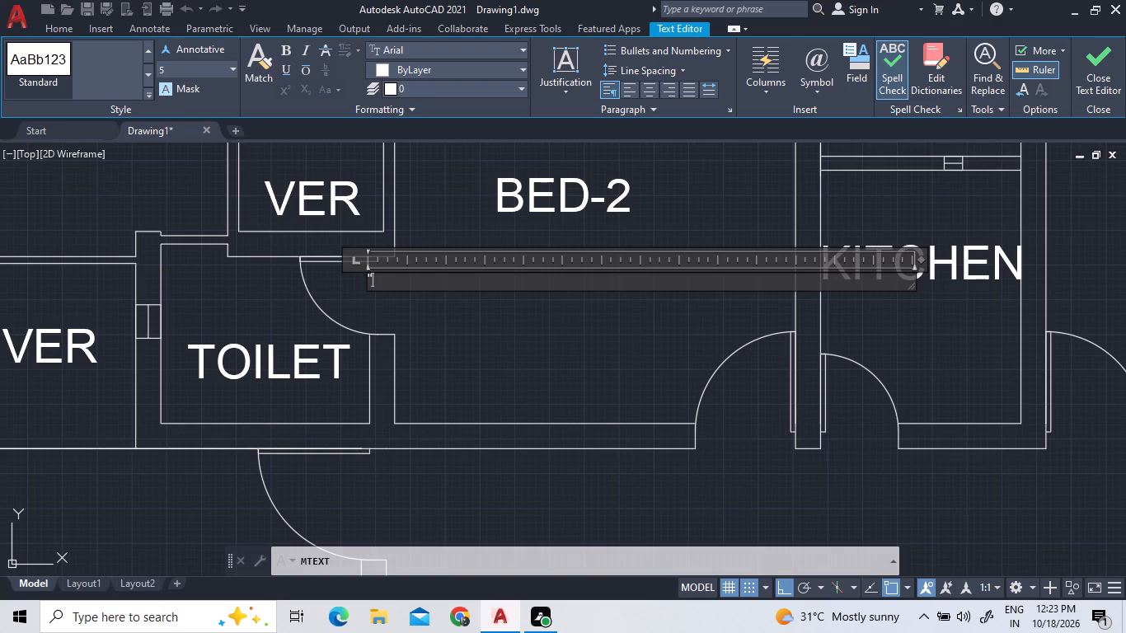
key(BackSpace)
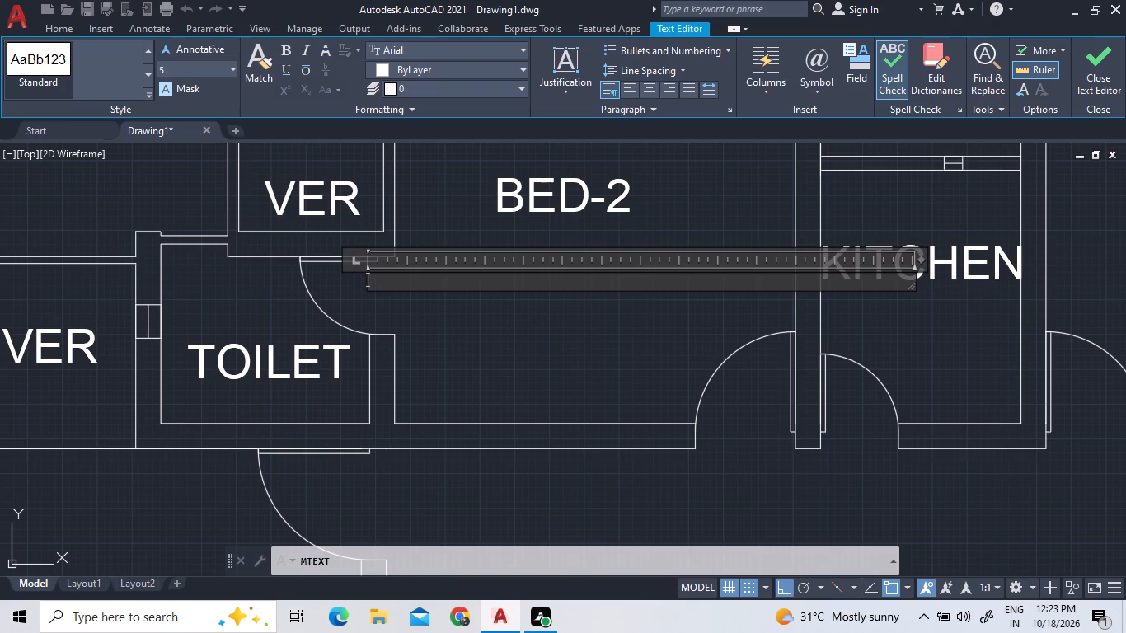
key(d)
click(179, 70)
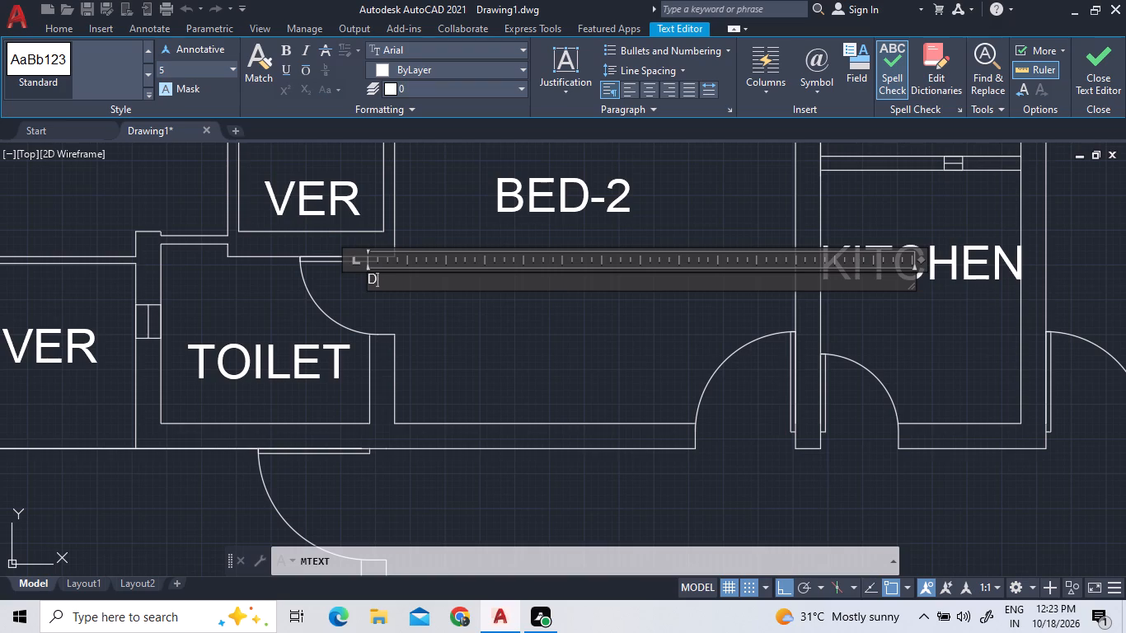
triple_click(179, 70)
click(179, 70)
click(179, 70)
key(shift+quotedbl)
Set the text height of the D door label to 5" and finish the text.
click(395, 271)
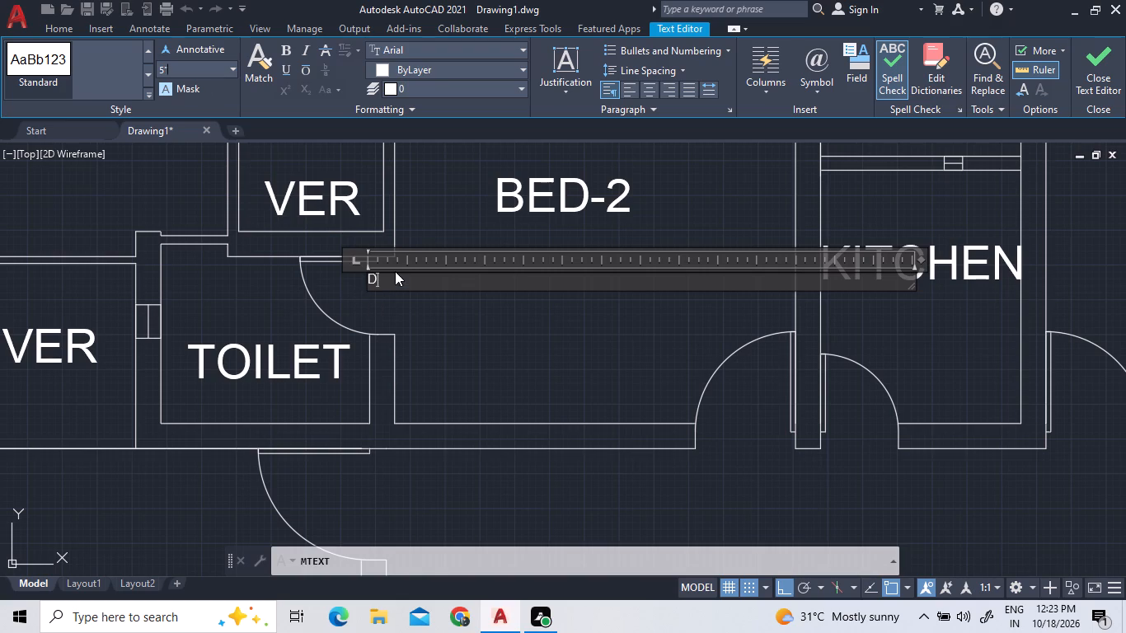
triple_click(390, 278)
triple_click(168, 68)
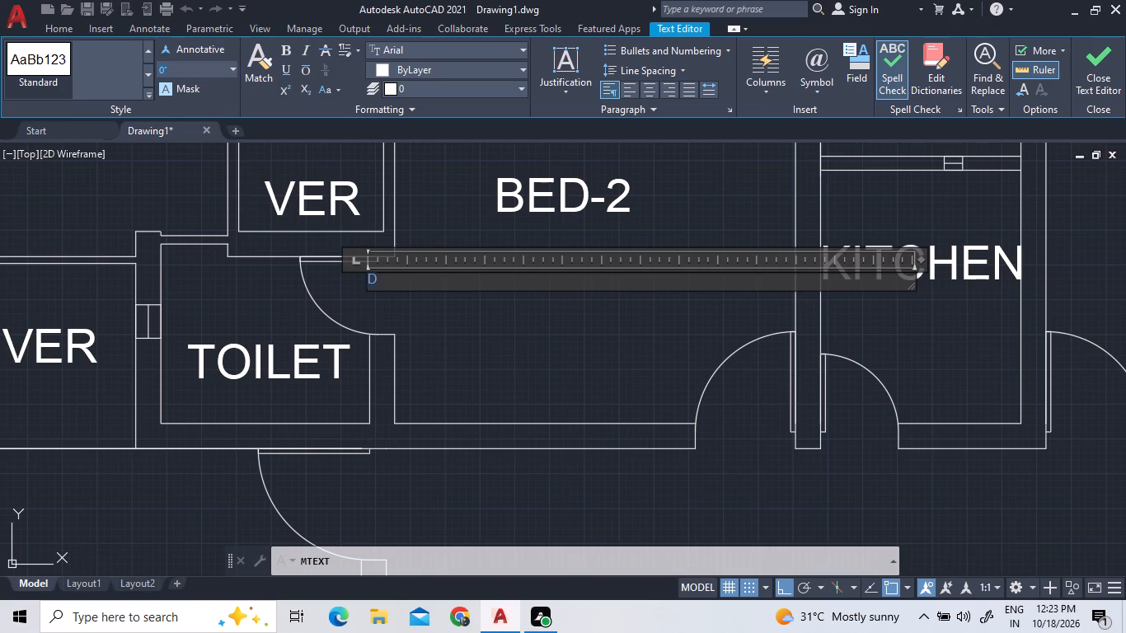
text(5")
key(Return)
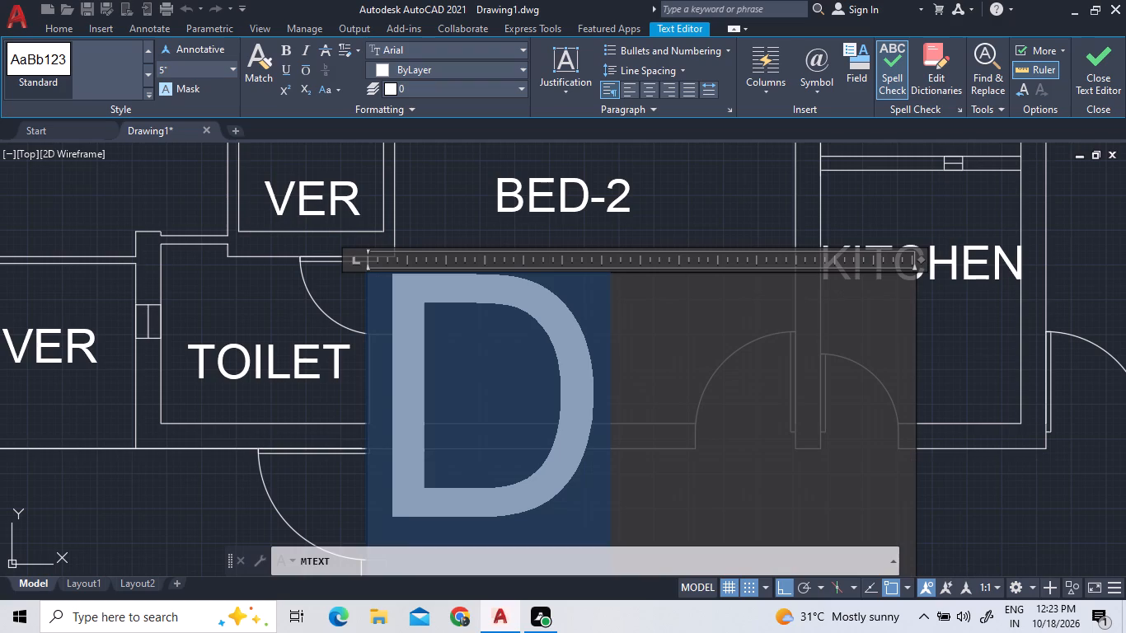
double_click(444, 197)
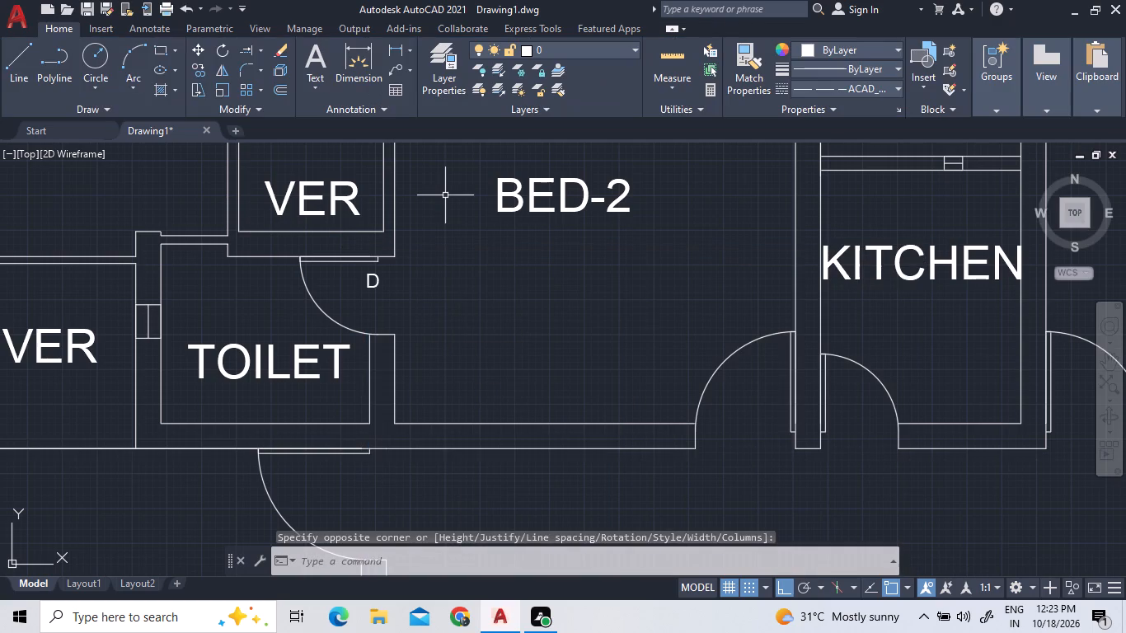
Change the door label between the TOILET and BED-2 to read D1.
triple_click(373, 288)
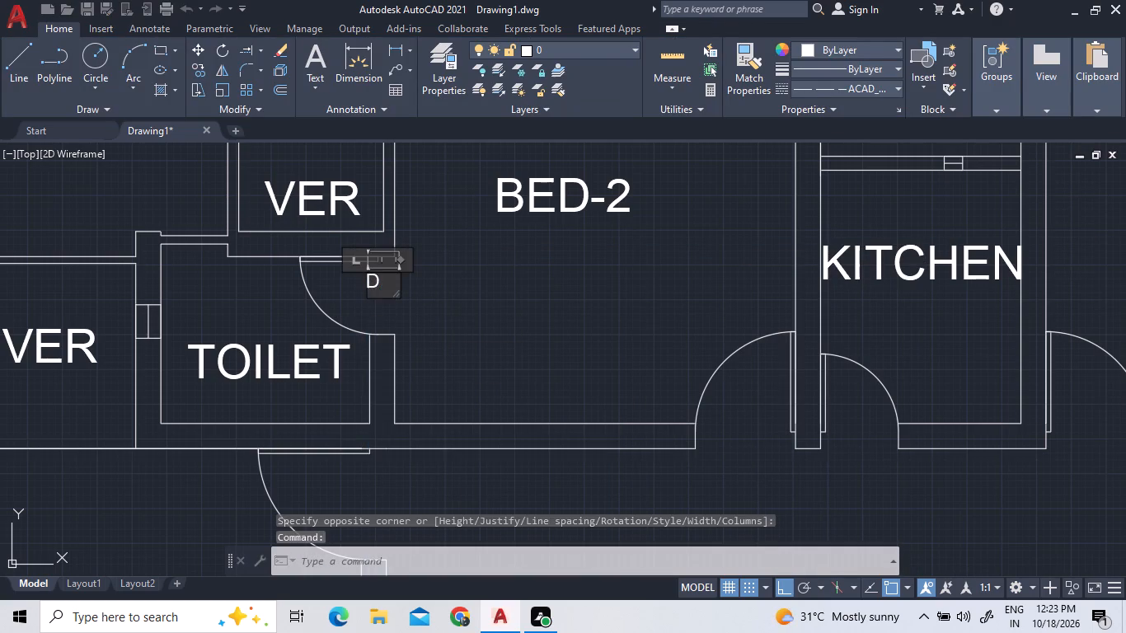
double_click(382, 288)
double_click(382, 288)
click(382, 288)
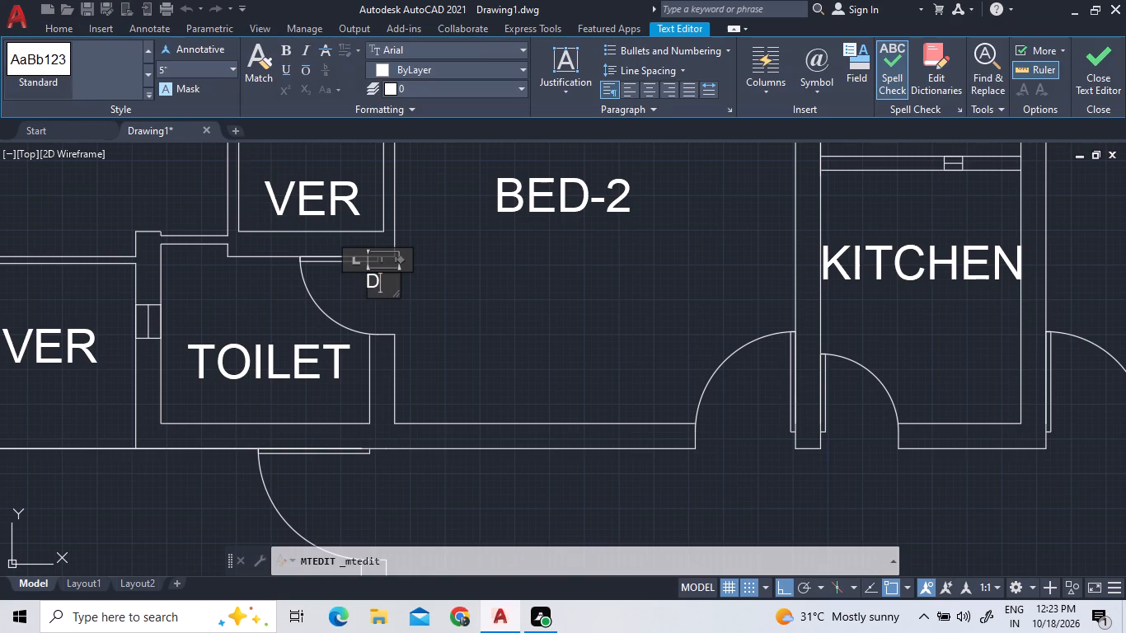
key(1)
click(397, 322)
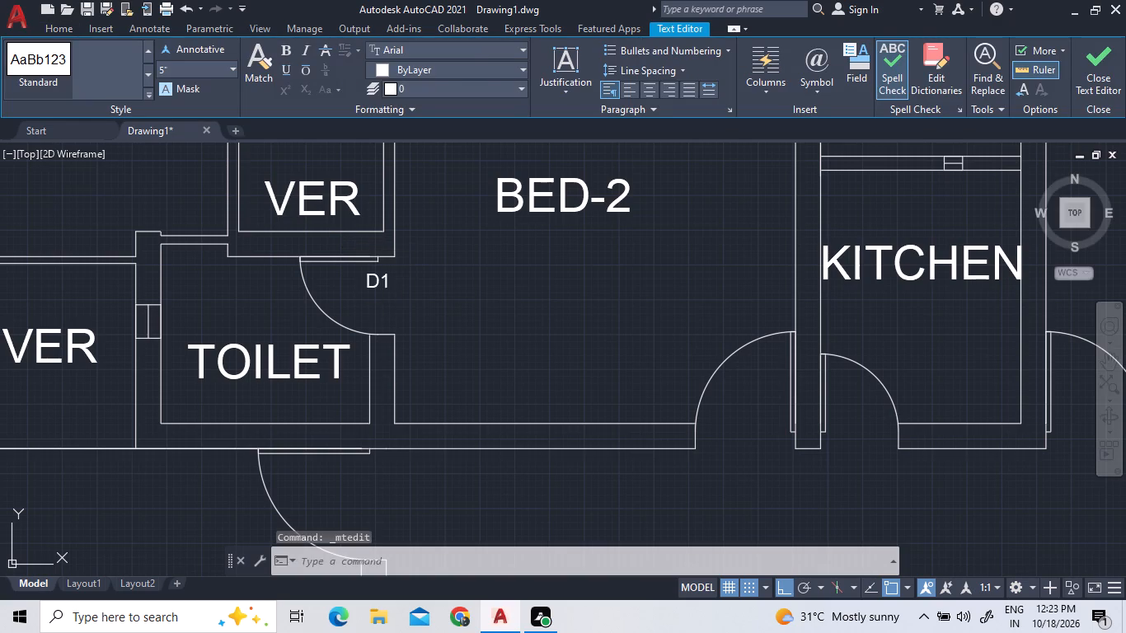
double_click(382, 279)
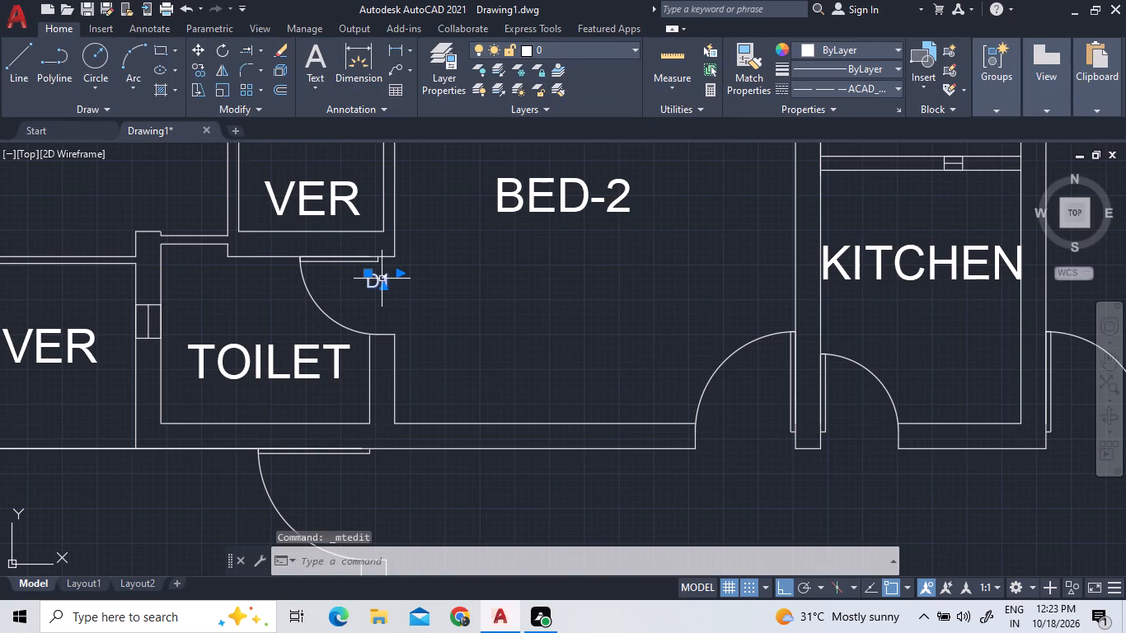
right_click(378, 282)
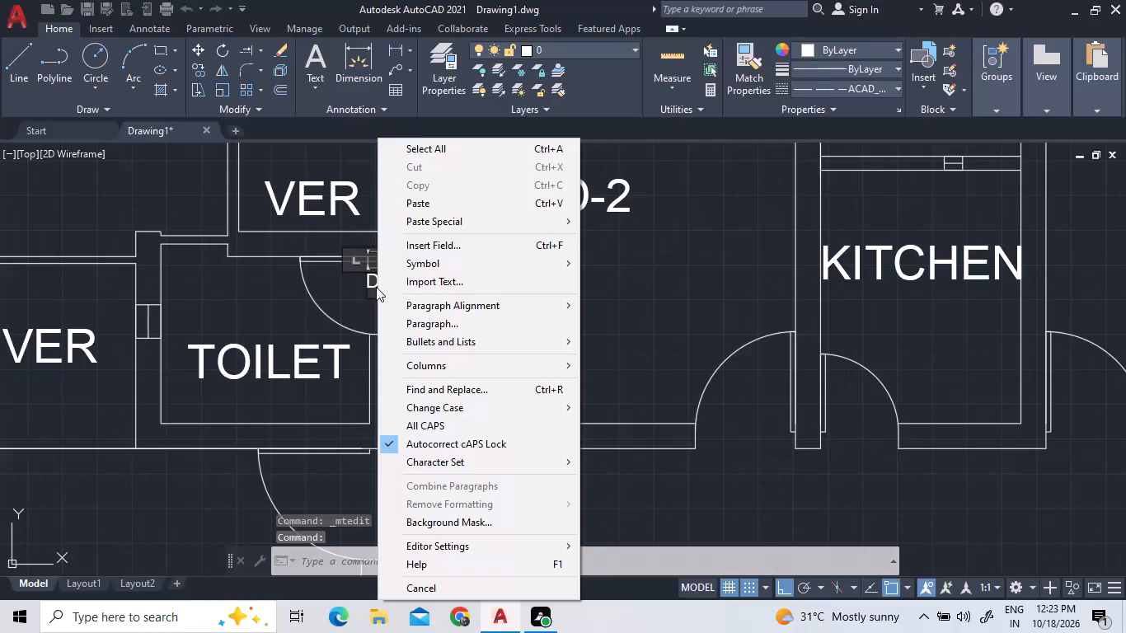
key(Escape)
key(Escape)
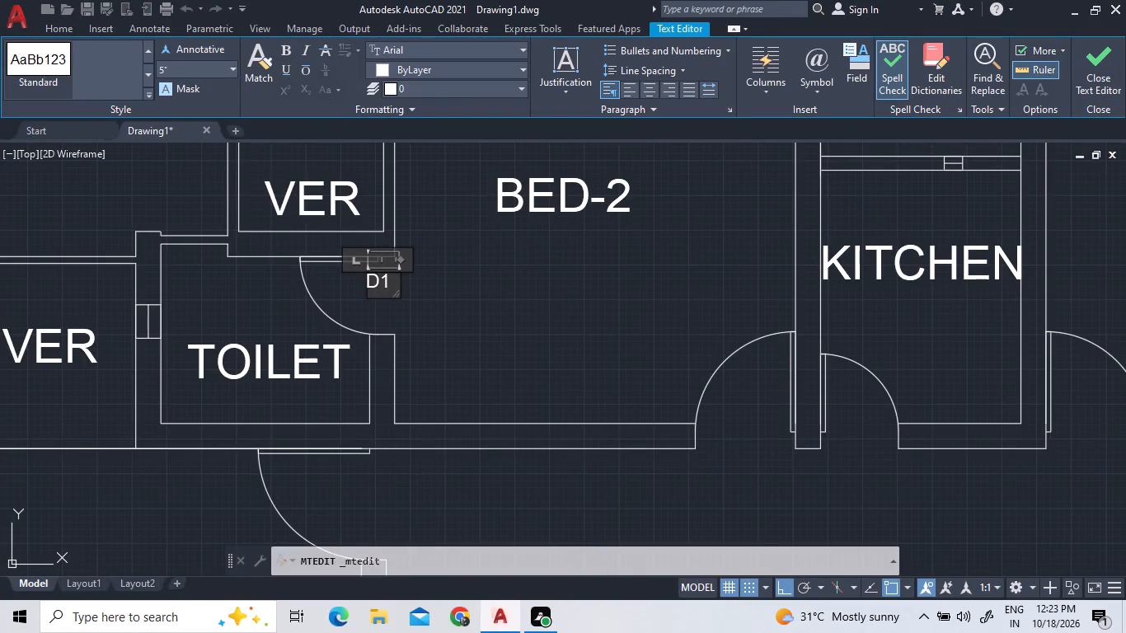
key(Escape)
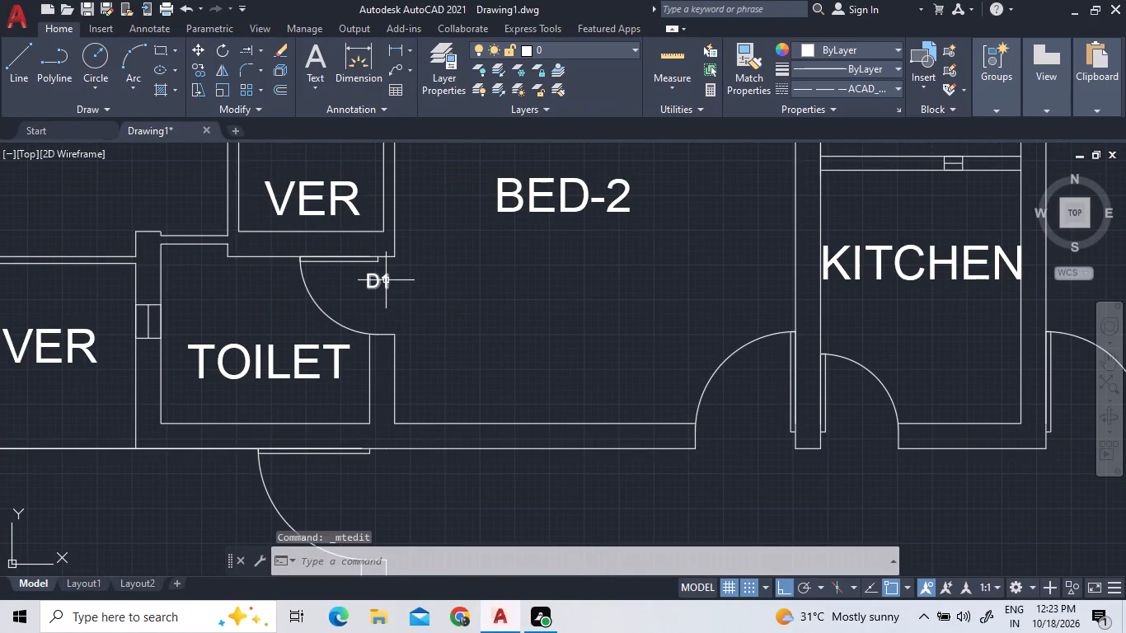
Copy the D1 door label, with ortho off, to the door openings of the two small TOILETs beside M BED.
double_click(378, 281)
right_click(378, 281)
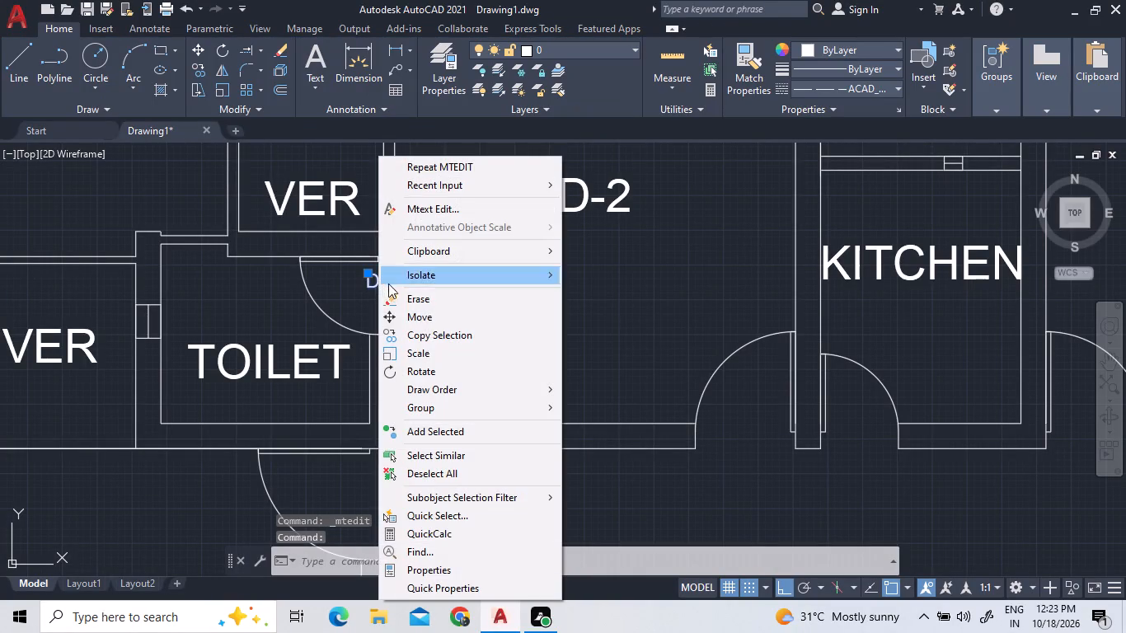
click(437, 335)
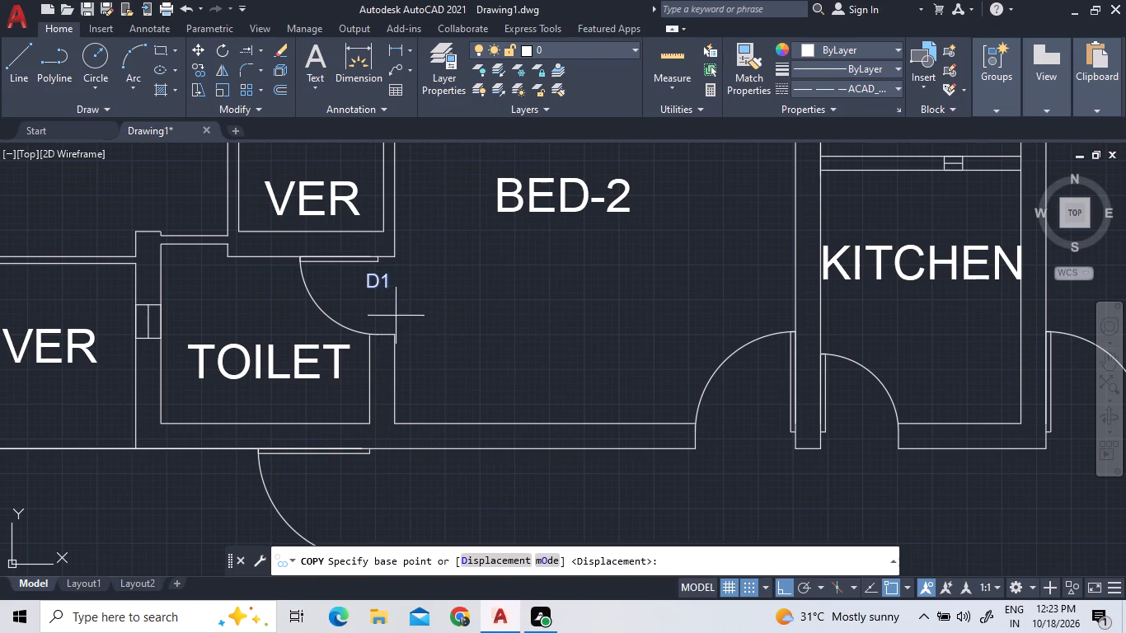
double_click(377, 283)
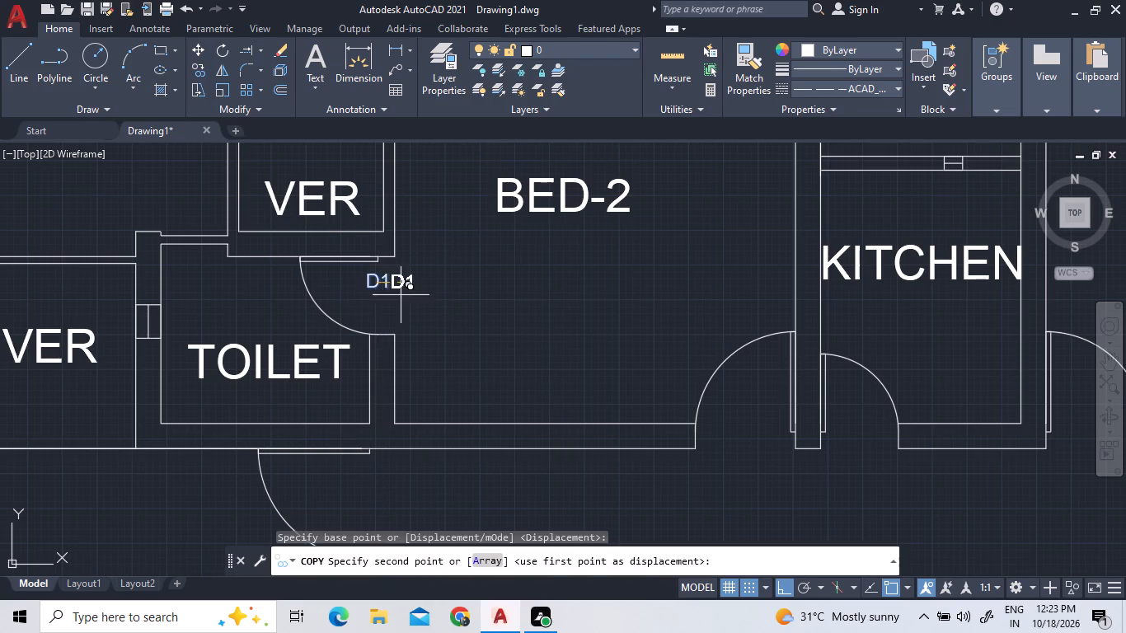
scroll(431, 408, down, 3)
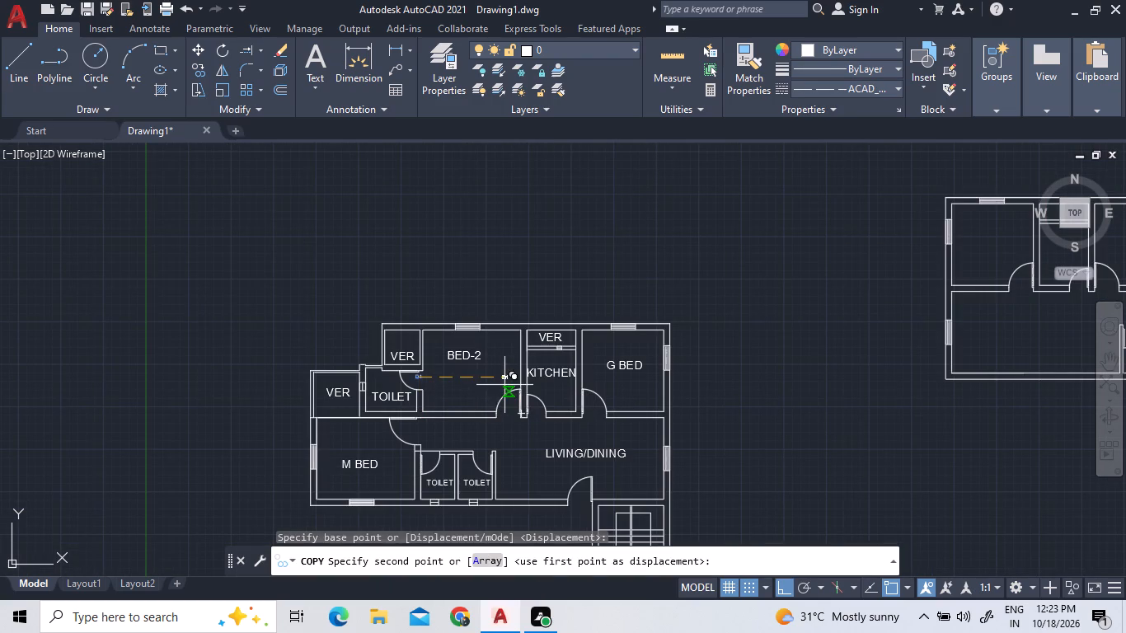
scroll(459, 473, up, 2)
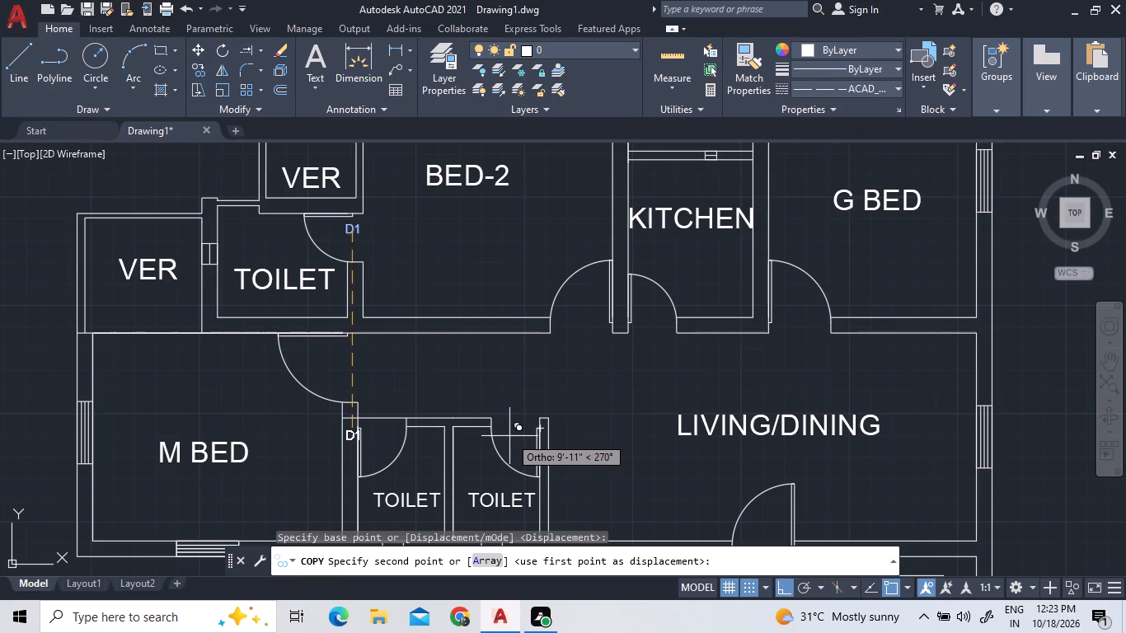
key(F8)
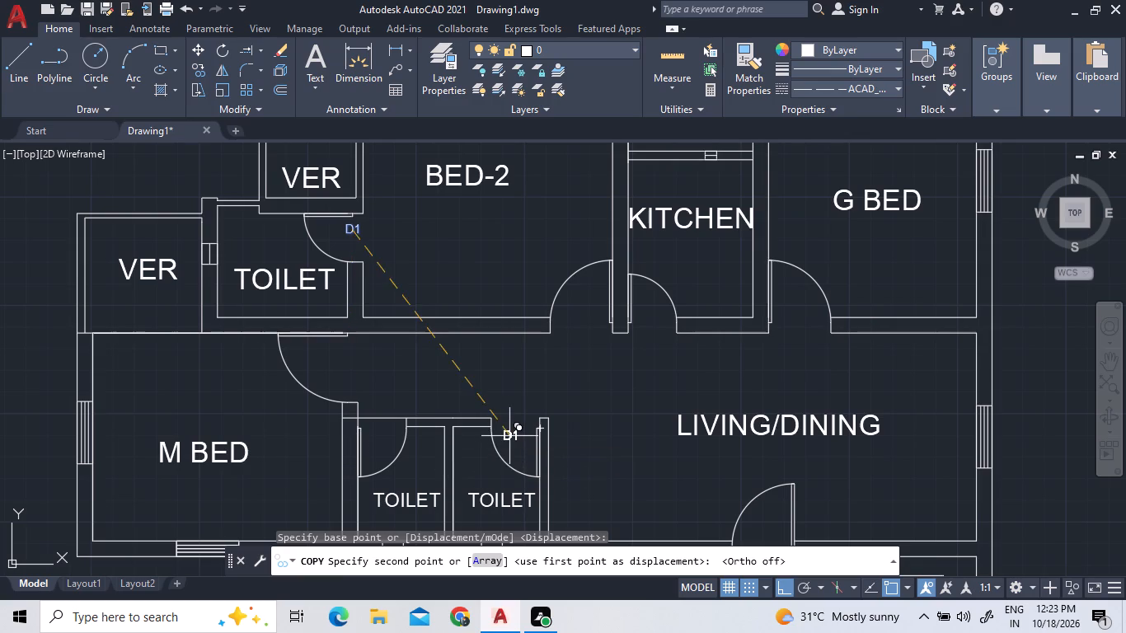
scroll(407, 429, up, 2)
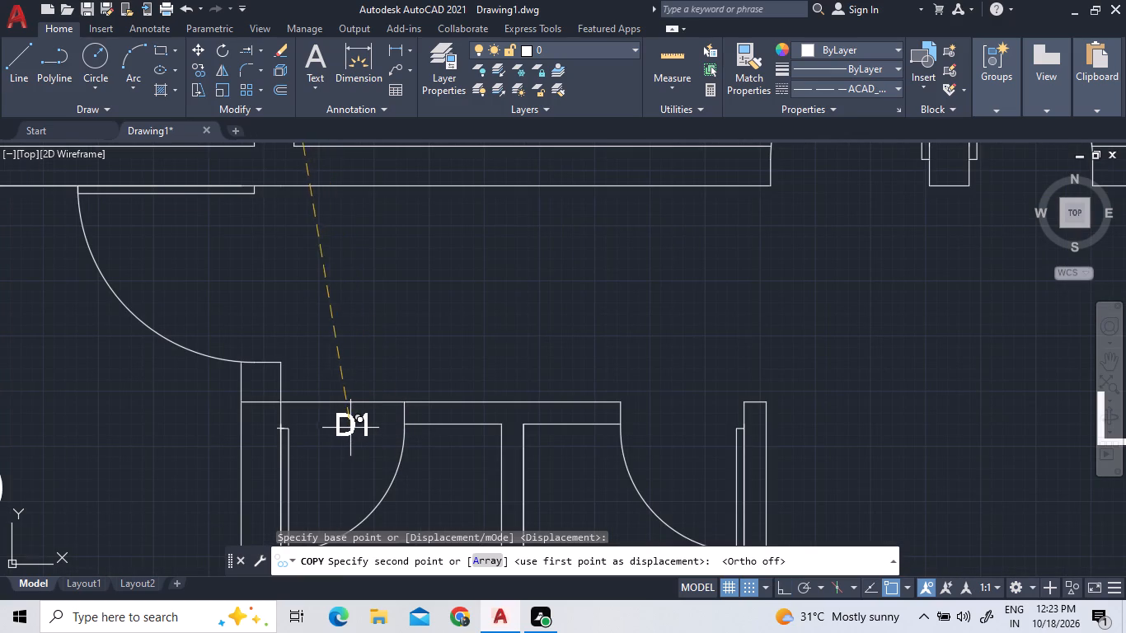
double_click(345, 429)
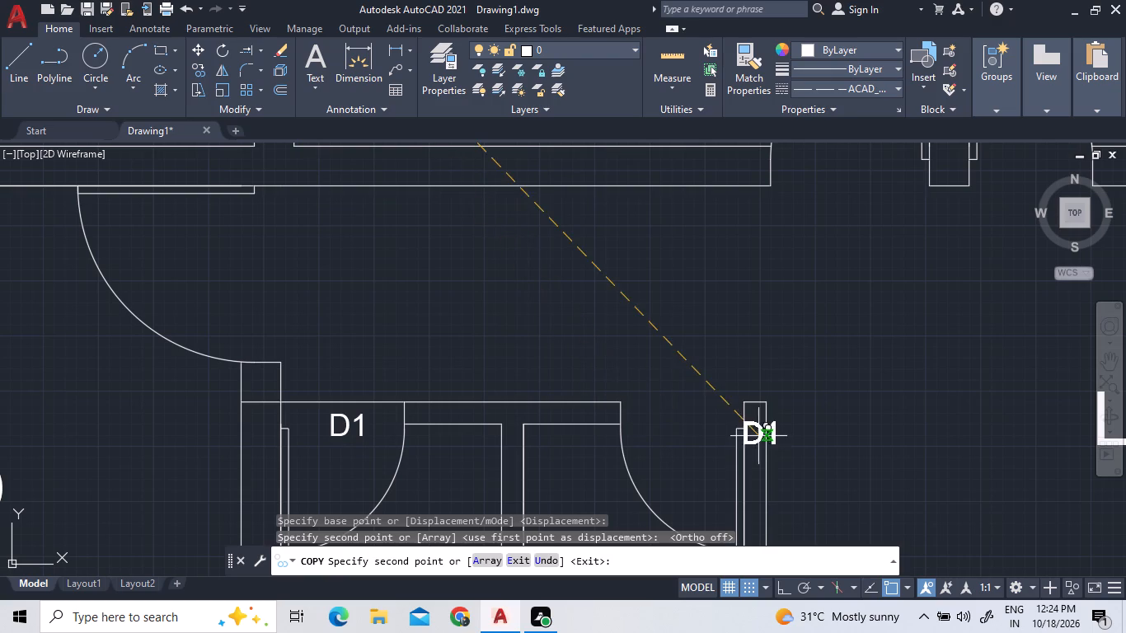
double_click(681, 424)
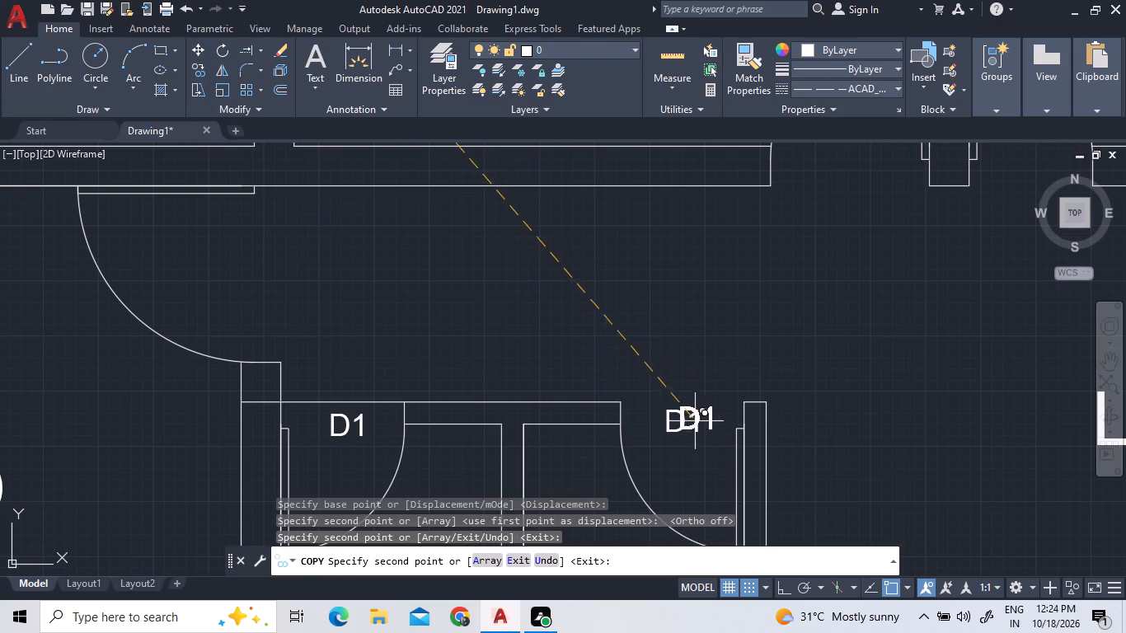
Place further copies of the D1 label at the KITCHEN, G BED, M BED and BED-2 door openings and finish copying.
scroll(546, 385, down, 2)
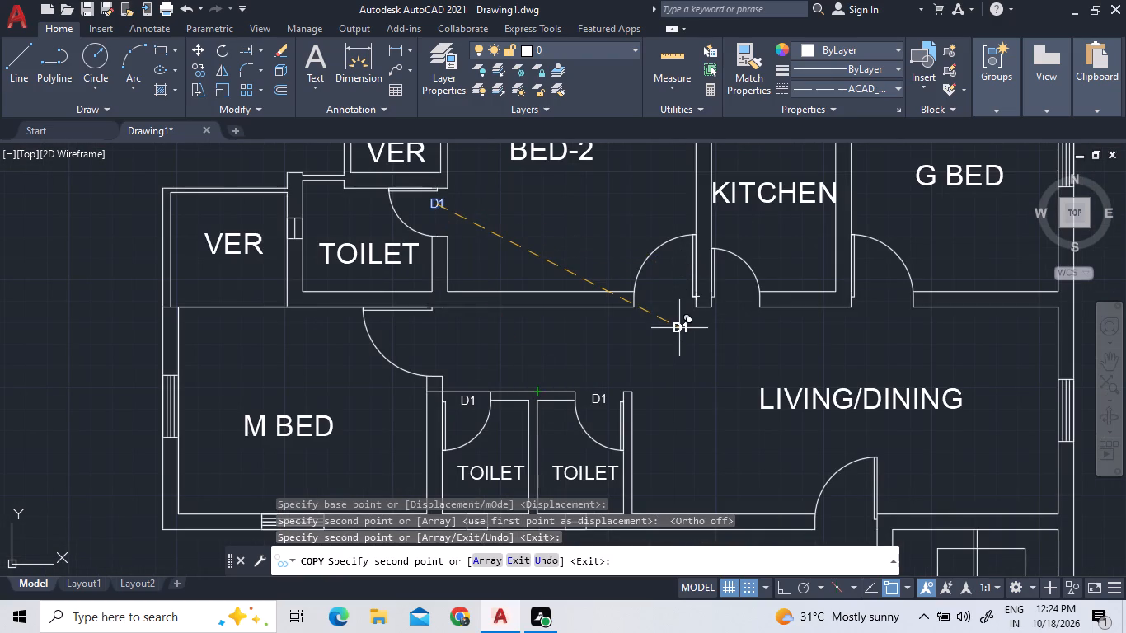
scroll(679, 328, down, 3)
scroll(650, 308, up, 3)
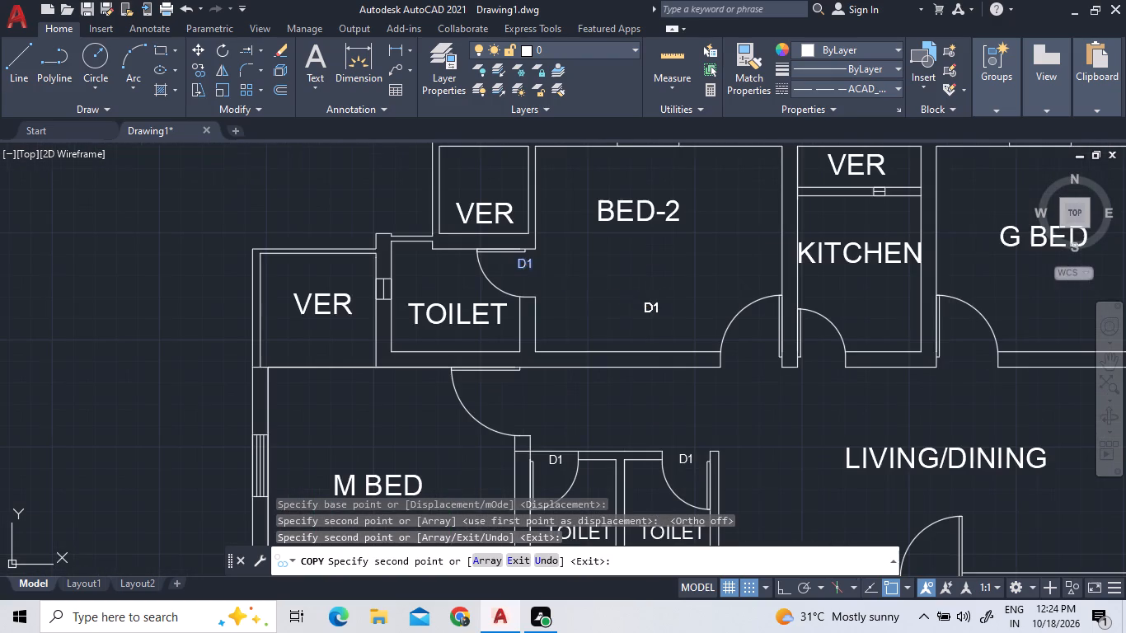
scroll(885, 354, up, 2)
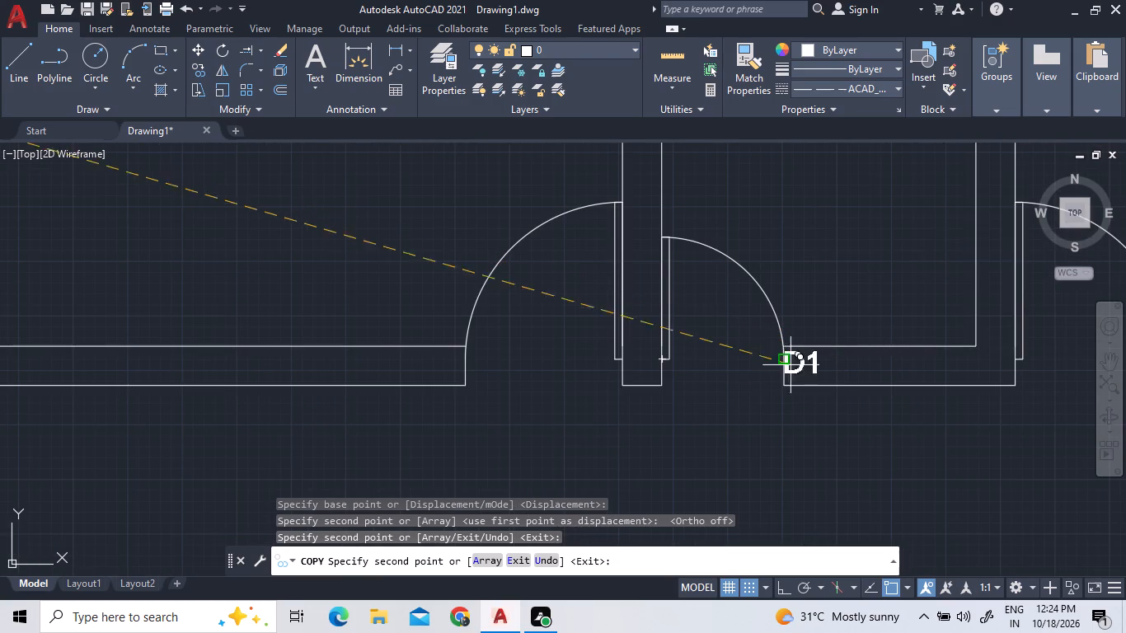
scroll(733, 365, down, 2)
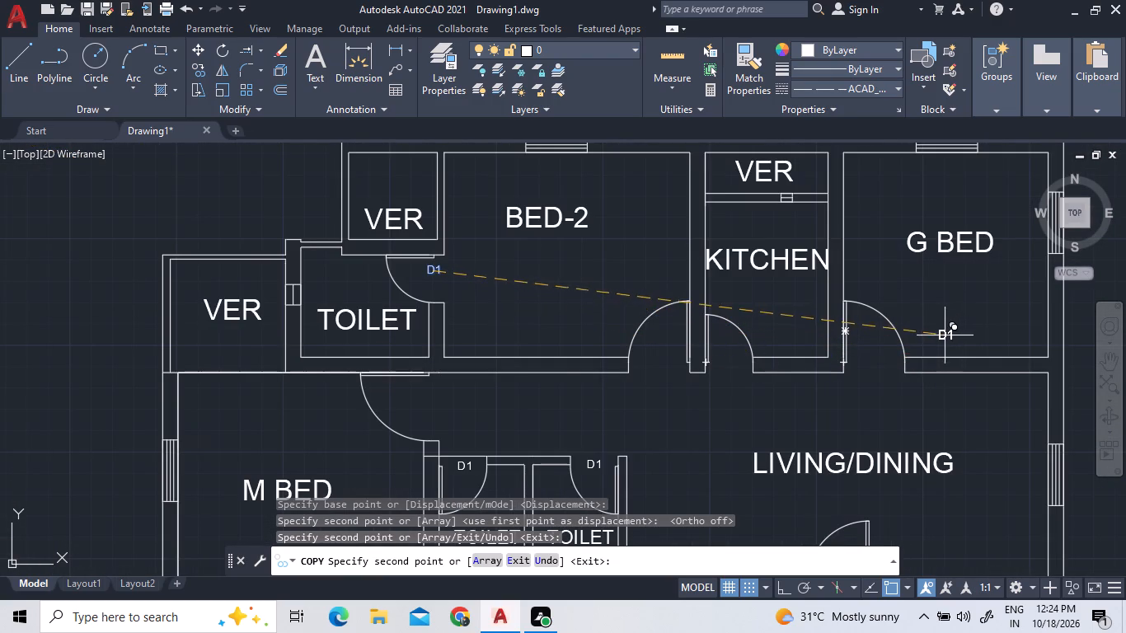
scroll(943, 336, down, 2)
scroll(1002, 340, up, 2)
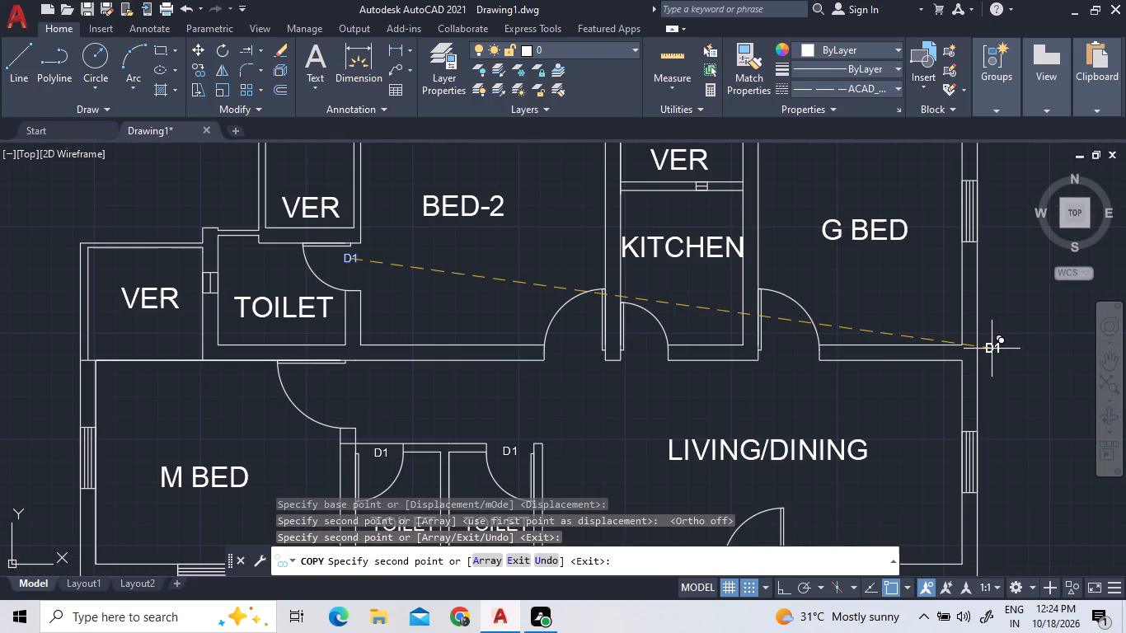
scroll(741, 354, up, 1)
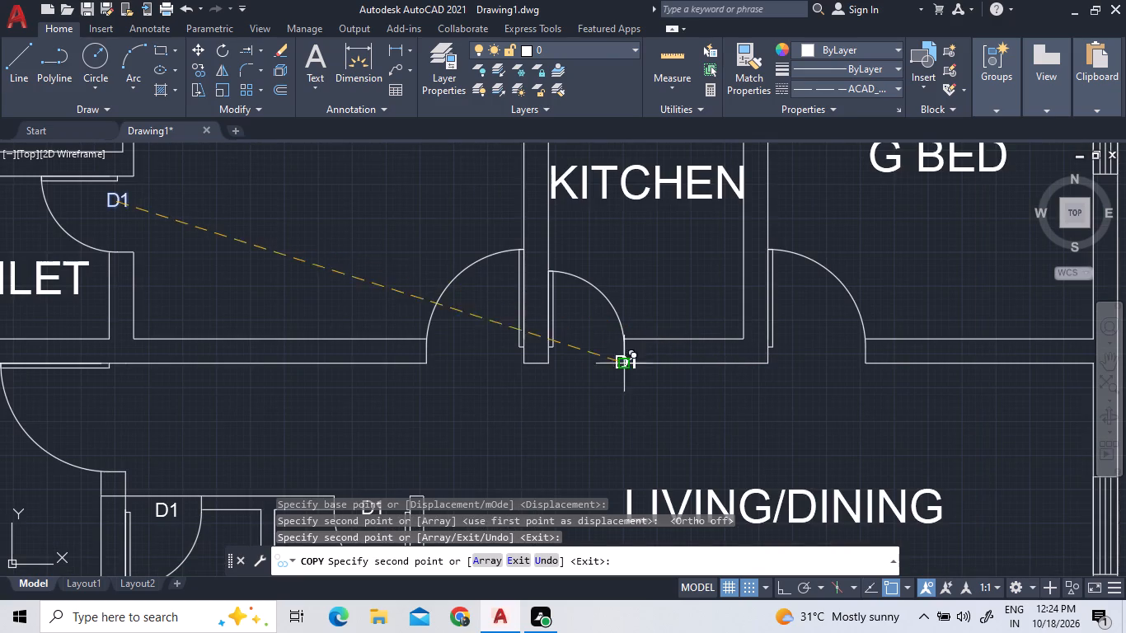
scroll(589, 358, down, 1)
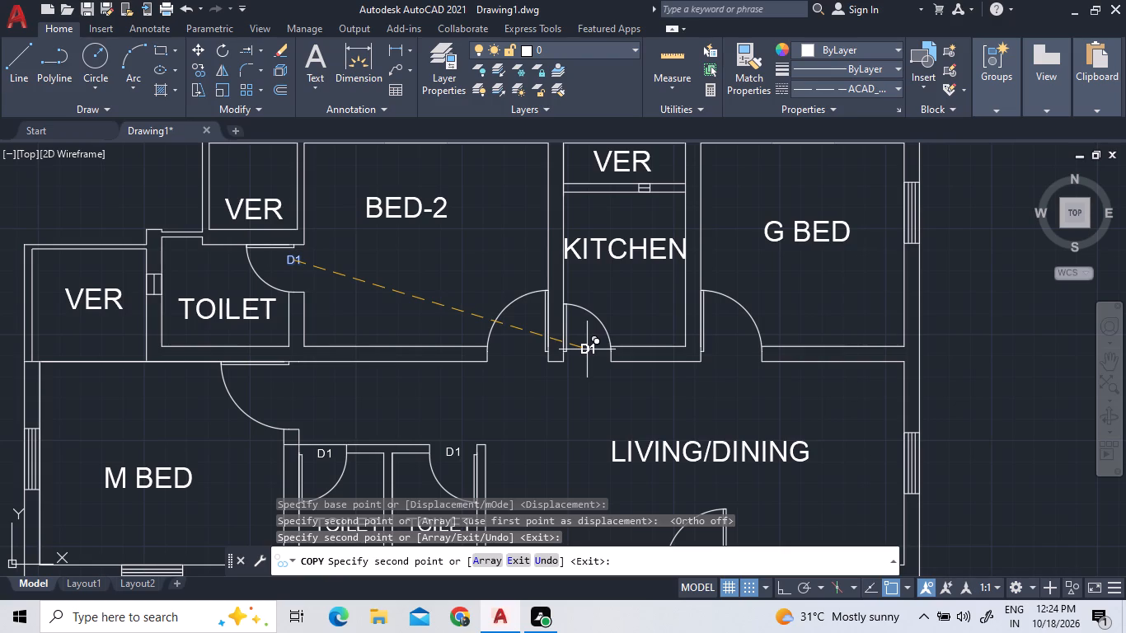
double_click(587, 349)
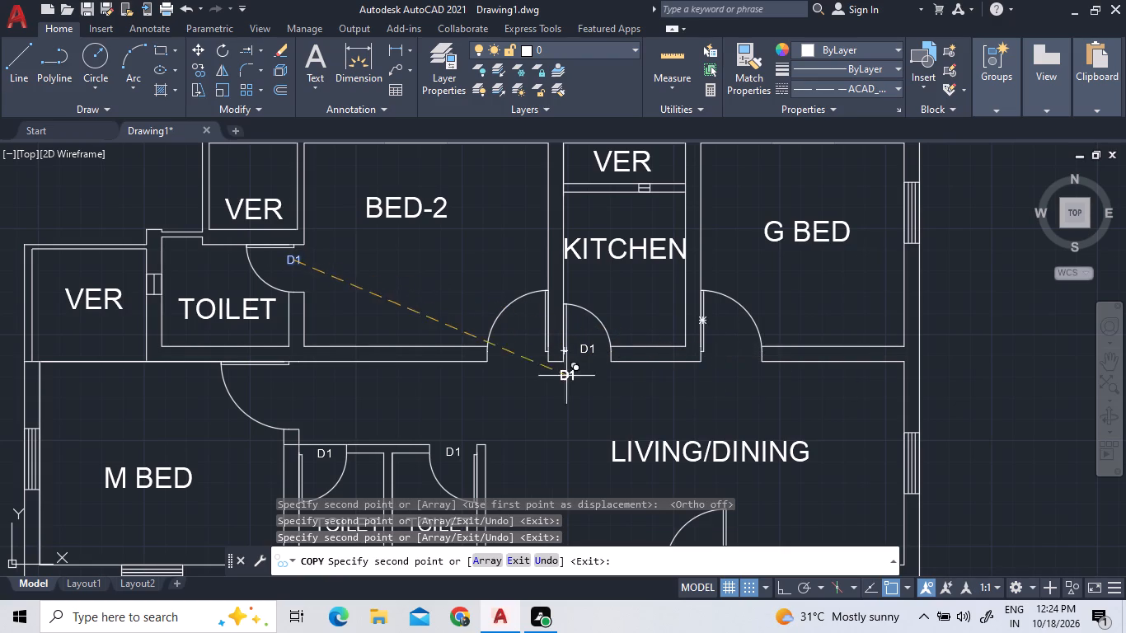
click(730, 350)
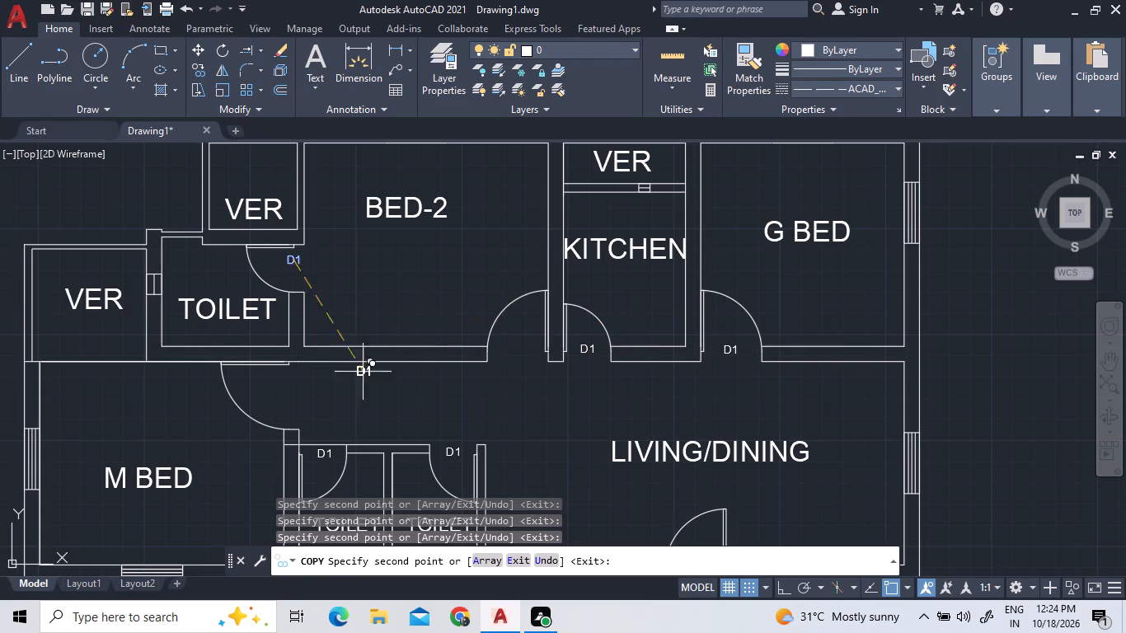
double_click(288, 399)
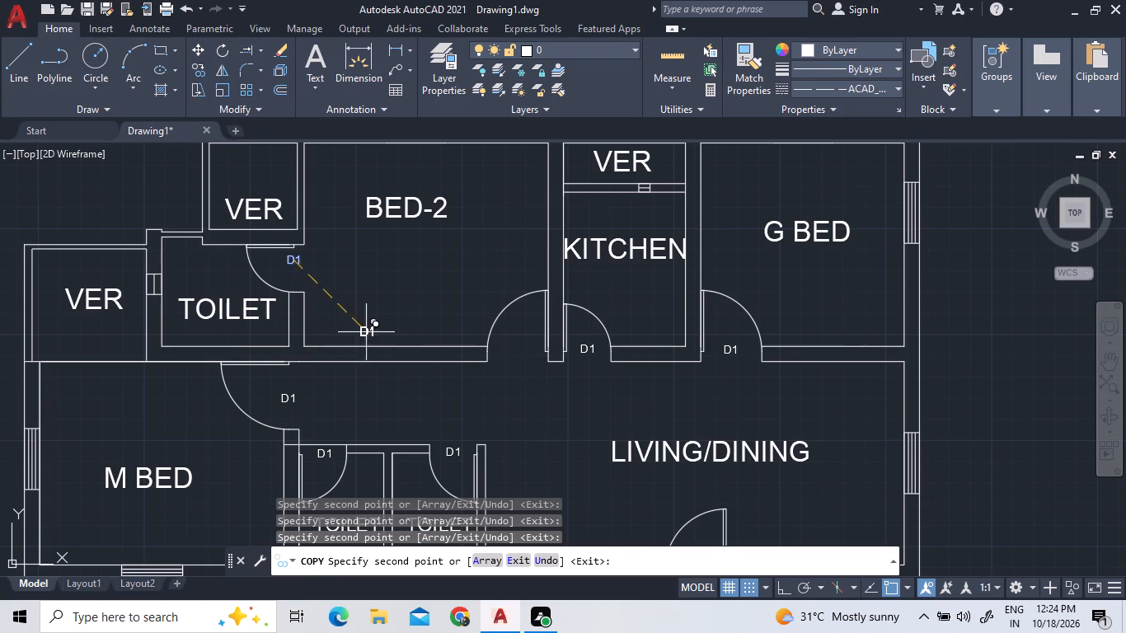
double_click(519, 348)
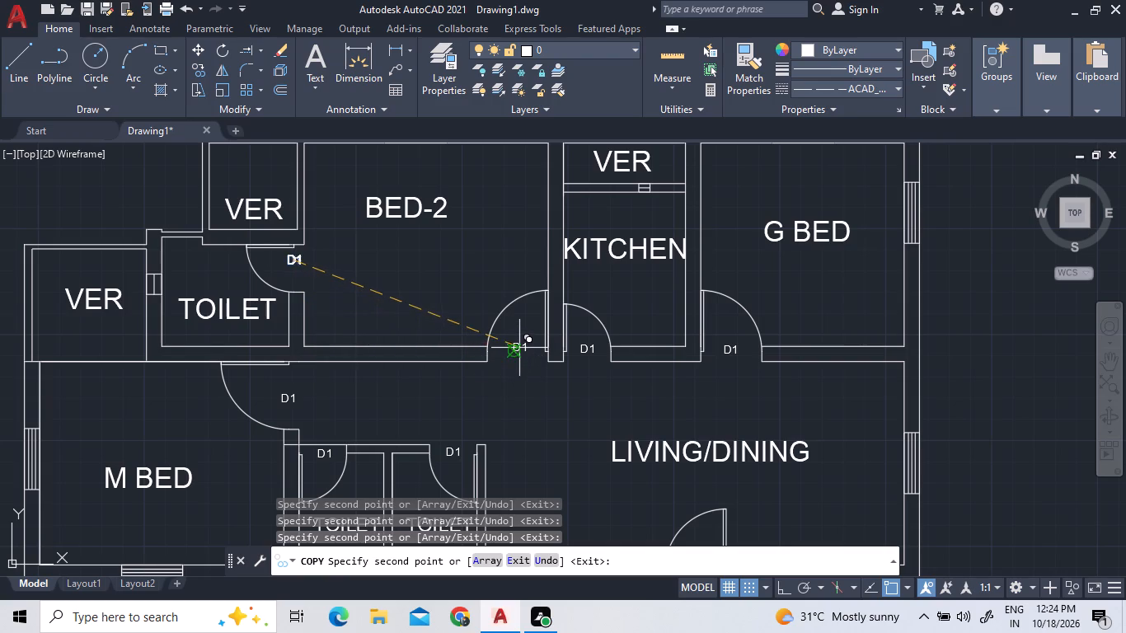
key(Escape)
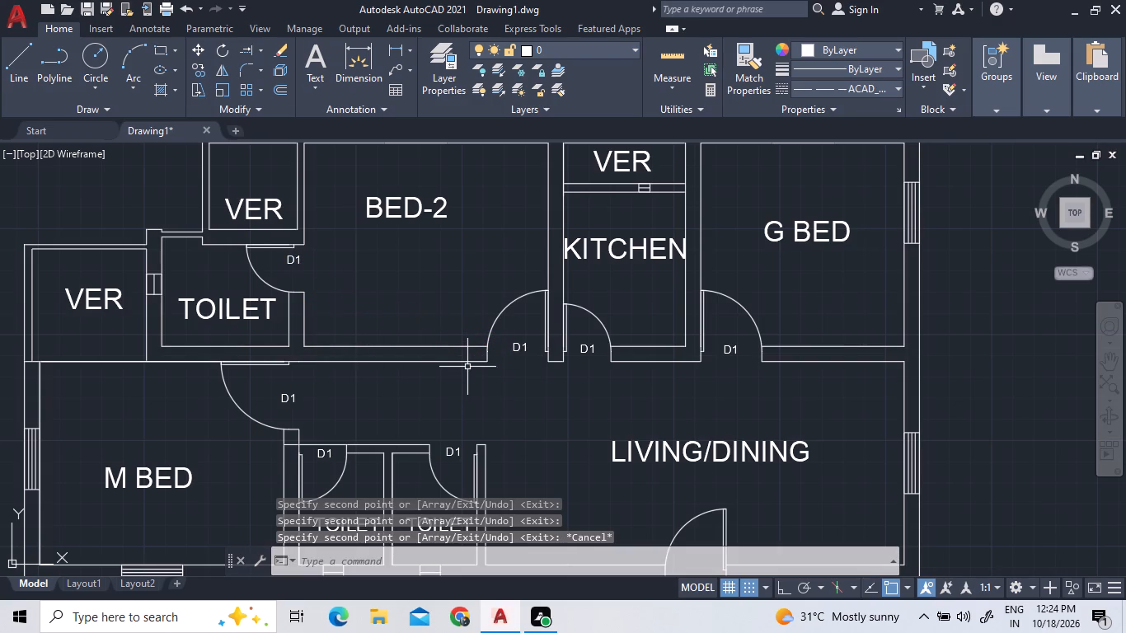
Change the door label at the M BED opening to read D.
scroll(281, 395, up, 2)
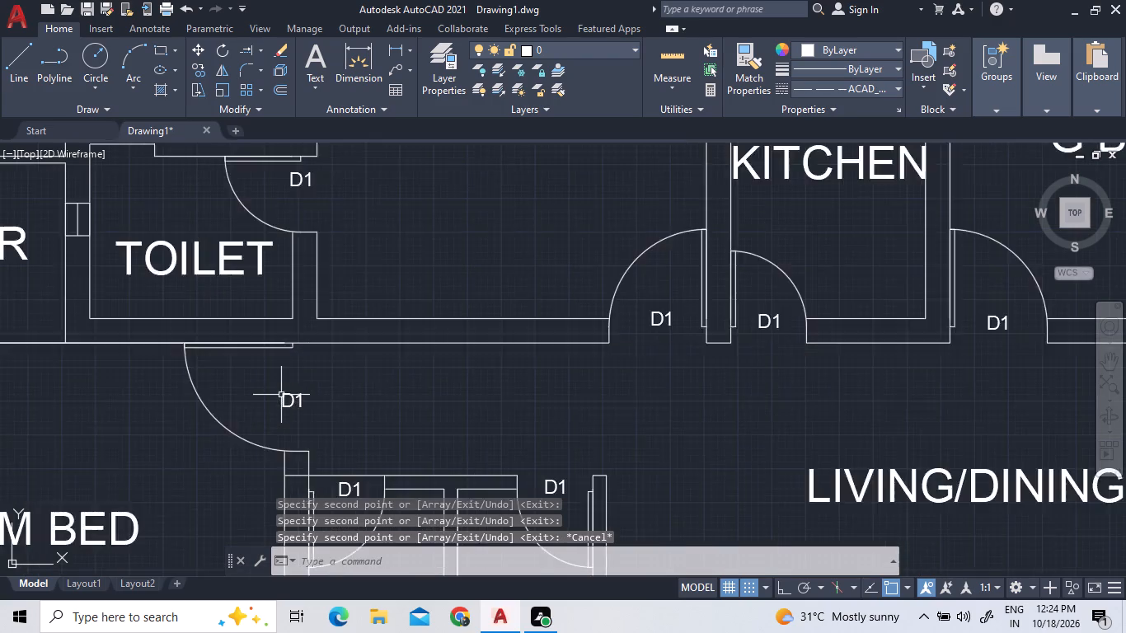
scroll(281, 395, up, 1)
click(298, 401)
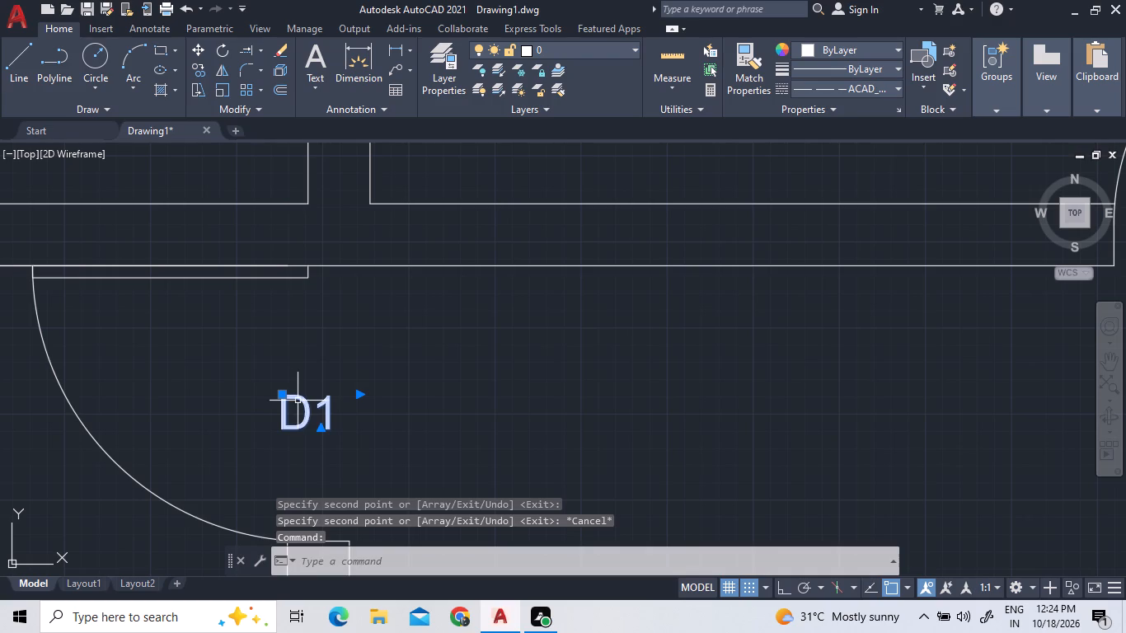
triple_click(327, 407)
double_click(327, 407)
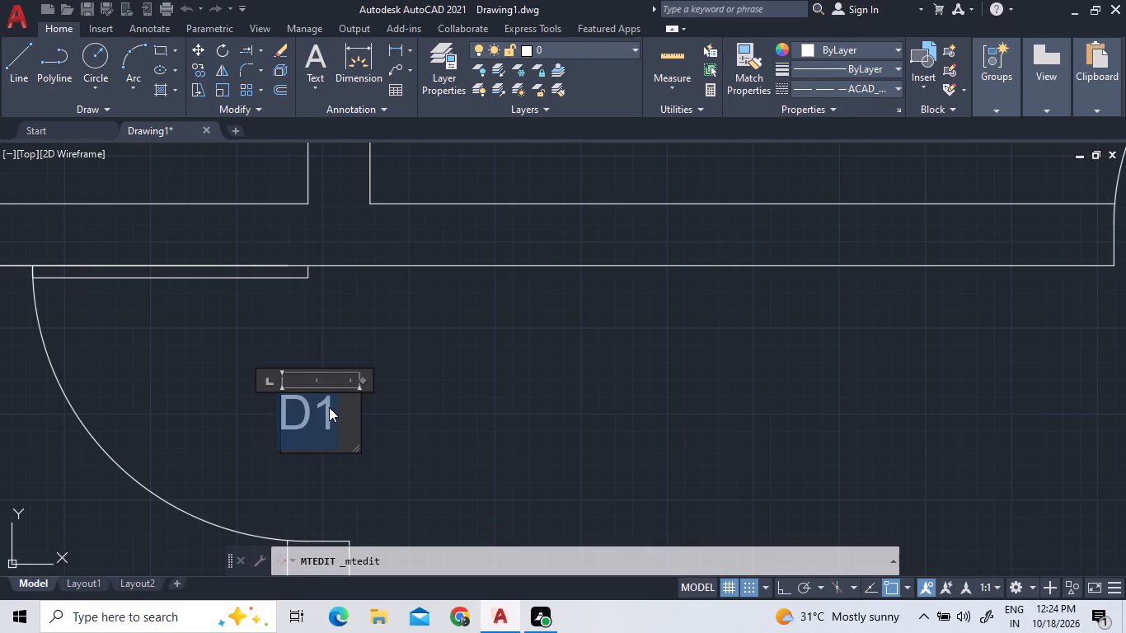
click(331, 408)
click(342, 412)
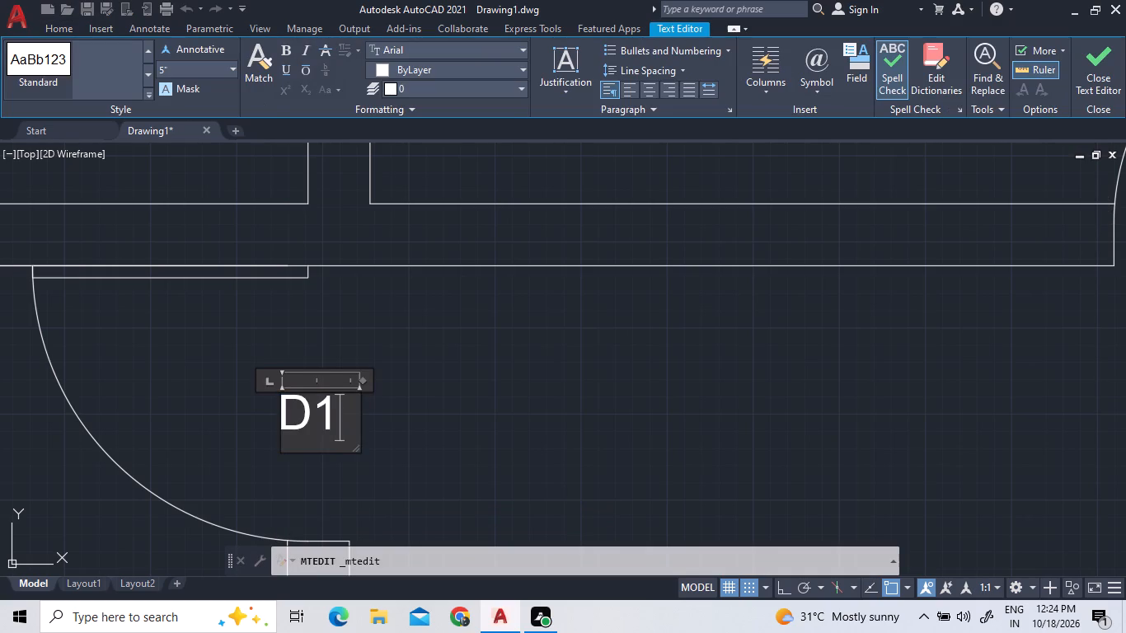
key(BackSpace)
click(431, 393)
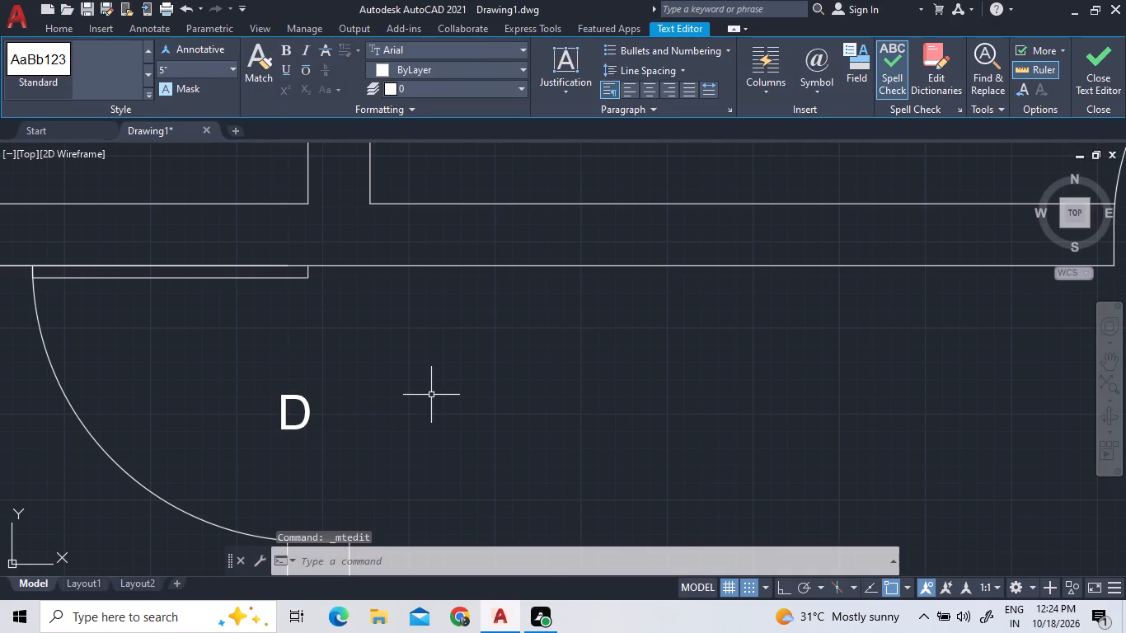
Change the door label at the BED-2 opening beside the KITCHEN to read D.
scroll(431, 392, down, 3)
scroll(636, 348, up, 3)
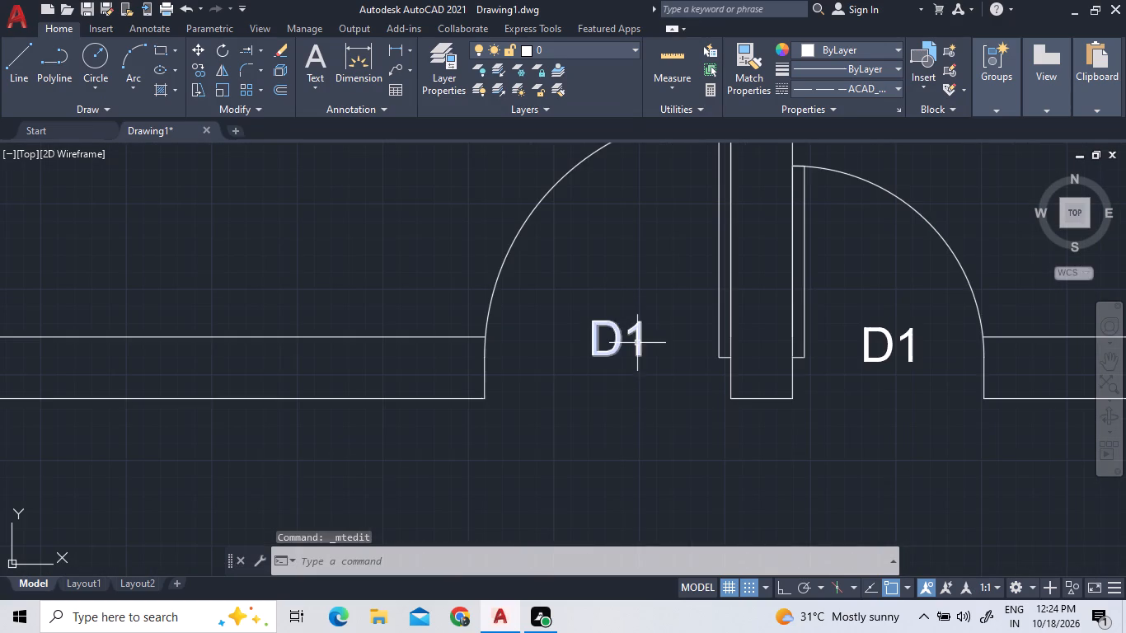
triple_click(638, 339)
triple_click(638, 339)
click(648, 342)
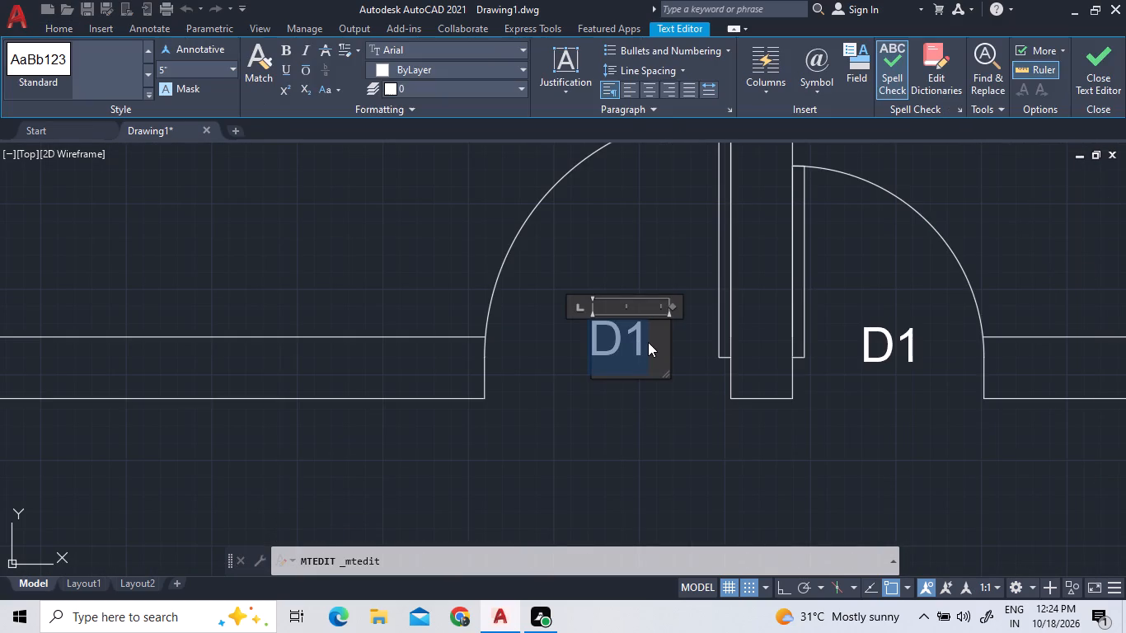
double_click(650, 342)
click(649, 342)
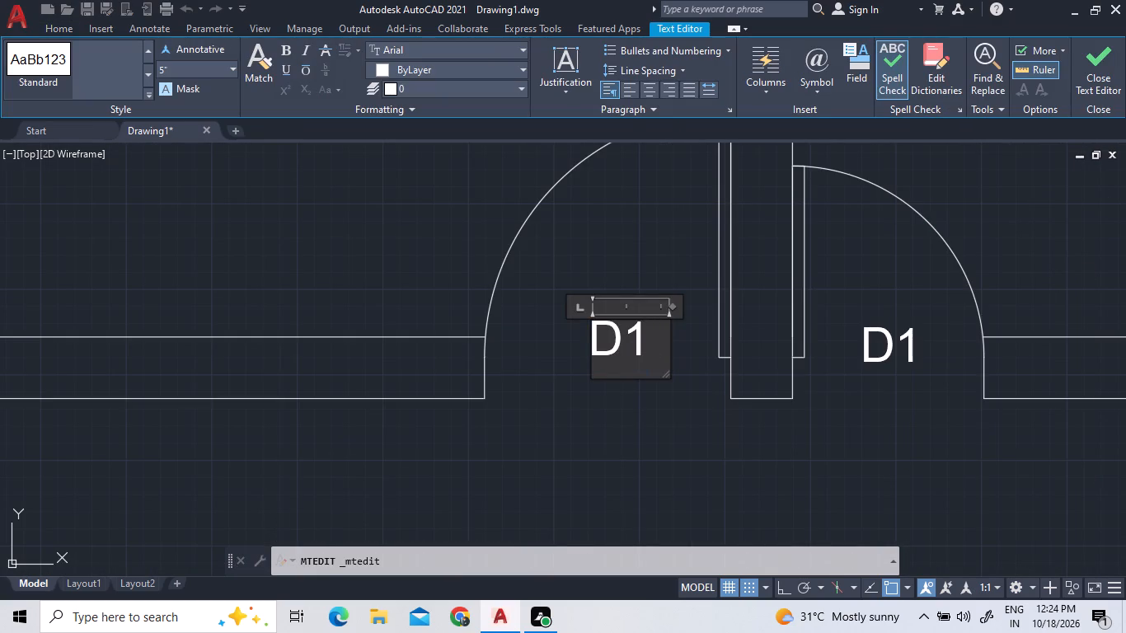
key(BackSpace)
scroll(650, 342, down, 1)
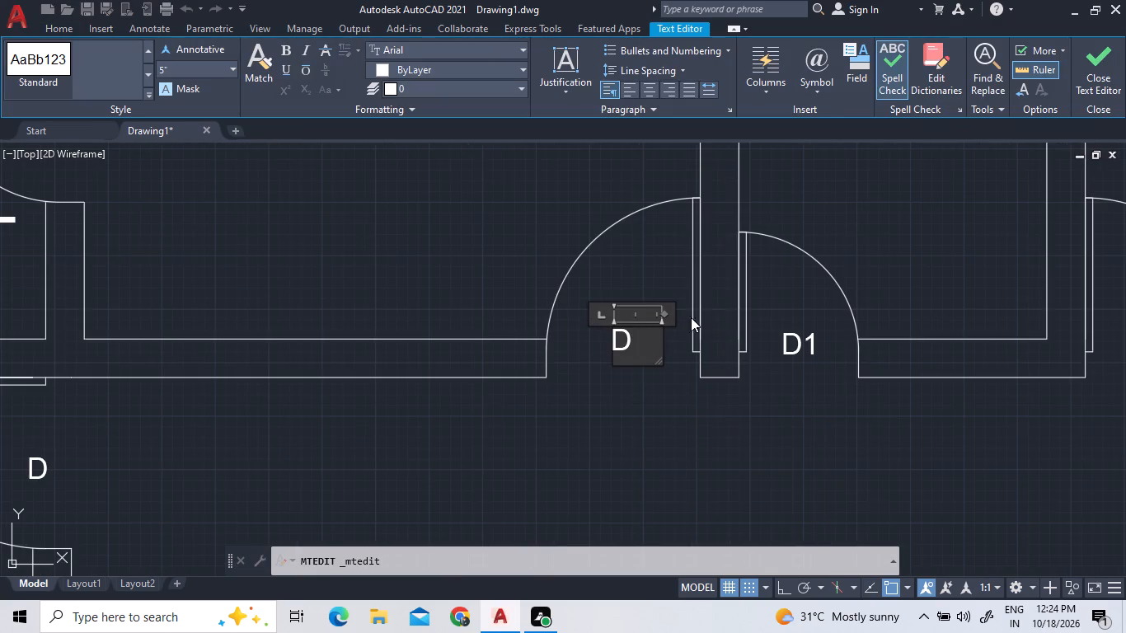
double_click(809, 336)
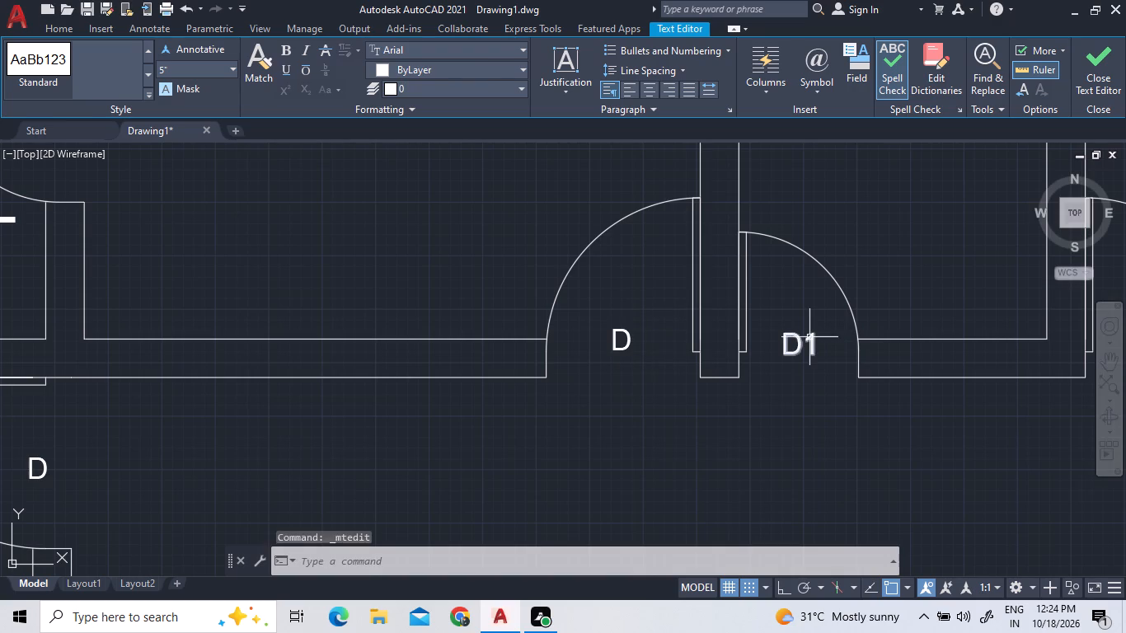
Change the door label at the G BED opening beside the KITCHEN to read D.
click(813, 340)
click(813, 340)
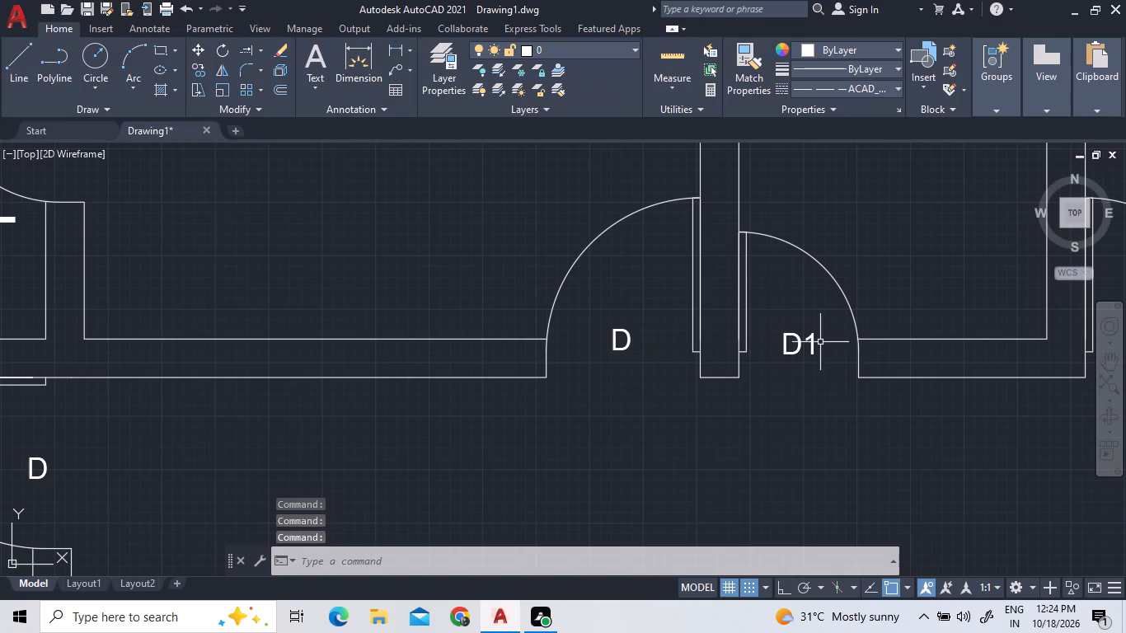
scroll(811, 342, down, 3)
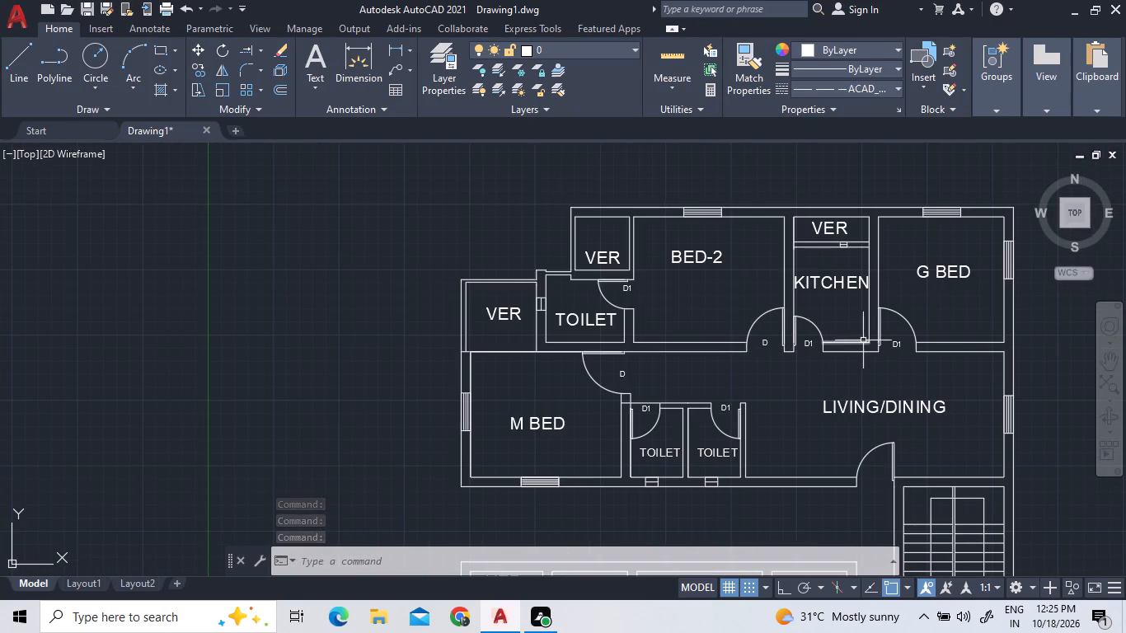
scroll(906, 346, up, 5)
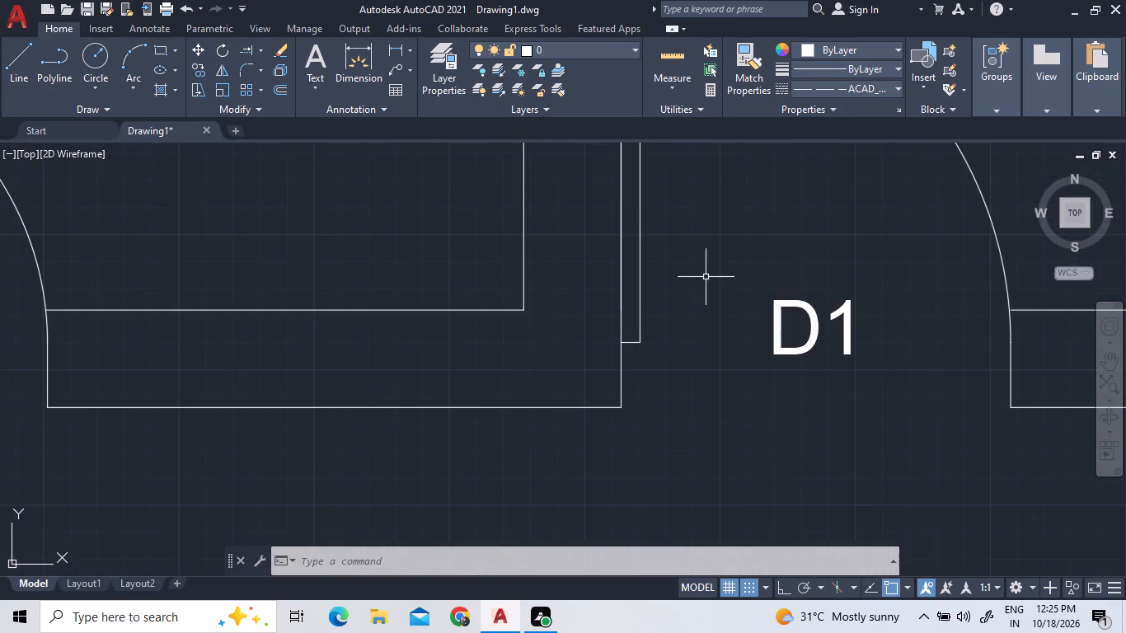
triple_click(845, 302)
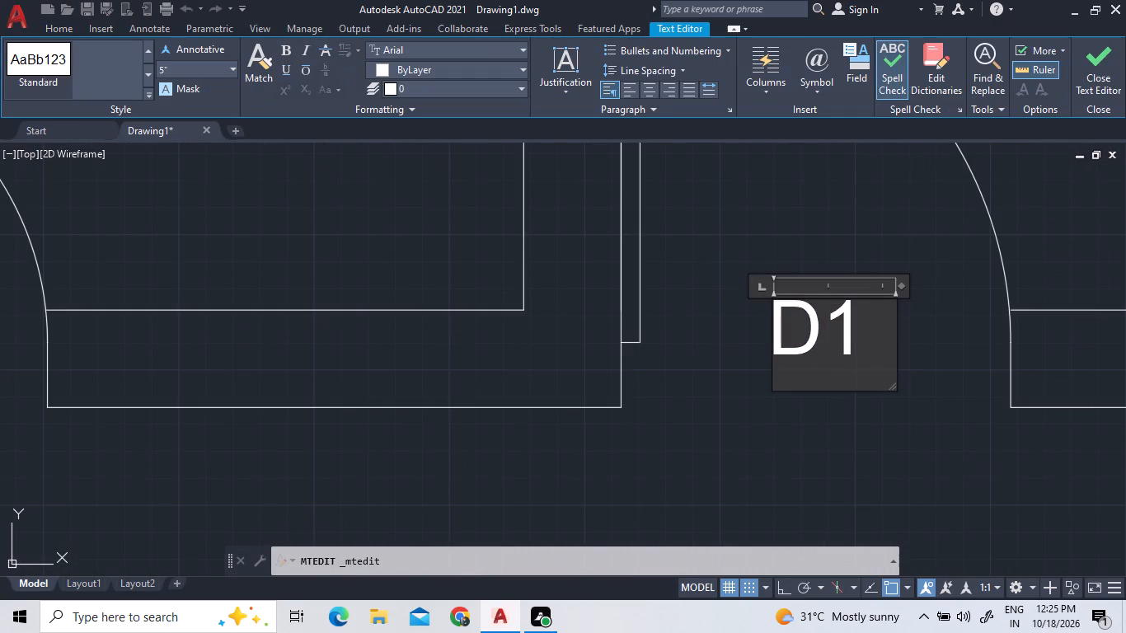
key(BackSpace)
click(864, 224)
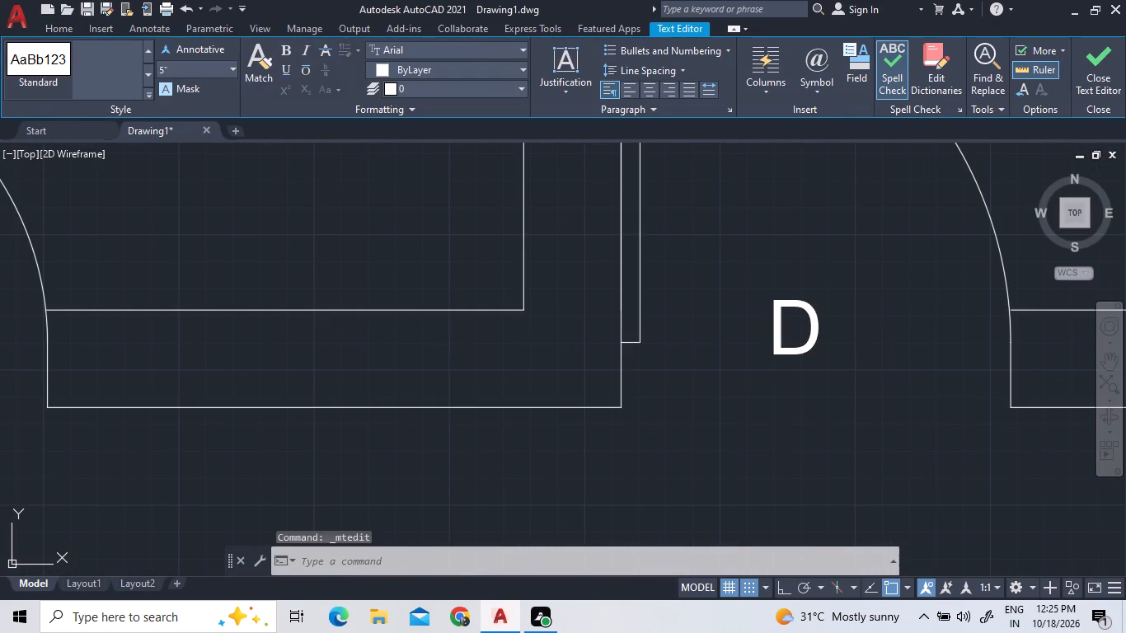
Copy the D label from the G BED door to the LIVING/DINING entrance door opening beside the staircase.
scroll(863, 226, down, 4)
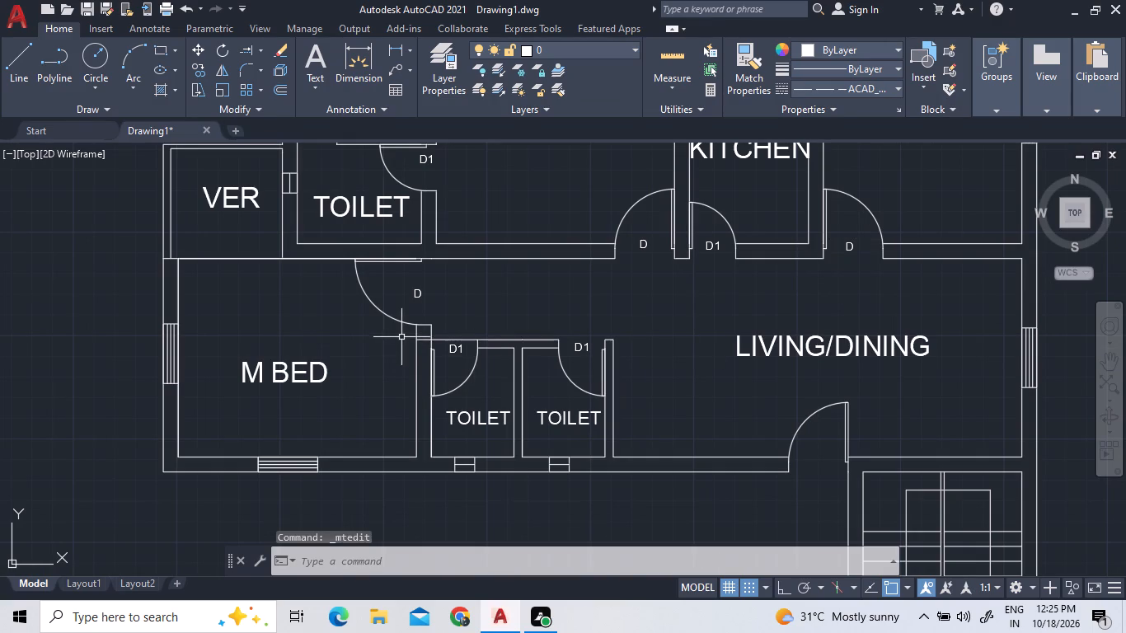
scroll(401, 355, down, 1)
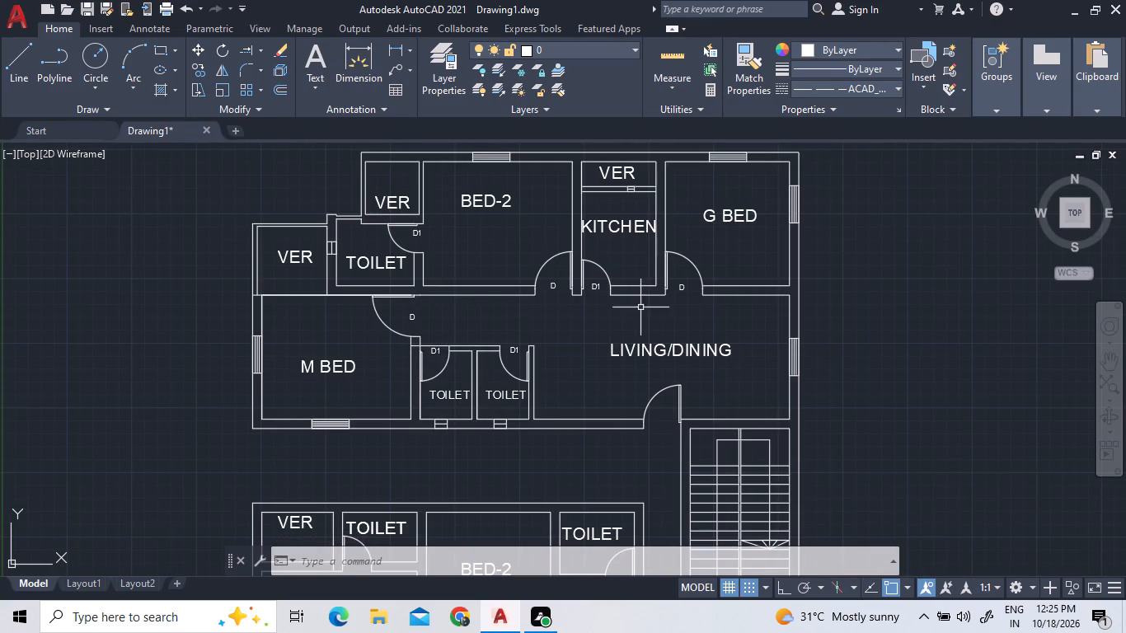
click(685, 287)
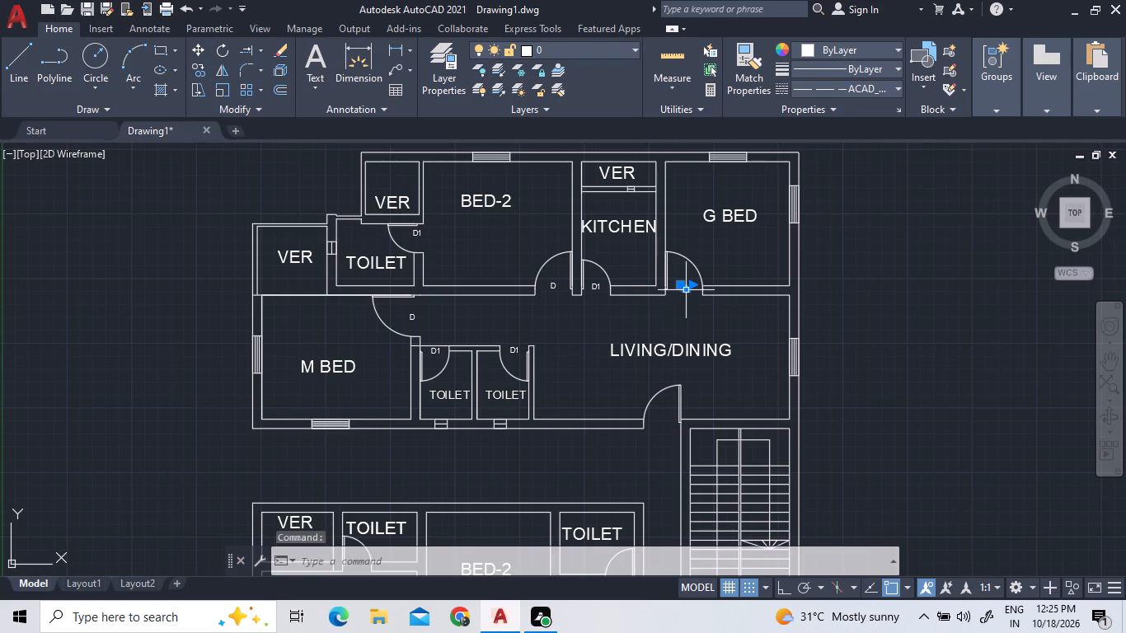
right_click(689, 304)
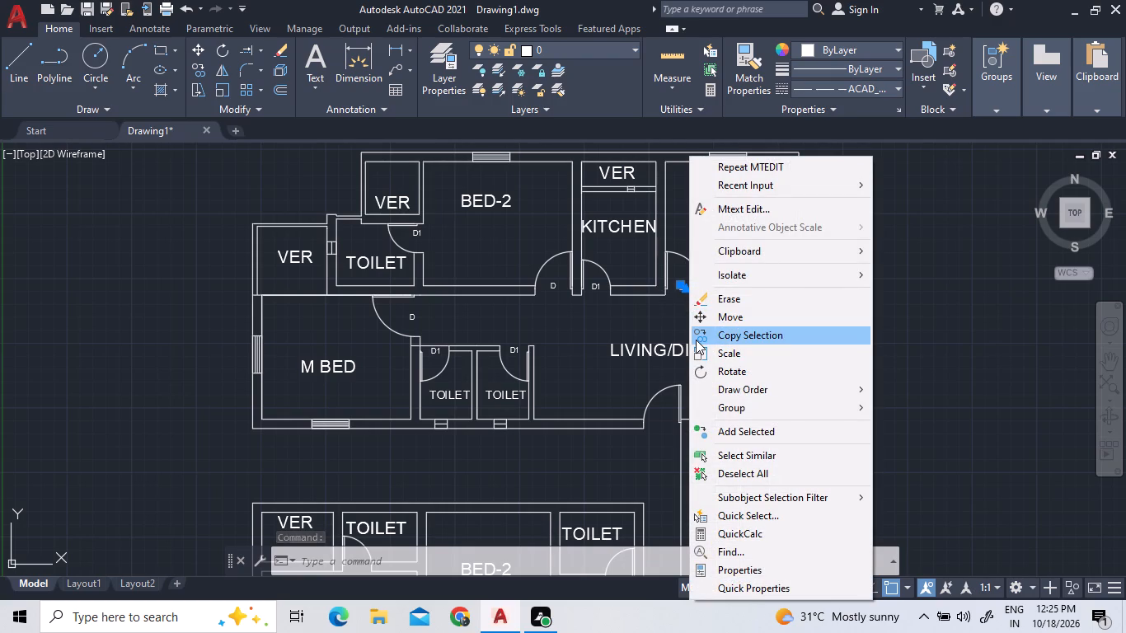
click(696, 340)
click(696, 292)
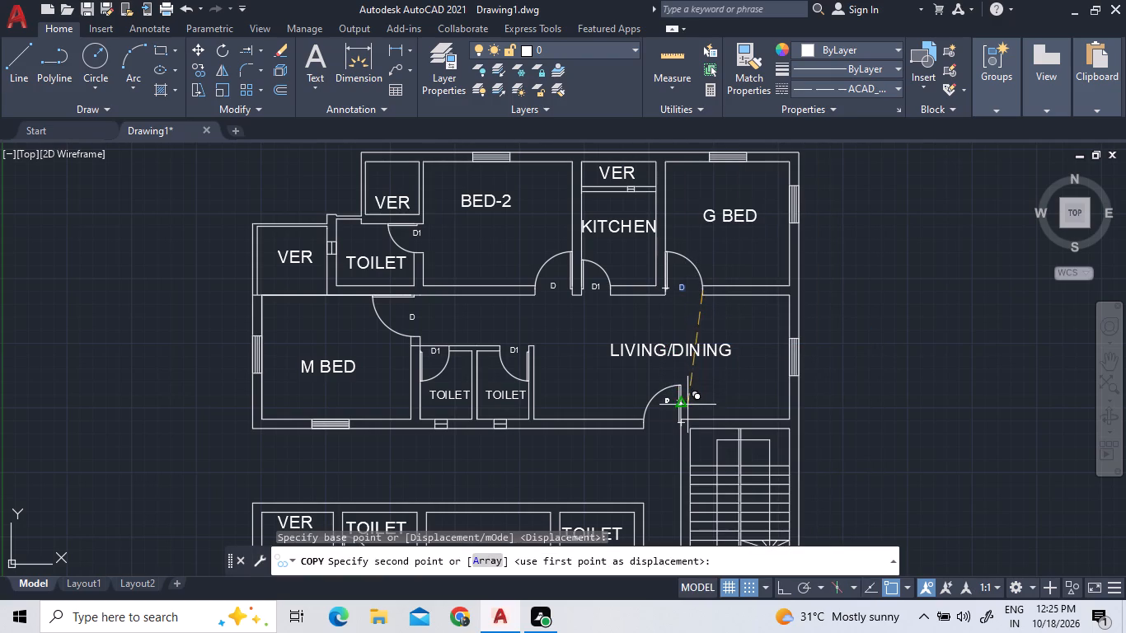
scroll(687, 421, up, 3)
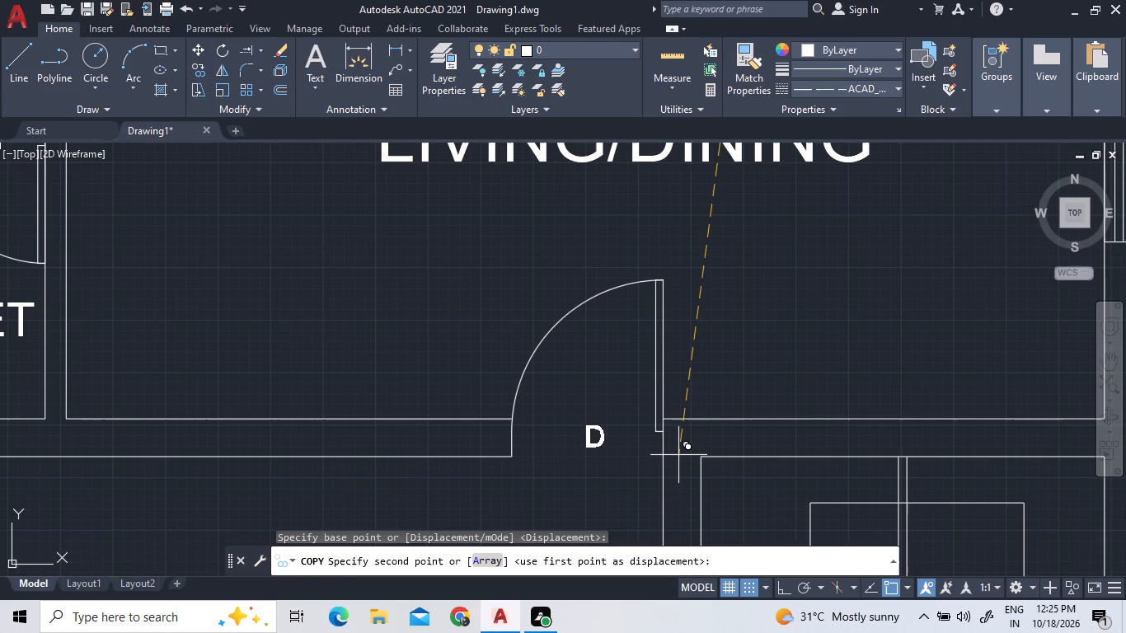
double_click(678, 455)
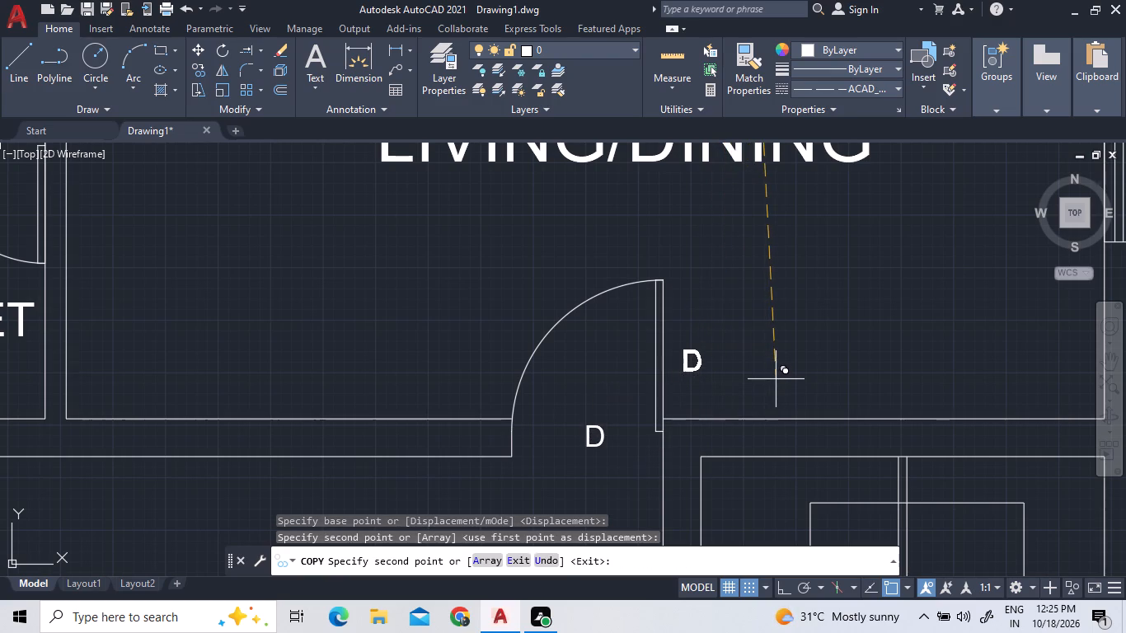
key(Escape)
Copy the D label from the upper apartment's entrance door to the lower apartment's LIVING/DINING entrance opening facing the lifts.
scroll(775, 378, down, 4)
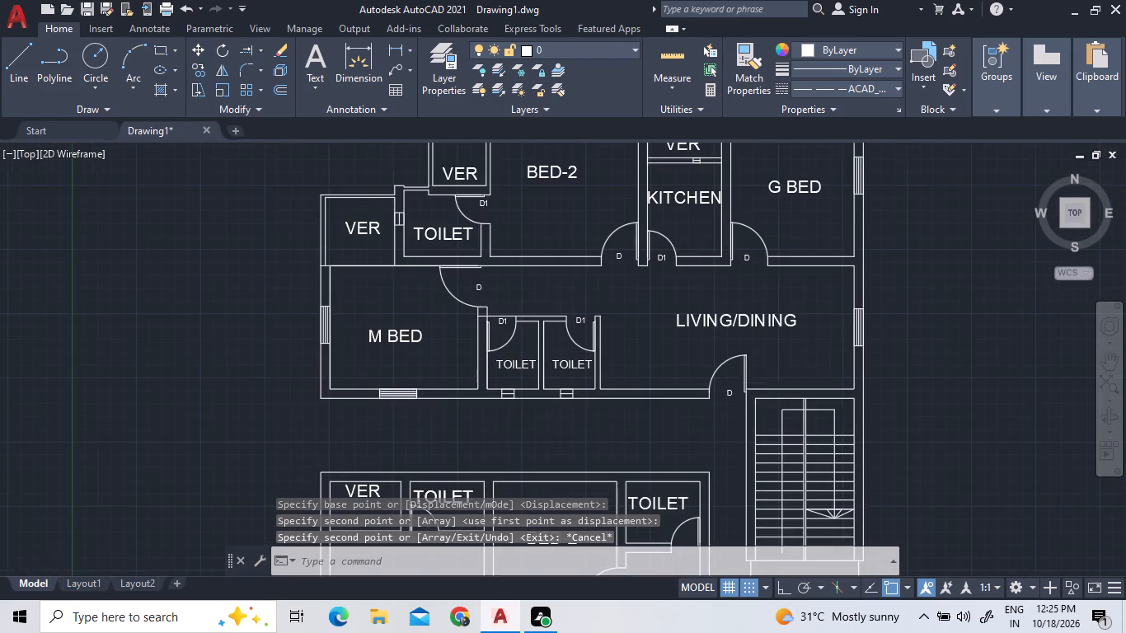
scroll(701, 427, down, 1)
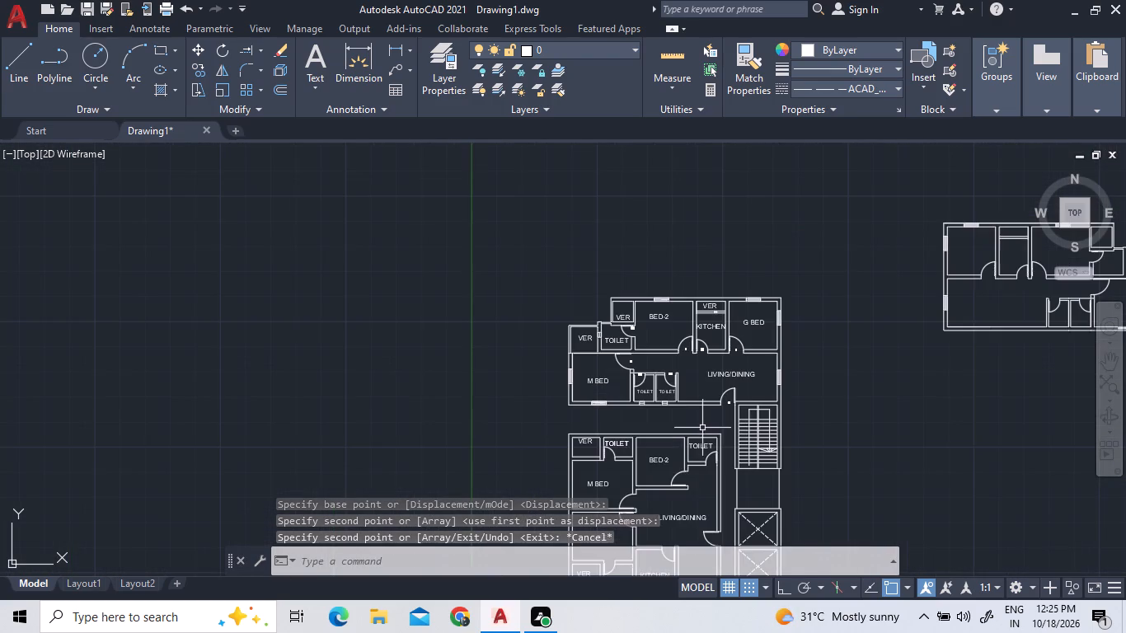
scroll(705, 432, up, 3)
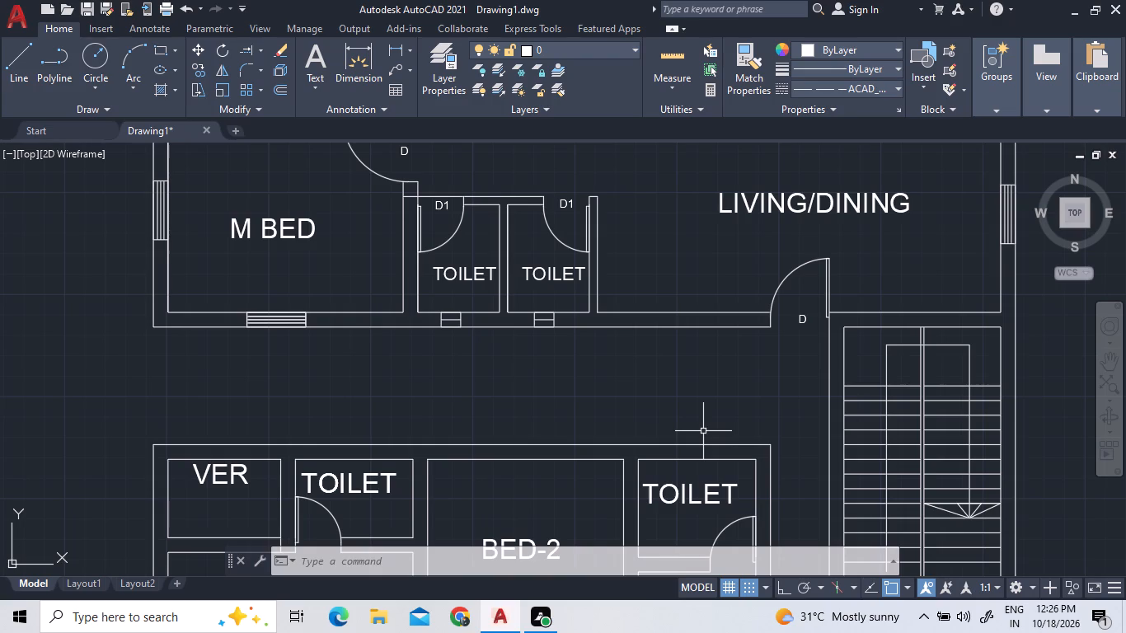
scroll(703, 428, down, 1)
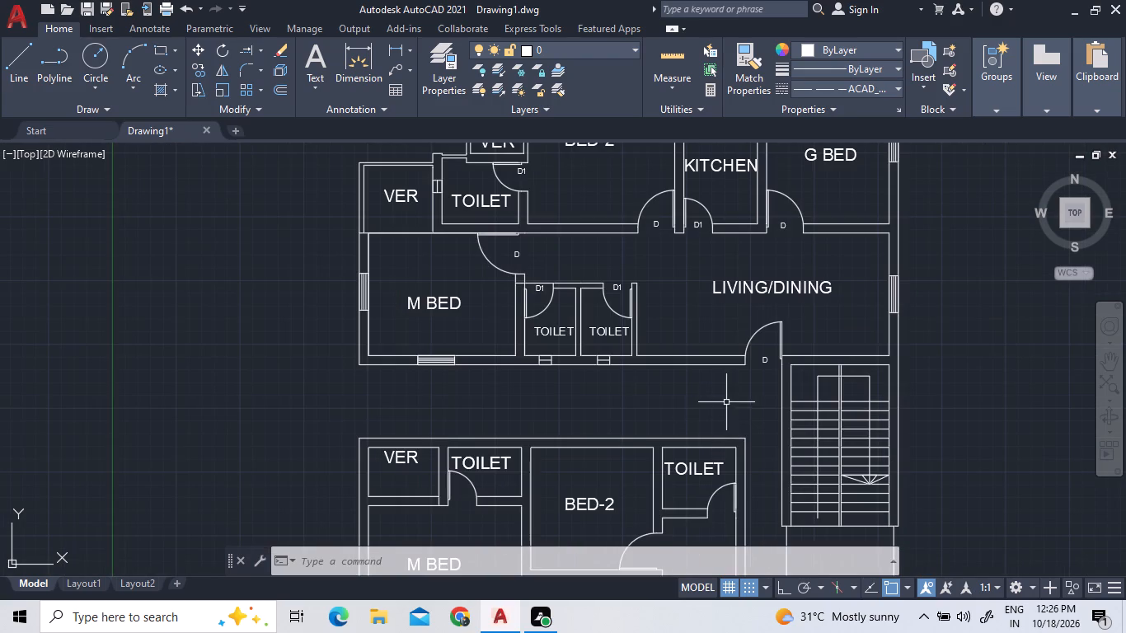
scroll(759, 369, up, 2)
click(776, 349)
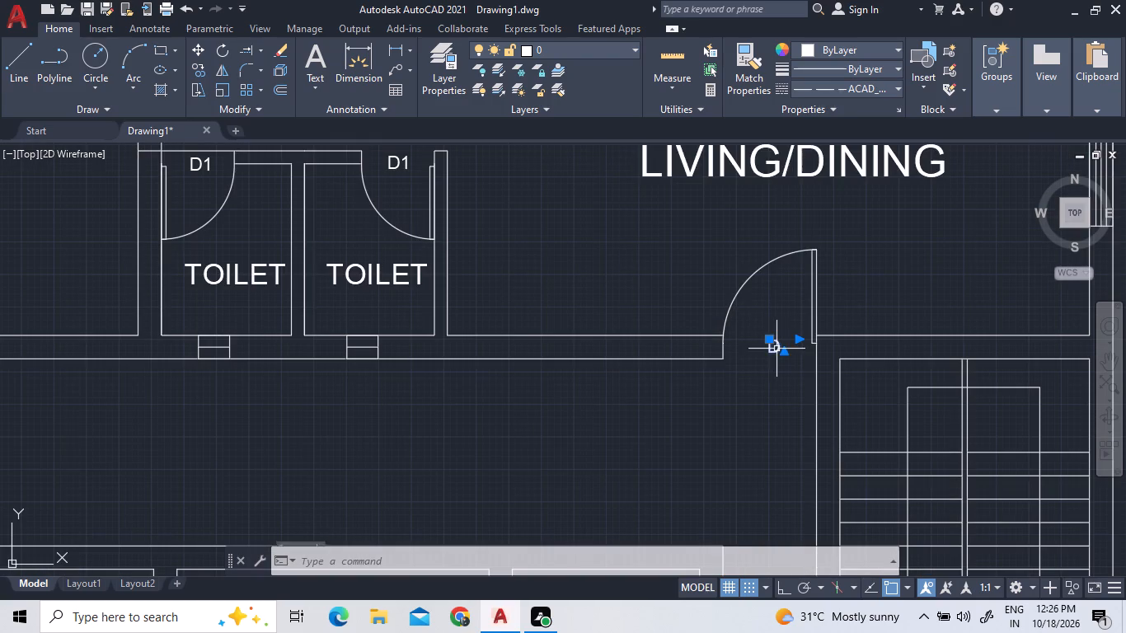
right_click(771, 349)
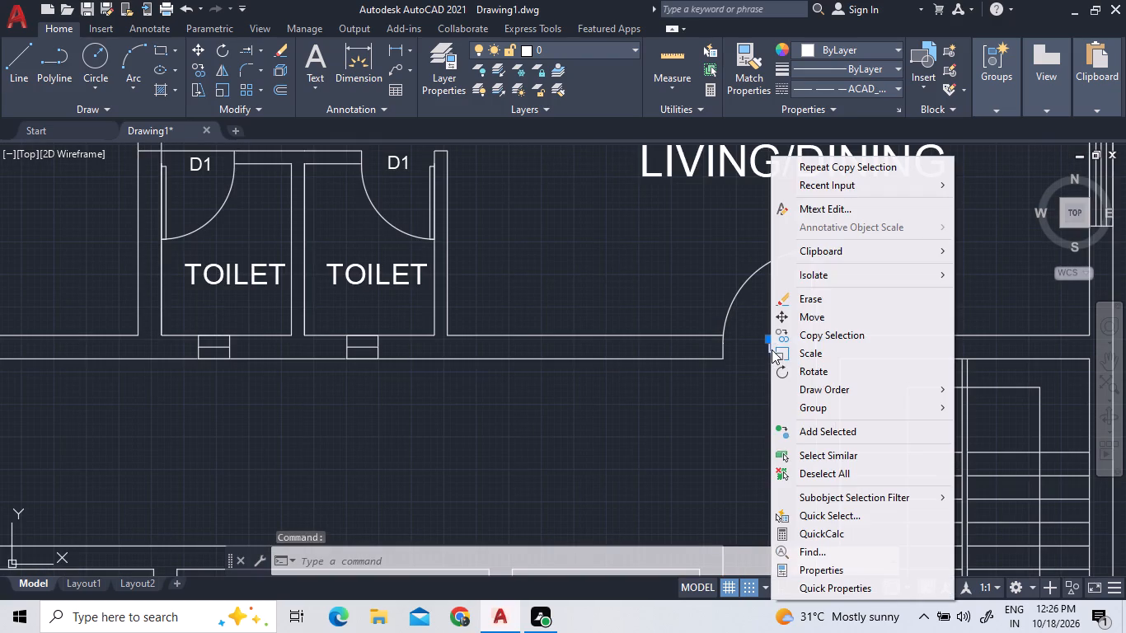
double_click(818, 331)
scroll(733, 332, down, 3)
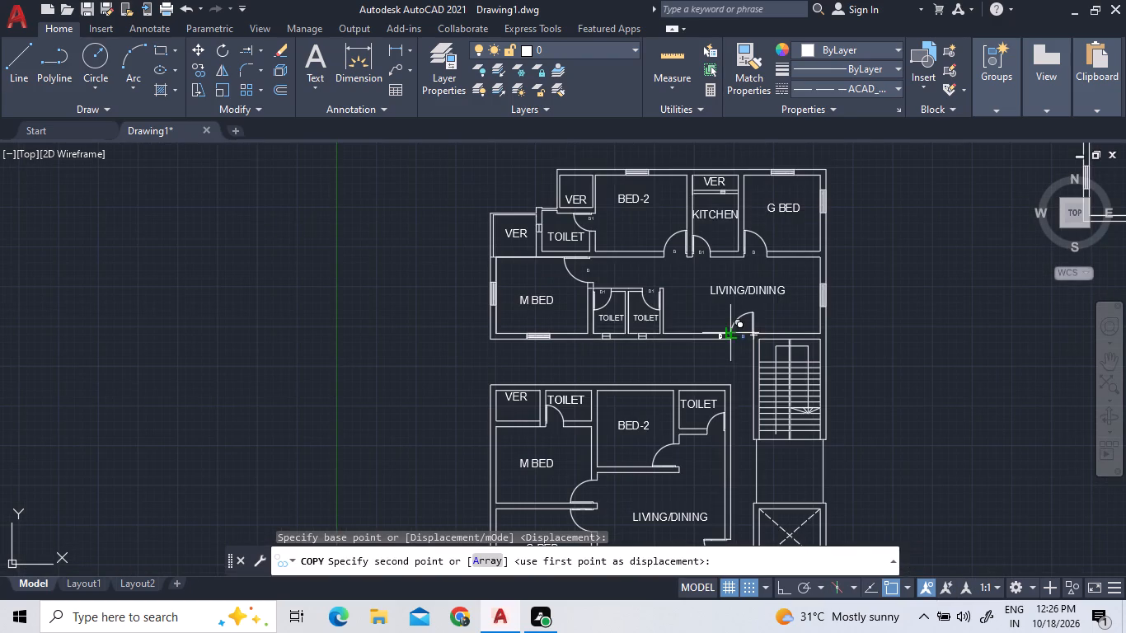
scroll(721, 467, down, 4)
scroll(715, 524, up, 3)
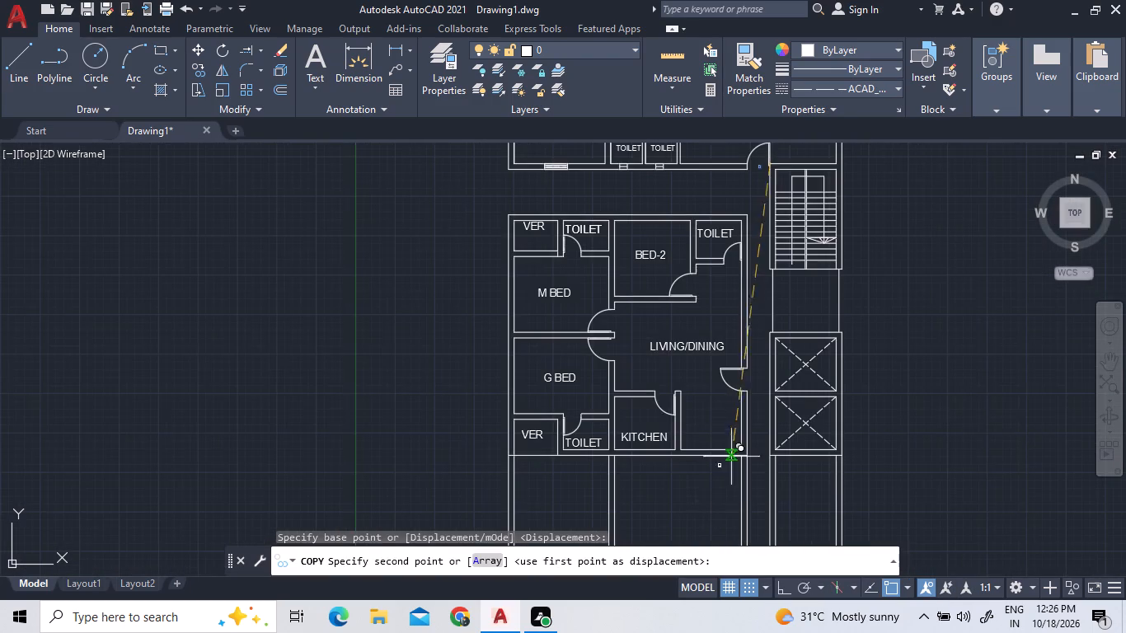
scroll(758, 394, up, 3)
double_click(749, 324)
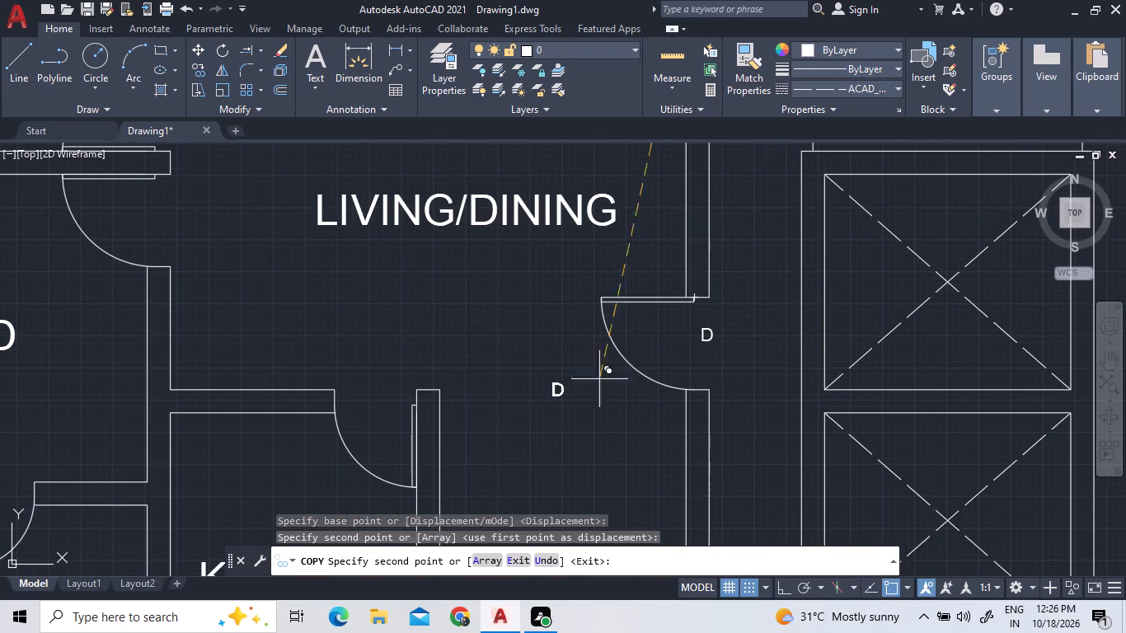
Place further copies of the D label at the lower apartment's G BED, M BED and BED-2 door openings and finish copying.
scroll(415, 397, down, 2)
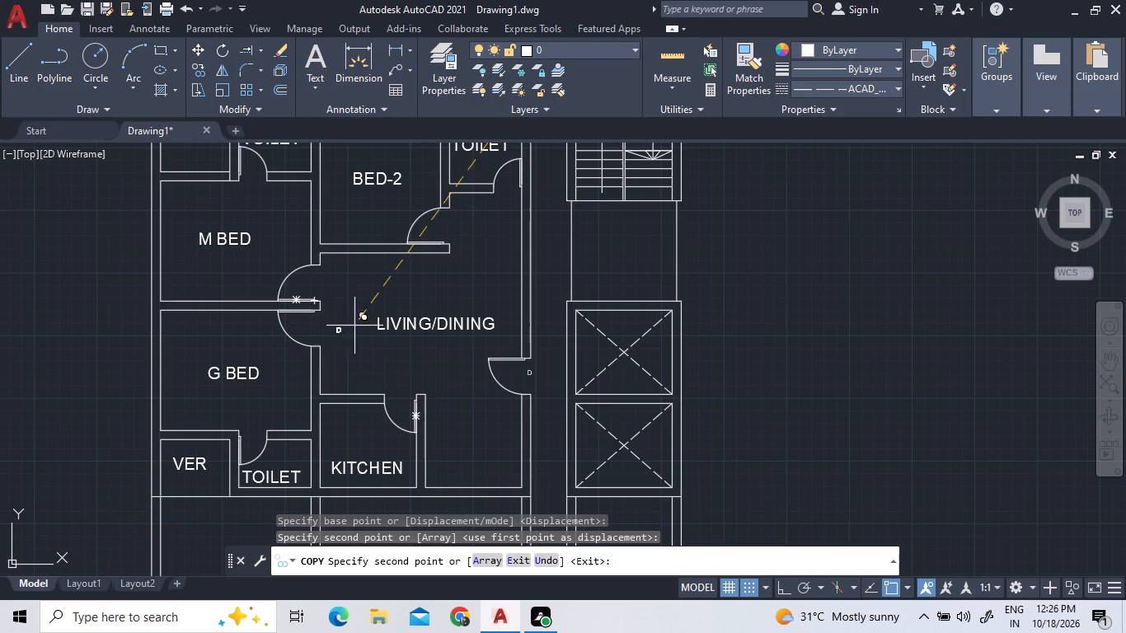
scroll(317, 316, up, 2)
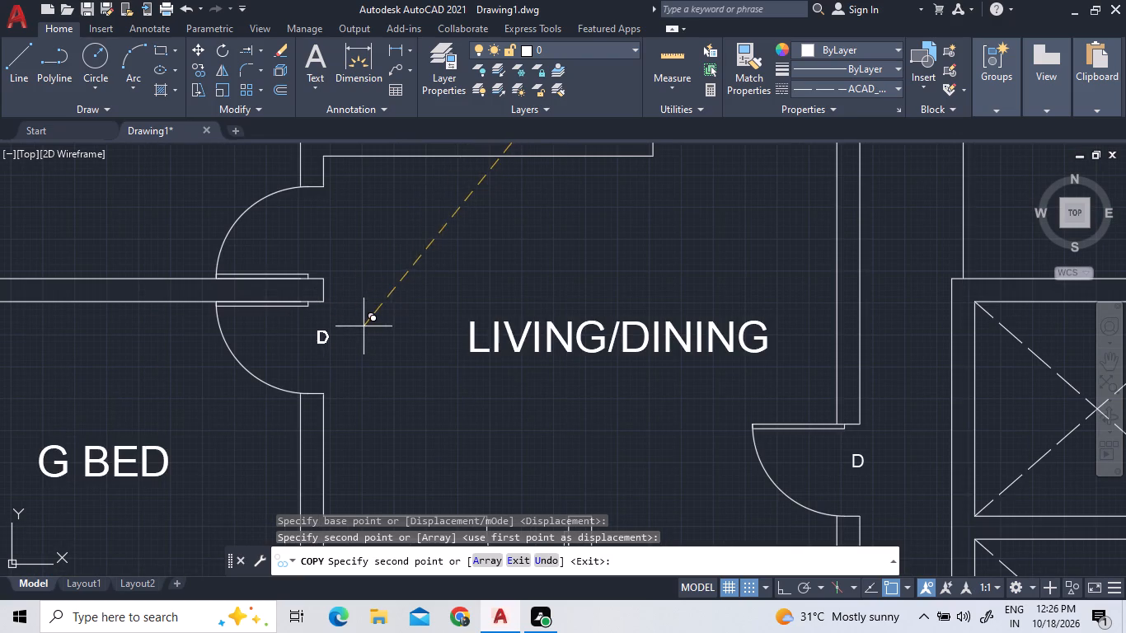
double_click(360, 323)
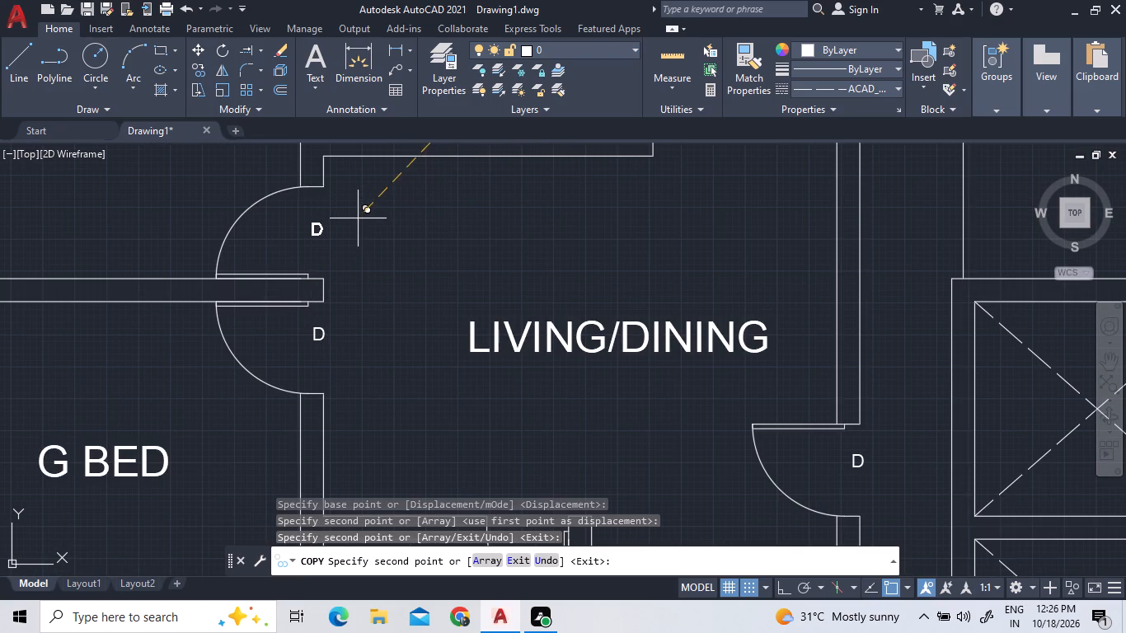
double_click(358, 218)
scroll(406, 326, down, 3)
scroll(504, 240, up, 2)
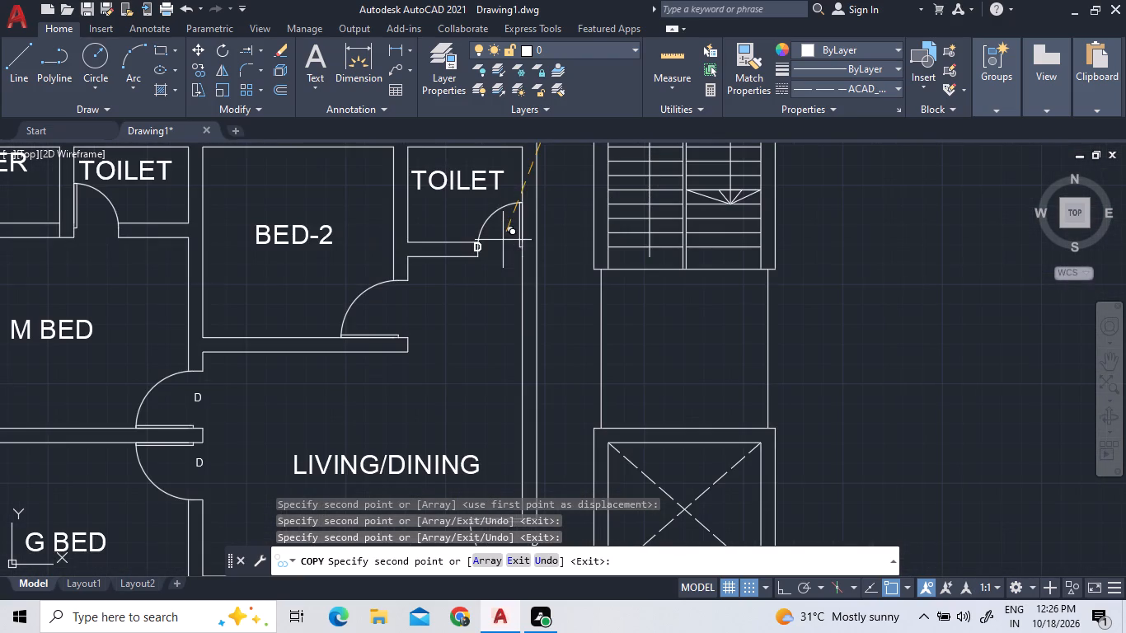
double_click(419, 303)
scroll(388, 287, down, 2)
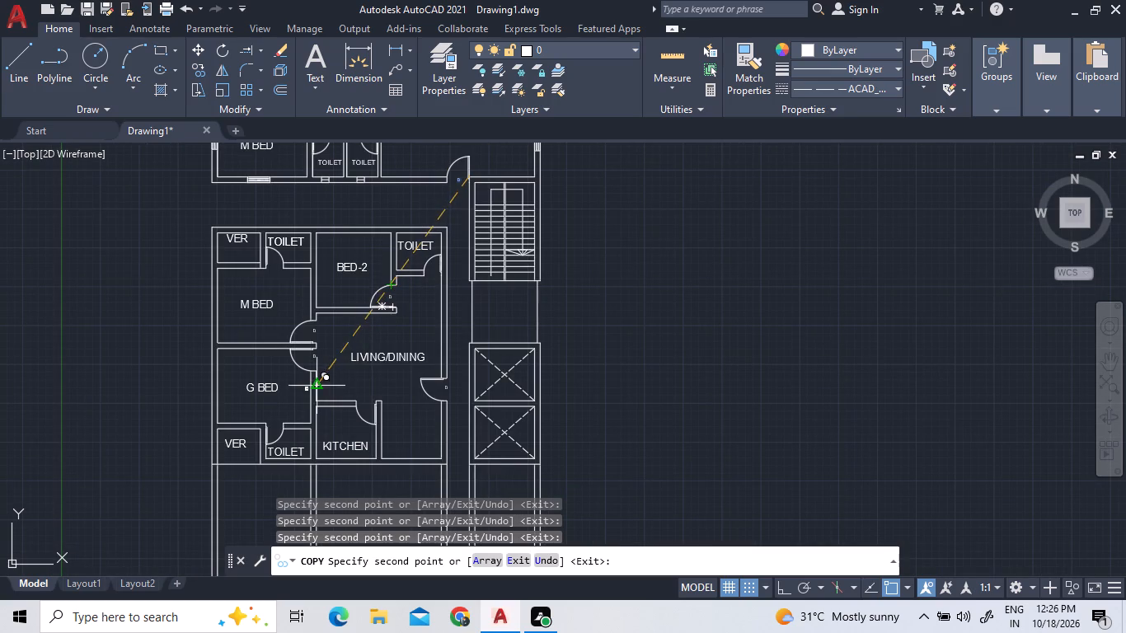
right_click(612, 330)
click(637, 338)
Copy the D1 label from the upper apartment's small TOILET to the TOILET door opening beside BED-2 in the lower apartment.
scroll(630, 388, down, 3)
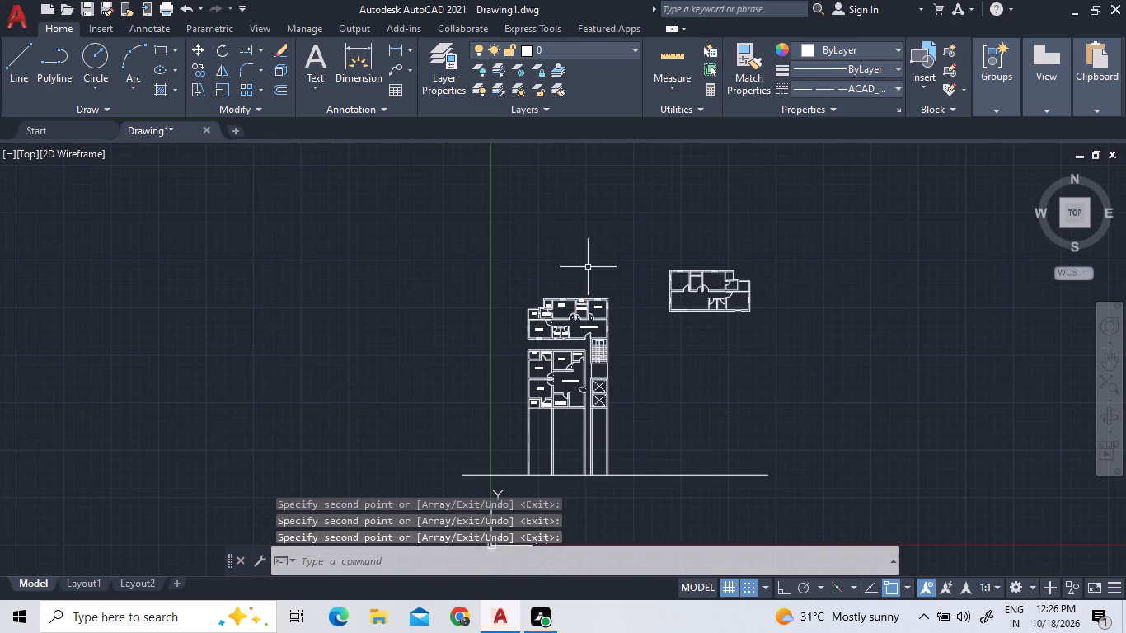
scroll(578, 341, up, 4)
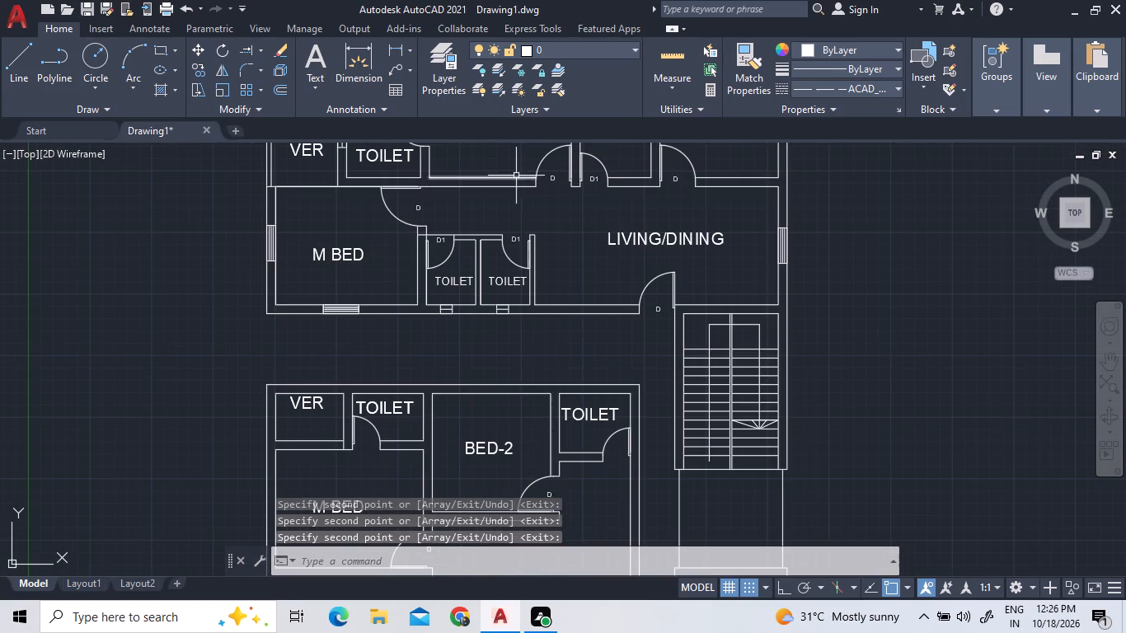
scroll(511, 229, up, 2)
click(521, 260)
right_click(522, 258)
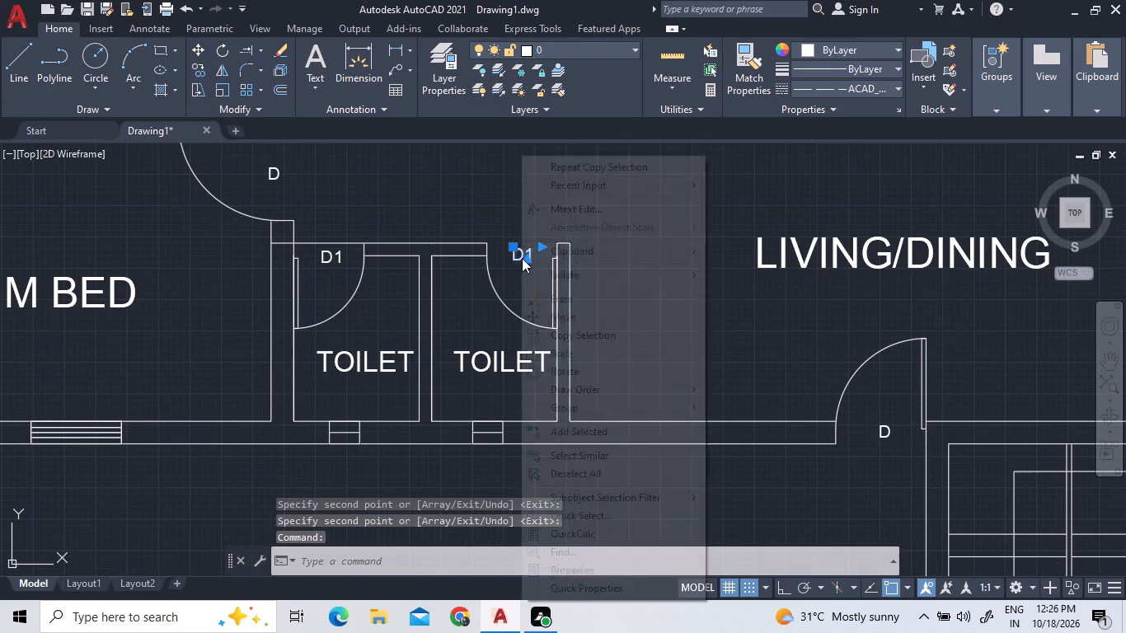
click(567, 340)
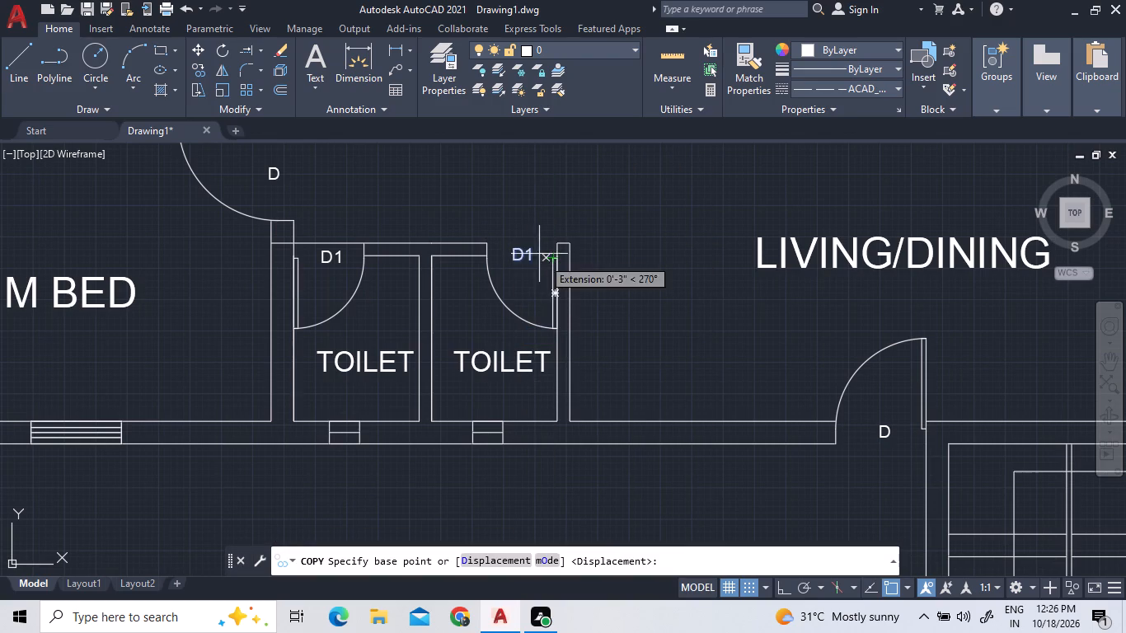
click(528, 256)
scroll(721, 214, down, 4)
scroll(744, 346, up, 2)
scroll(673, 275, up, 2)
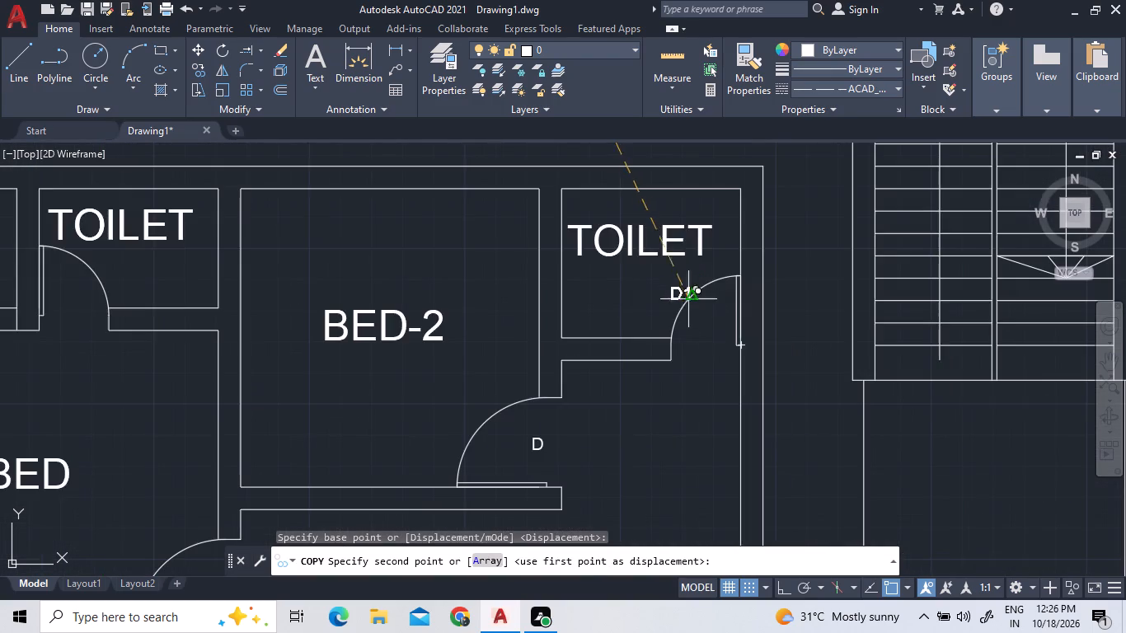
scroll(720, 339, up, 2)
click(710, 354)
Place further copies of the D1 label at the lower apartment's M BED toilet and G BED toilet door openings.
scroll(533, 345, down, 2)
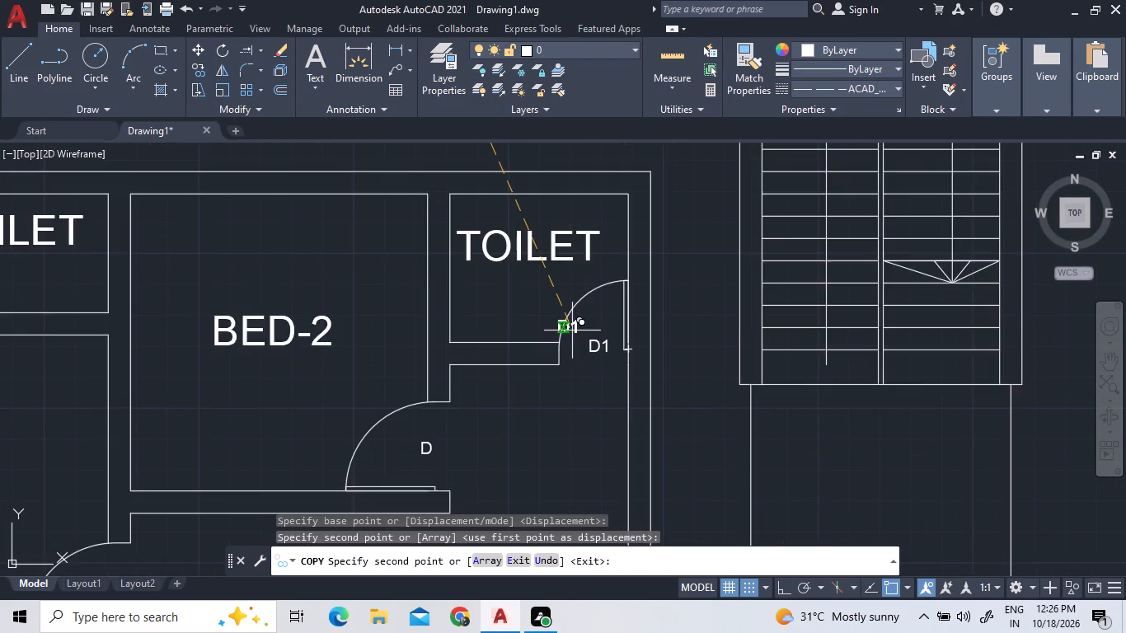
scroll(572, 331, down, 1)
scroll(434, 406, down, 3)
scroll(371, 387, up, 3)
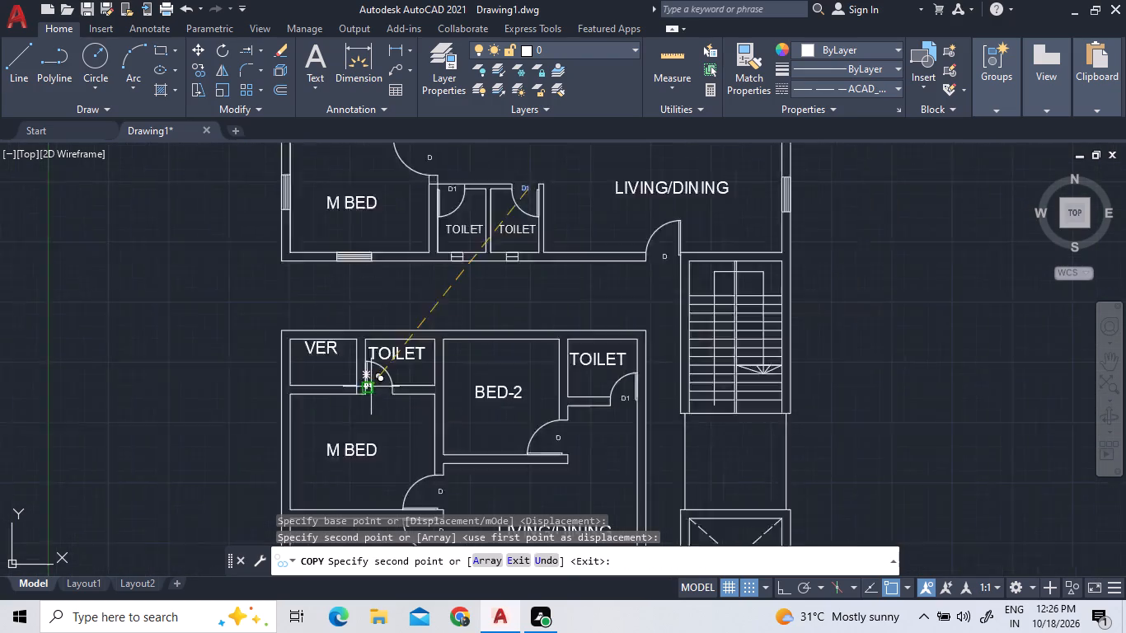
scroll(372, 386, up, 2)
double_click(396, 405)
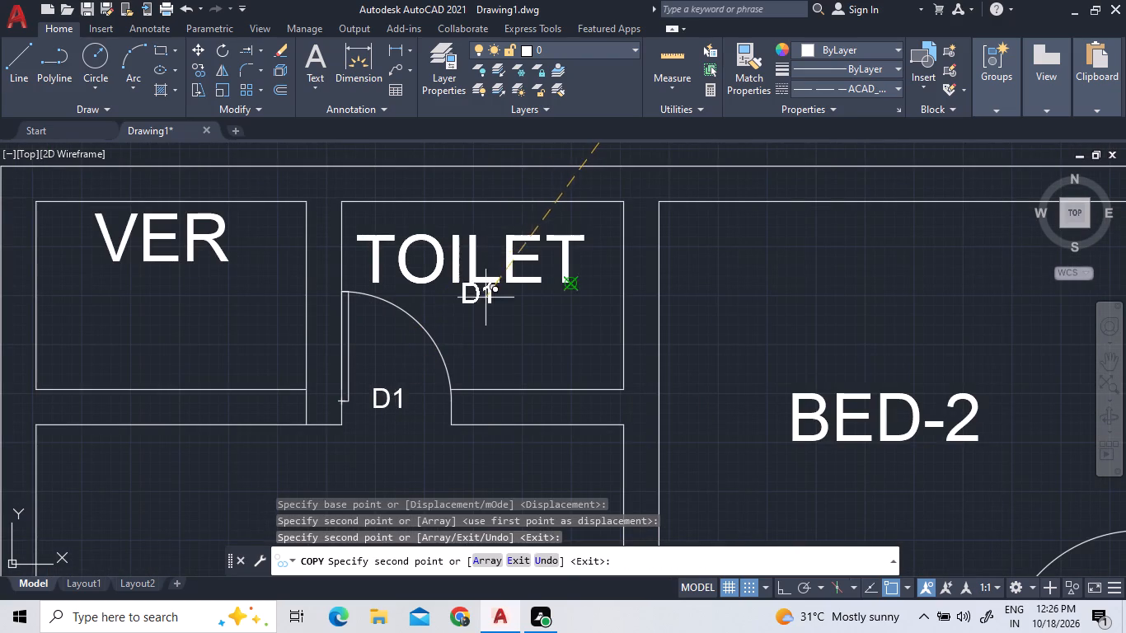
scroll(486, 294, down, 5)
scroll(500, 425, up, 3)
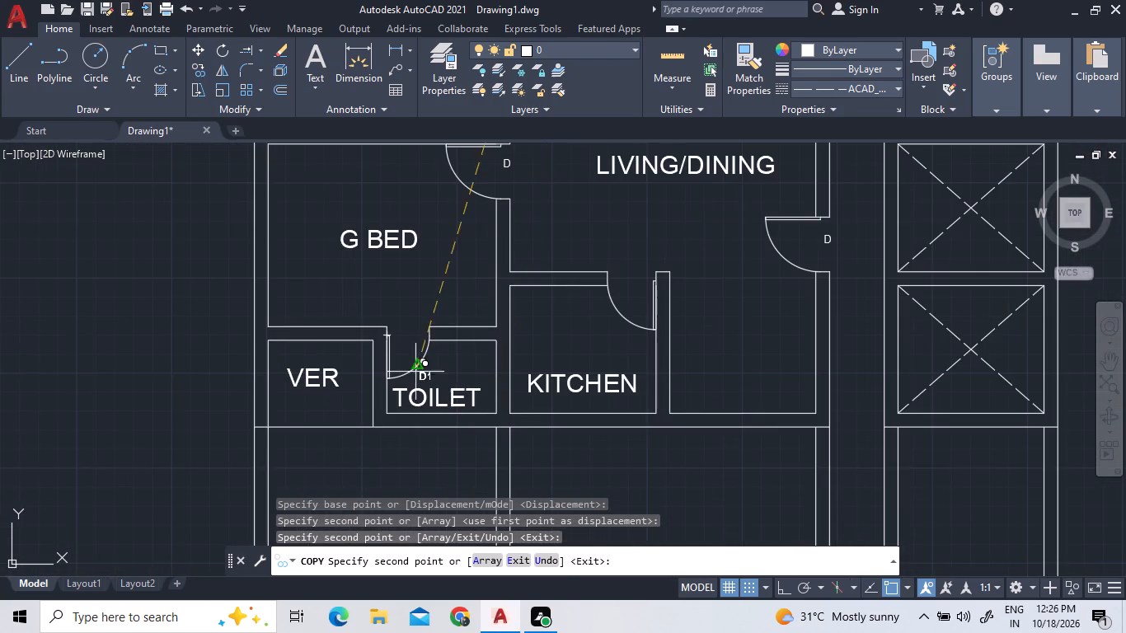
click(407, 334)
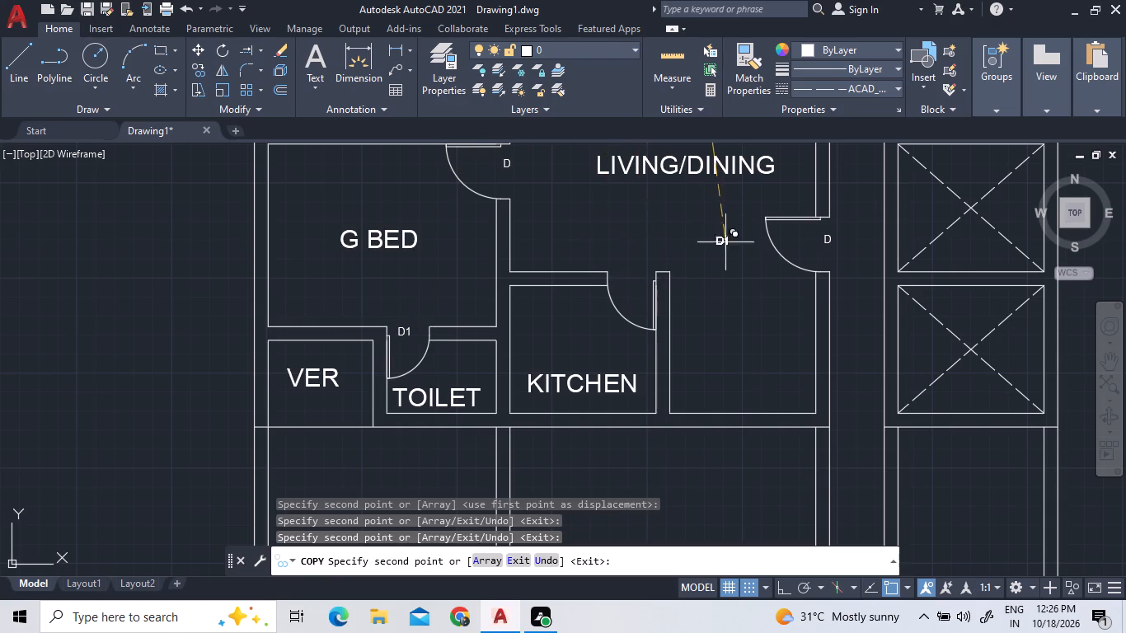
Place a copy of the D1 label at the lower apartment's KITCHEN door opening and finish copying.
scroll(650, 273, up, 3)
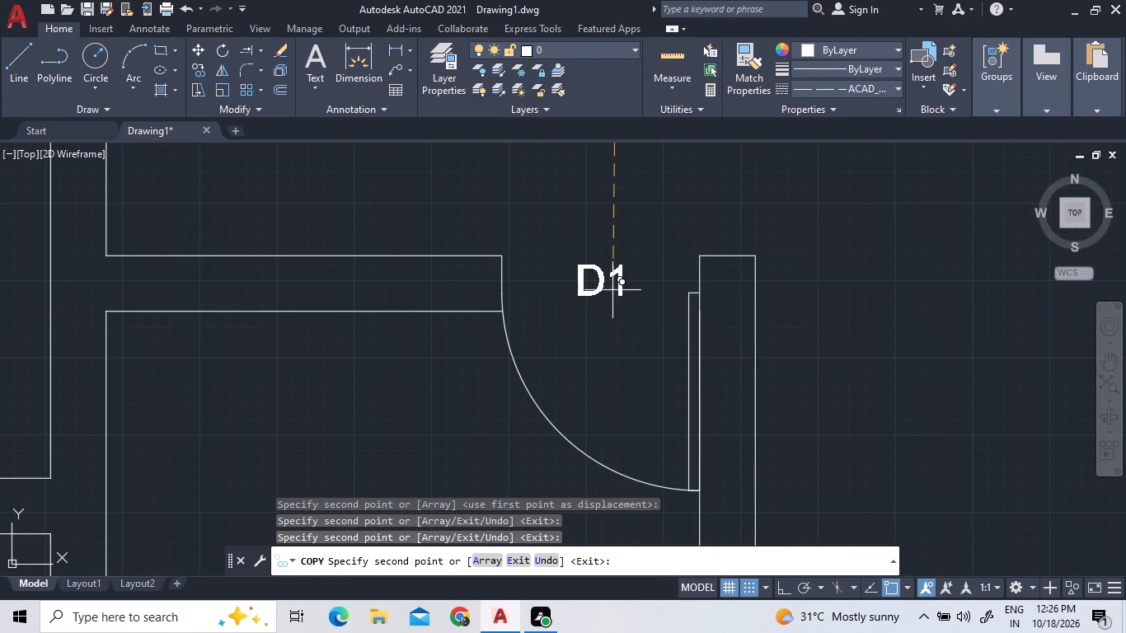
double_click(612, 290)
scroll(657, 297, down, 6)
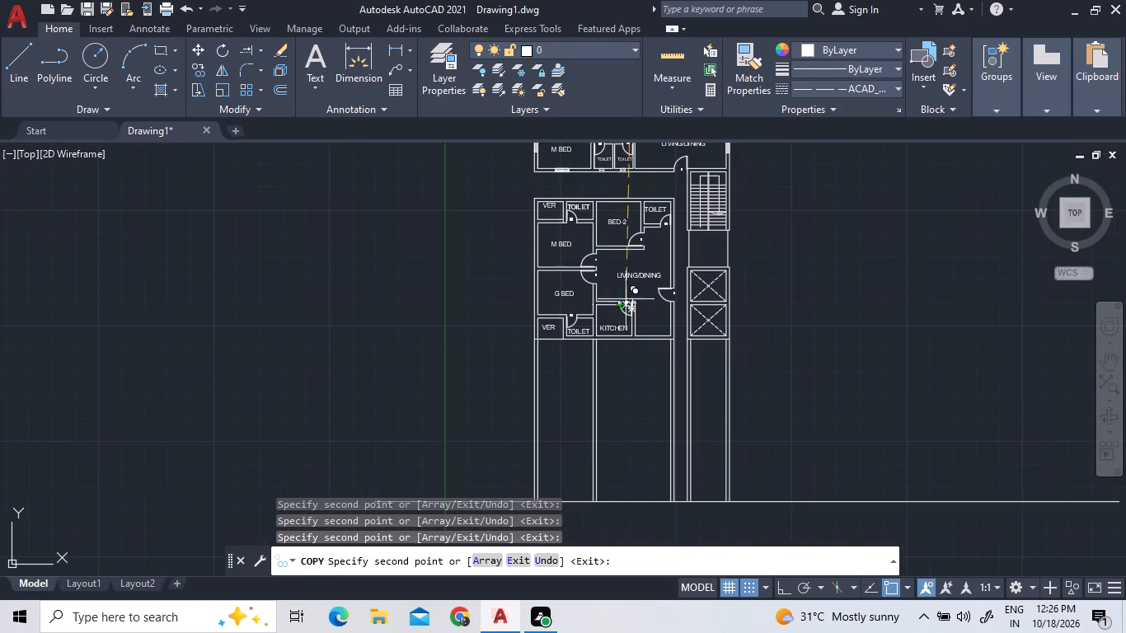
scroll(664, 233, up, 1)
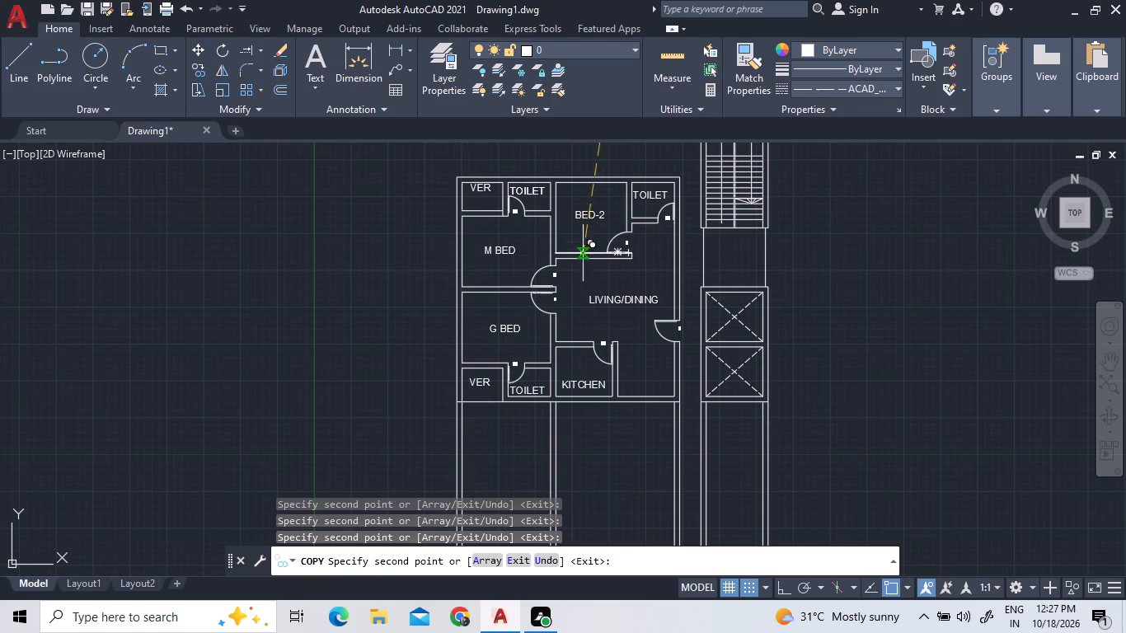
right_click(407, 324)
right_click(407, 324)
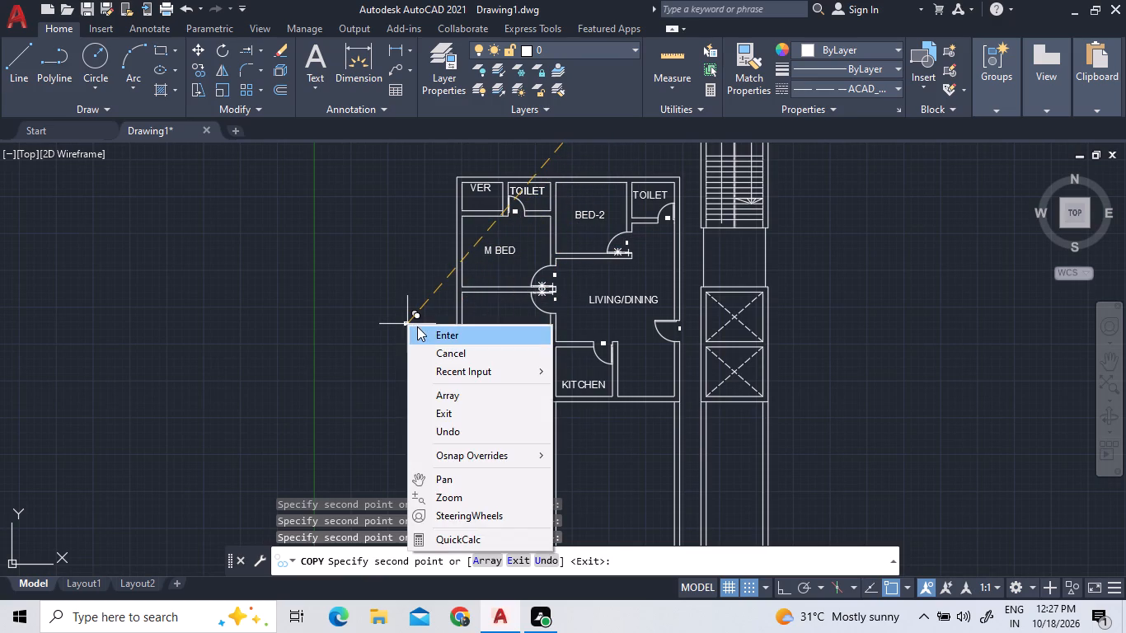
click(417, 327)
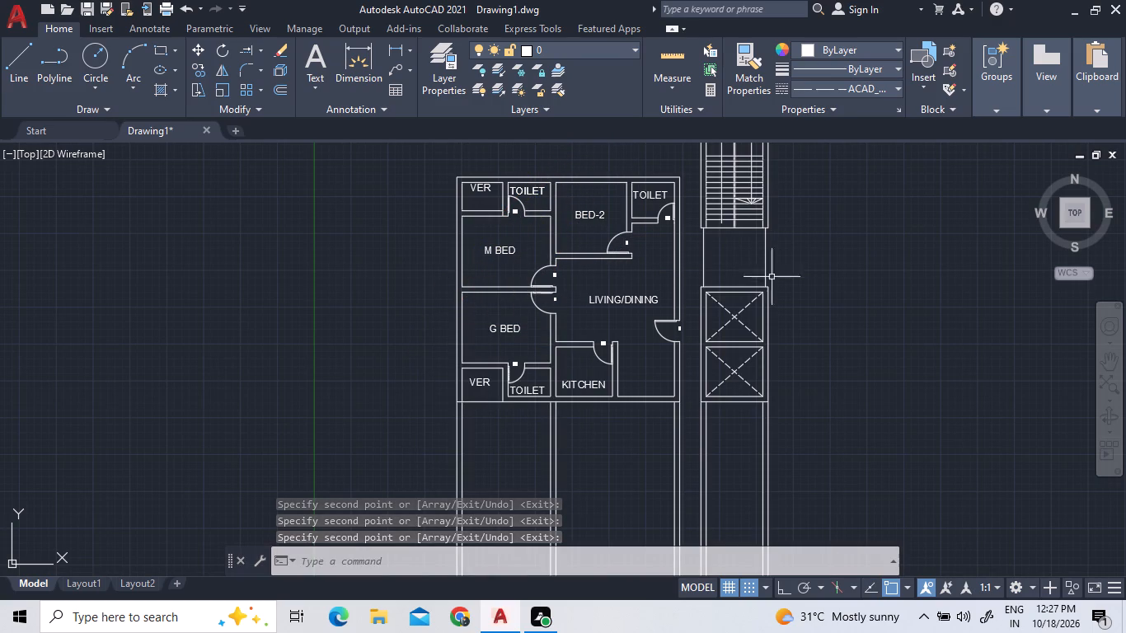
Examine the lower apartment's door labels, the lift shafts and the wall lines extending below the KITCHEN and lifts.
scroll(772, 296, up, 2)
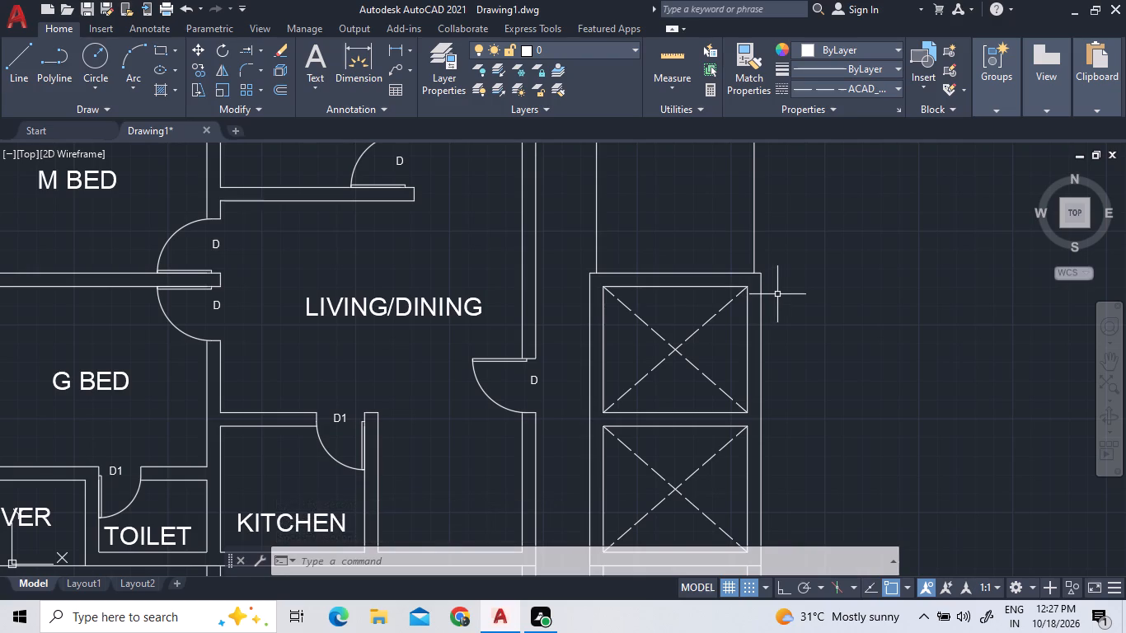
scroll(688, 335, down, 3)
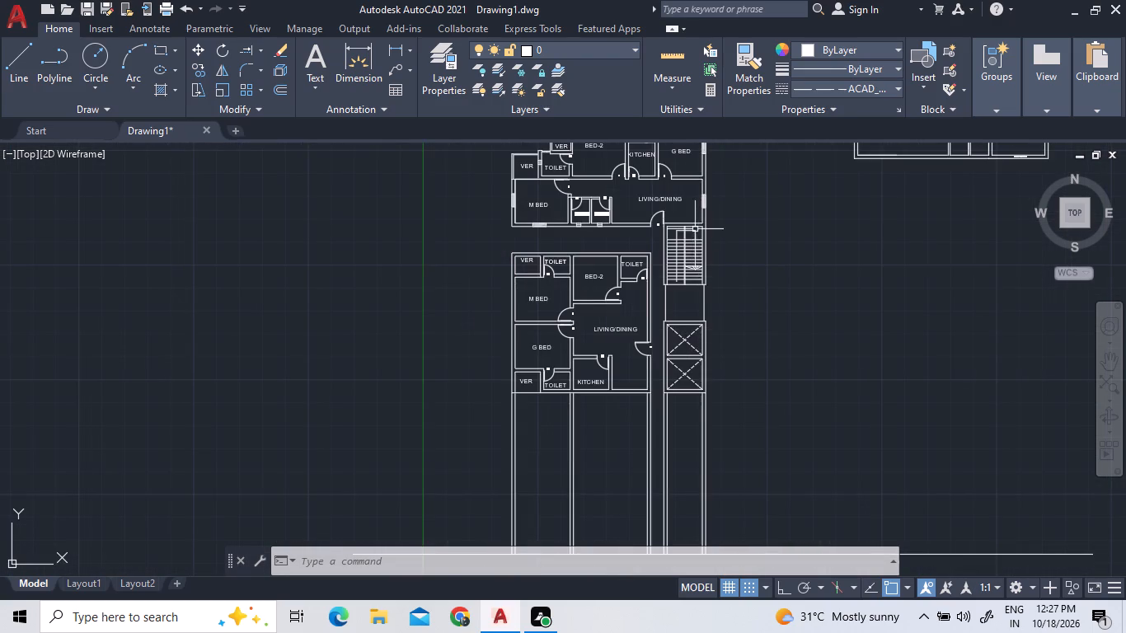
scroll(693, 311, down, 1)
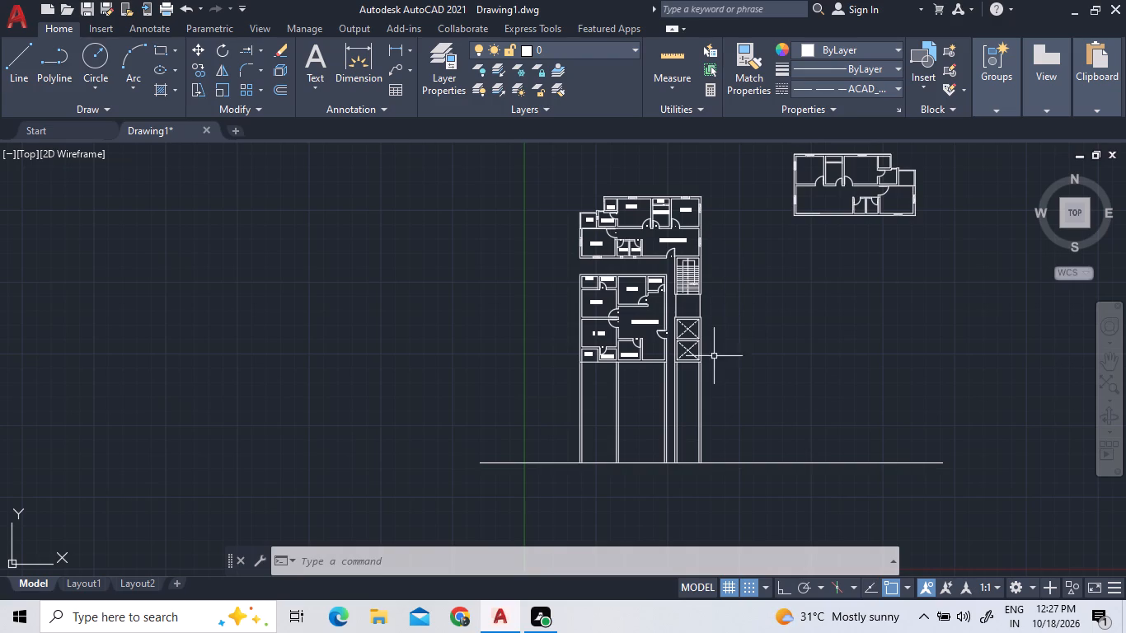
scroll(708, 389, up, 2)
scroll(708, 390, down, 1)
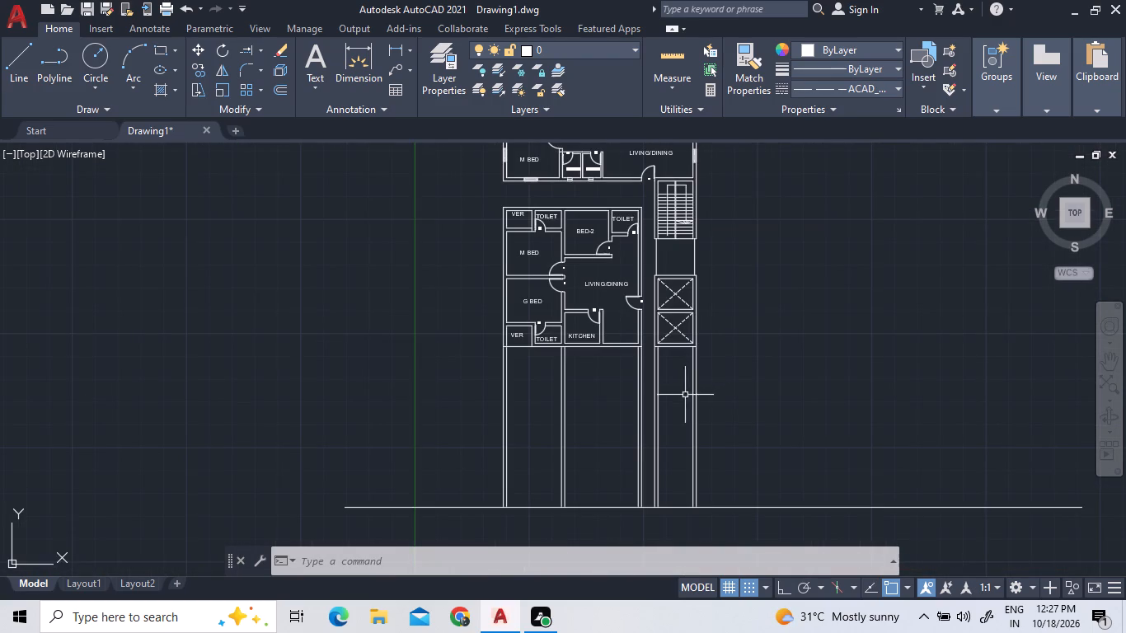
scroll(673, 406, up, 1)
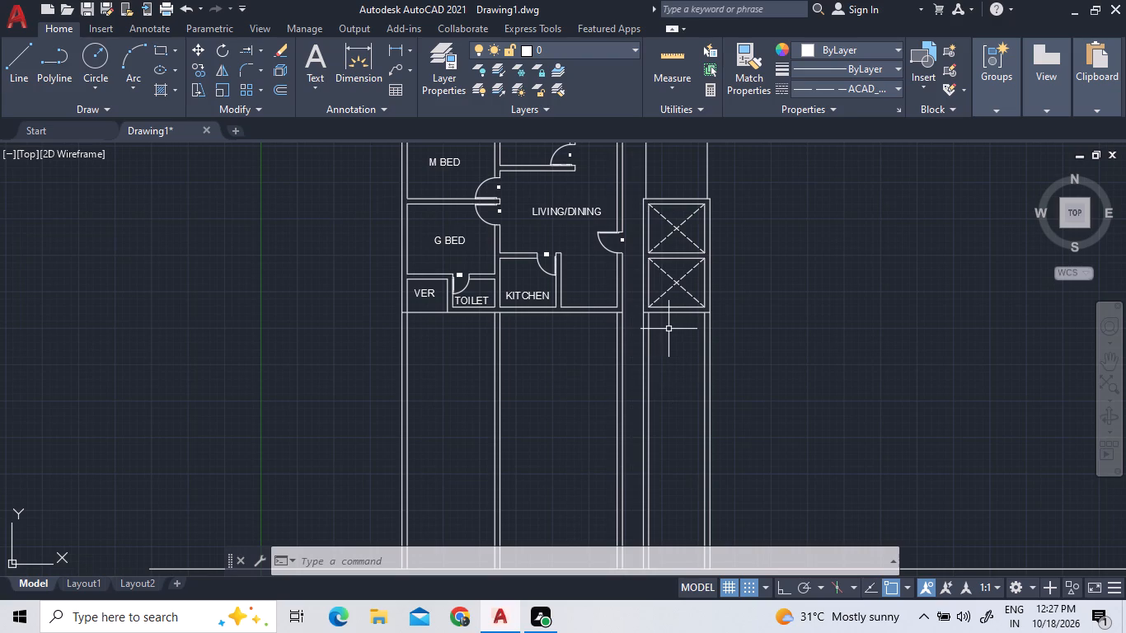
scroll(668, 331, up, 2)
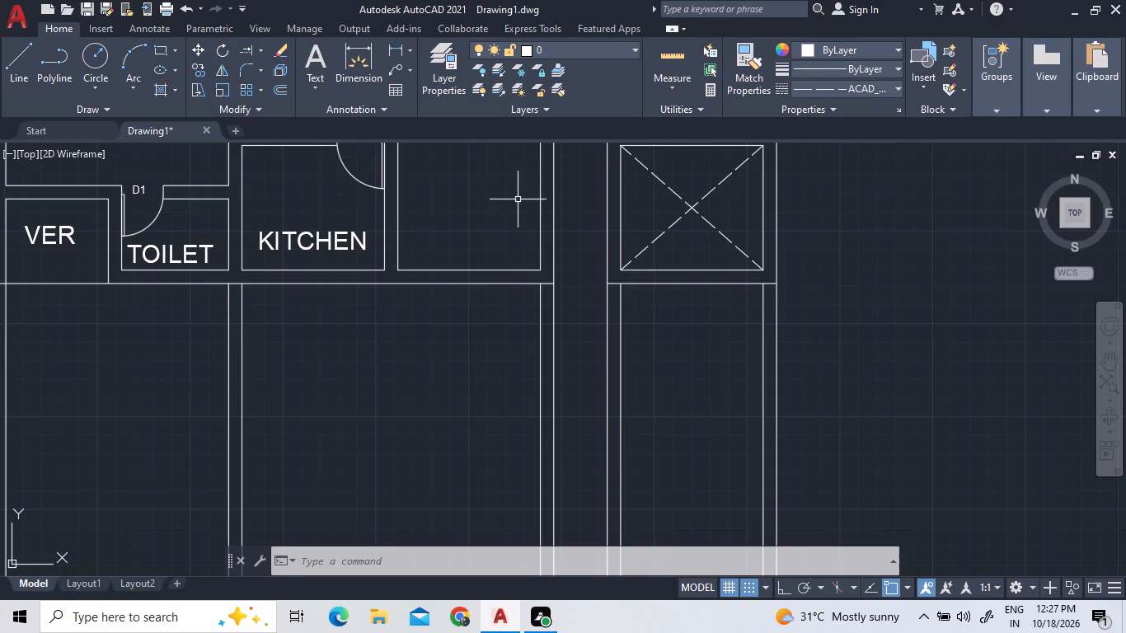
scroll(518, 205, down, 1)
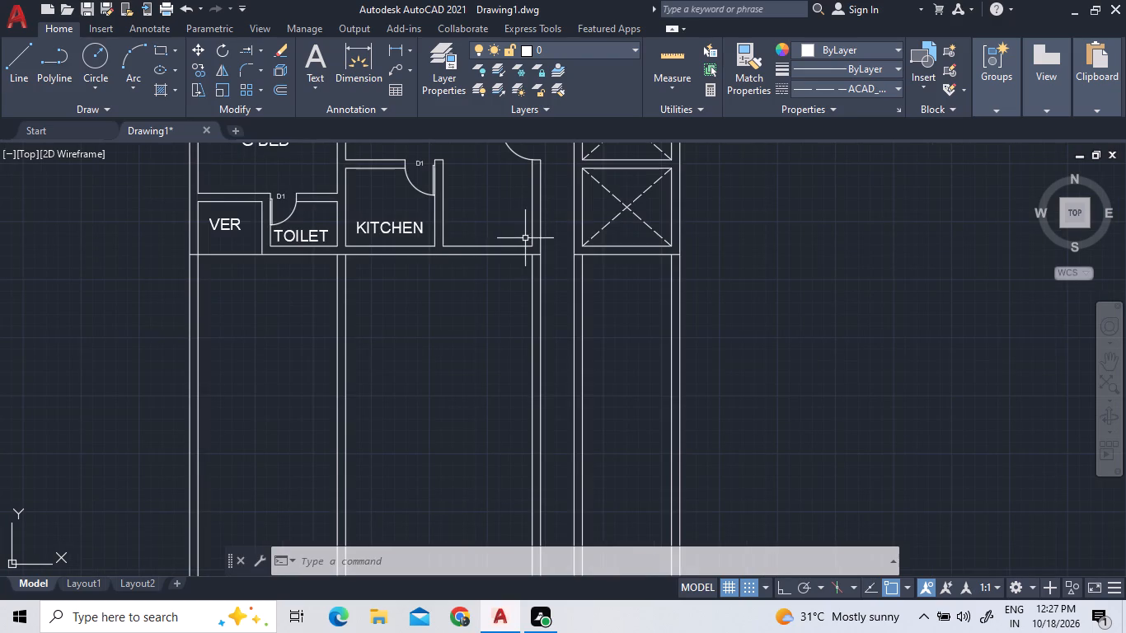
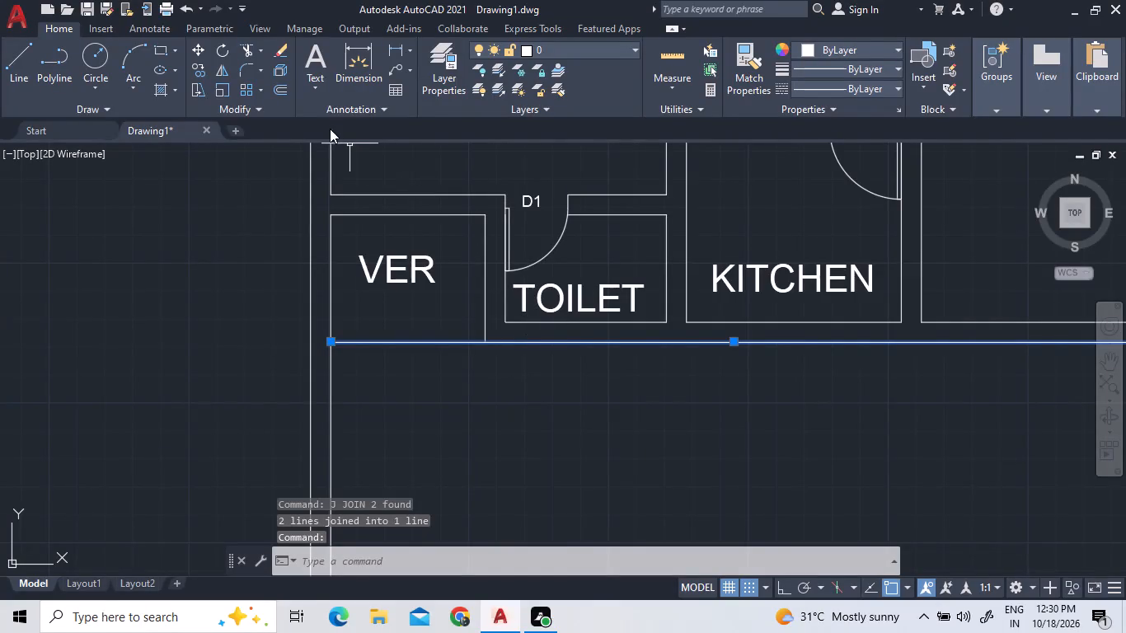
Offset the lower apartment's bottom wall line 6' downward, below the VER, TOILET and KITCHEN.
triple_click(286, 94)
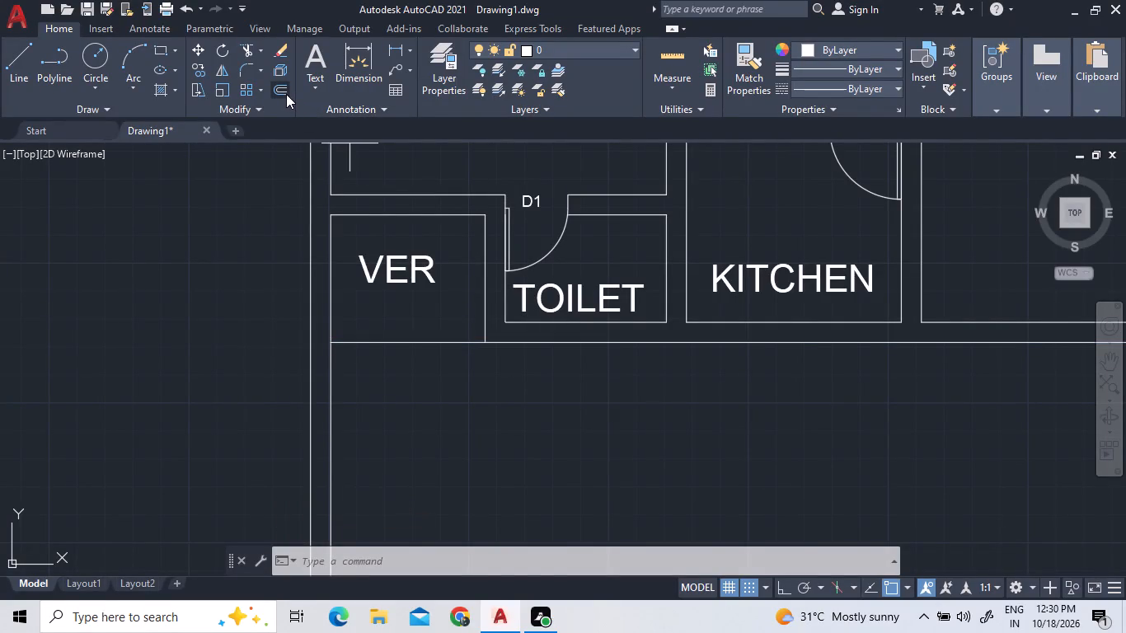
text(6')
key(Return)
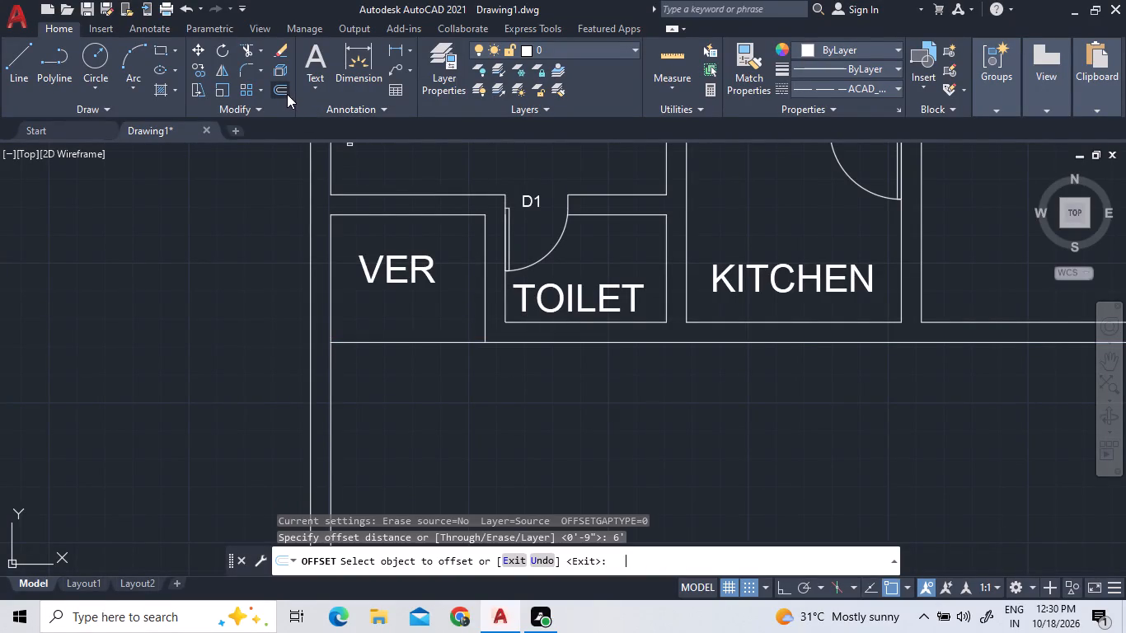
triple_click(426, 341)
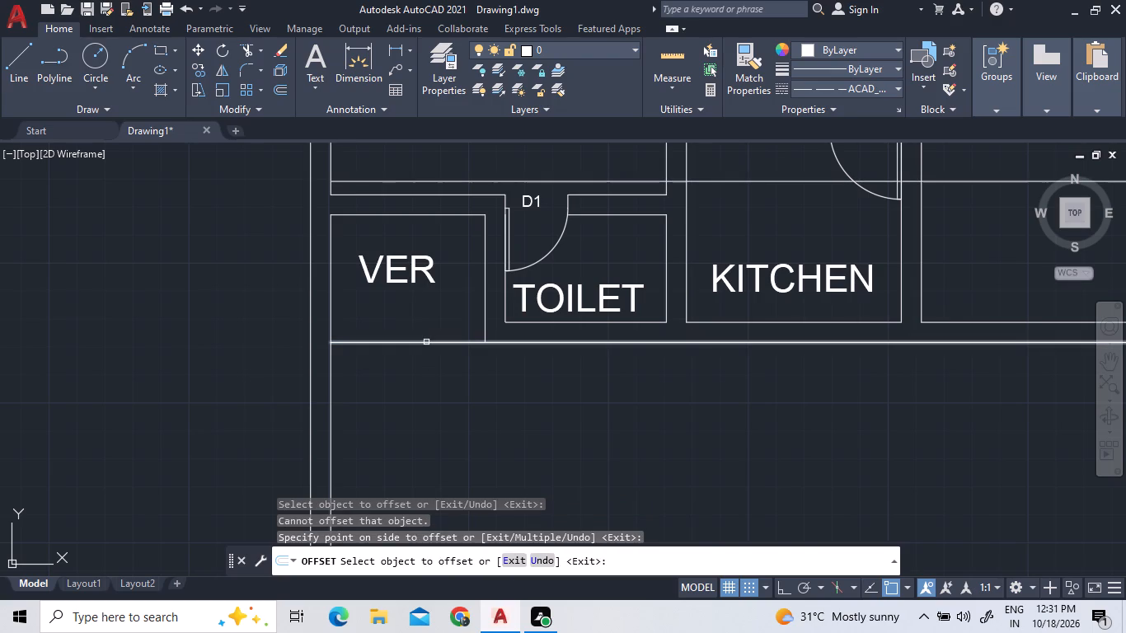
double_click(428, 342)
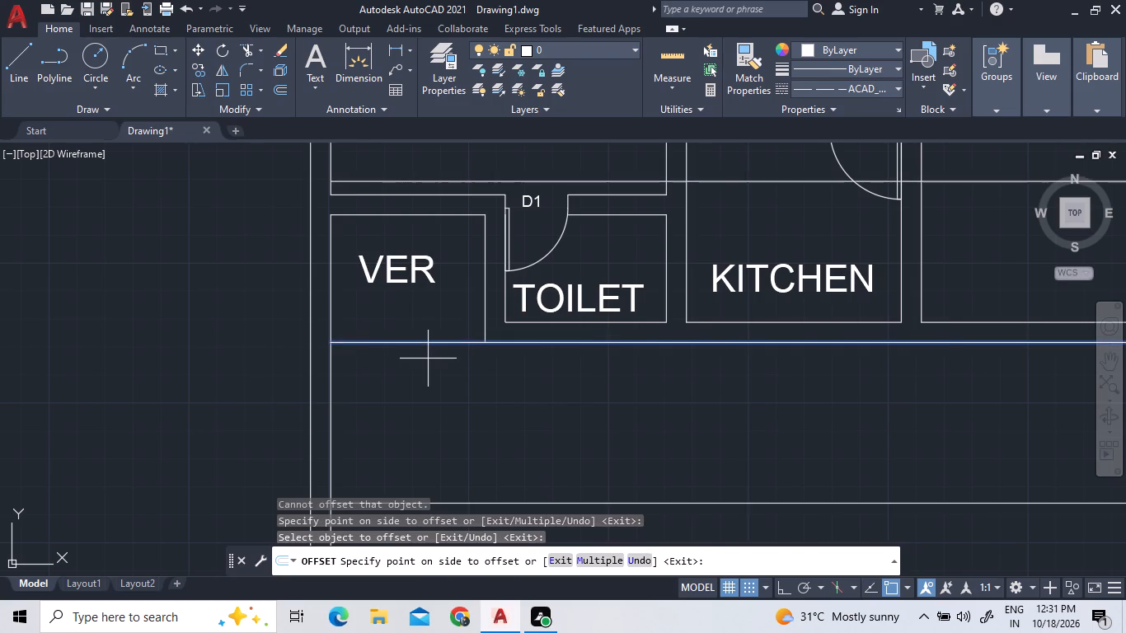
scroll(428, 359, down, 1)
double_click(428, 359)
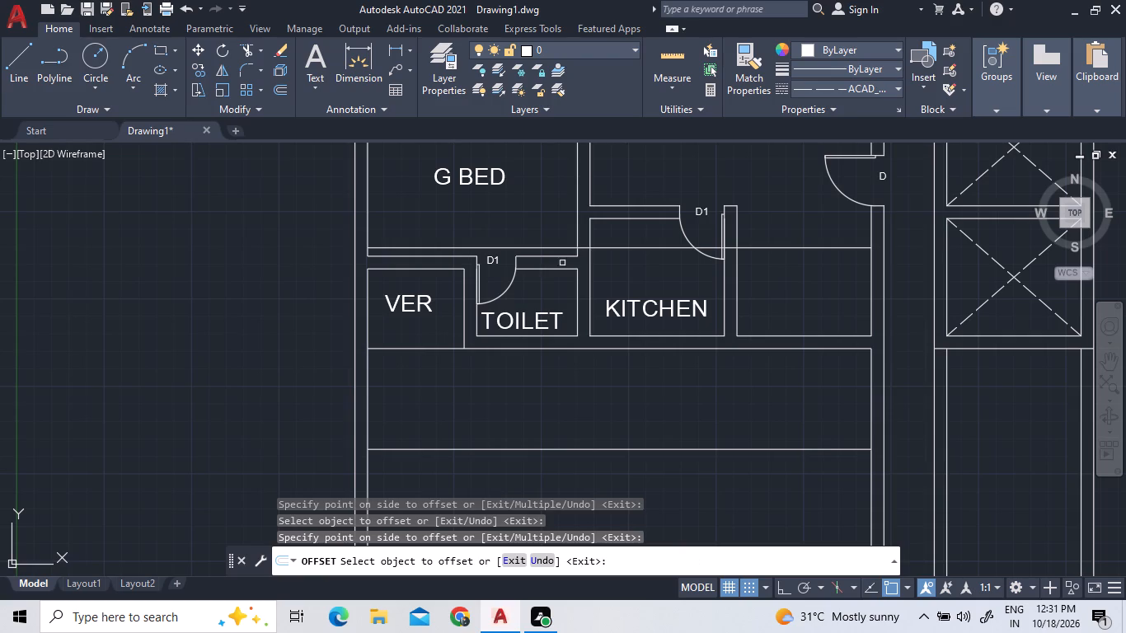
right_click(602, 258)
click(618, 265)
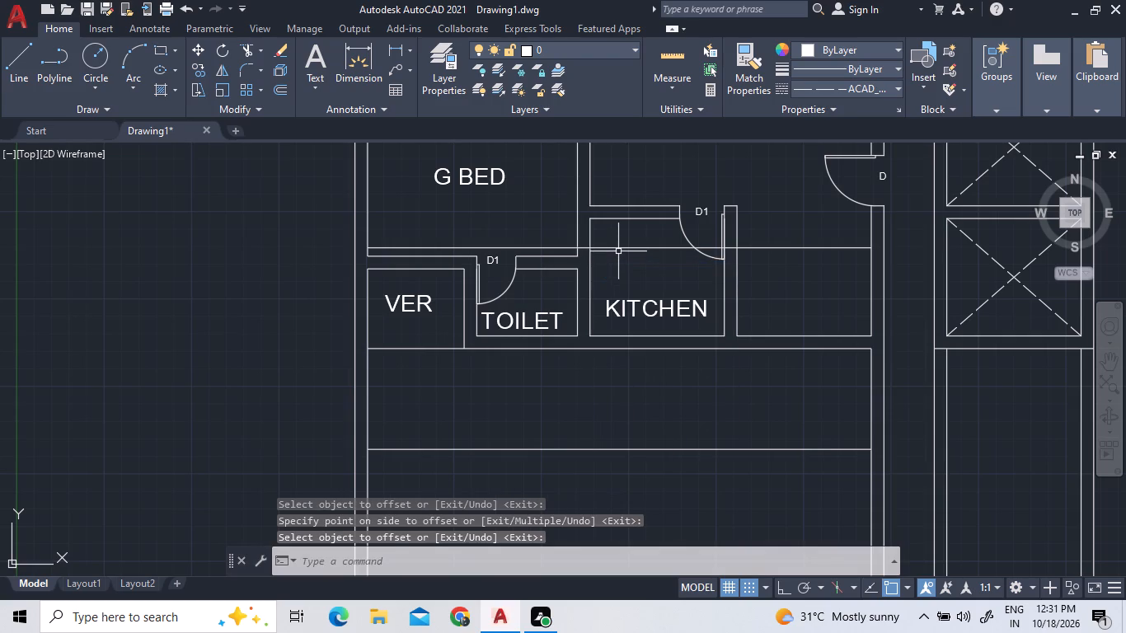
Erase the stray offset line crossing the G BED and KITCHEN.
click(618, 248)
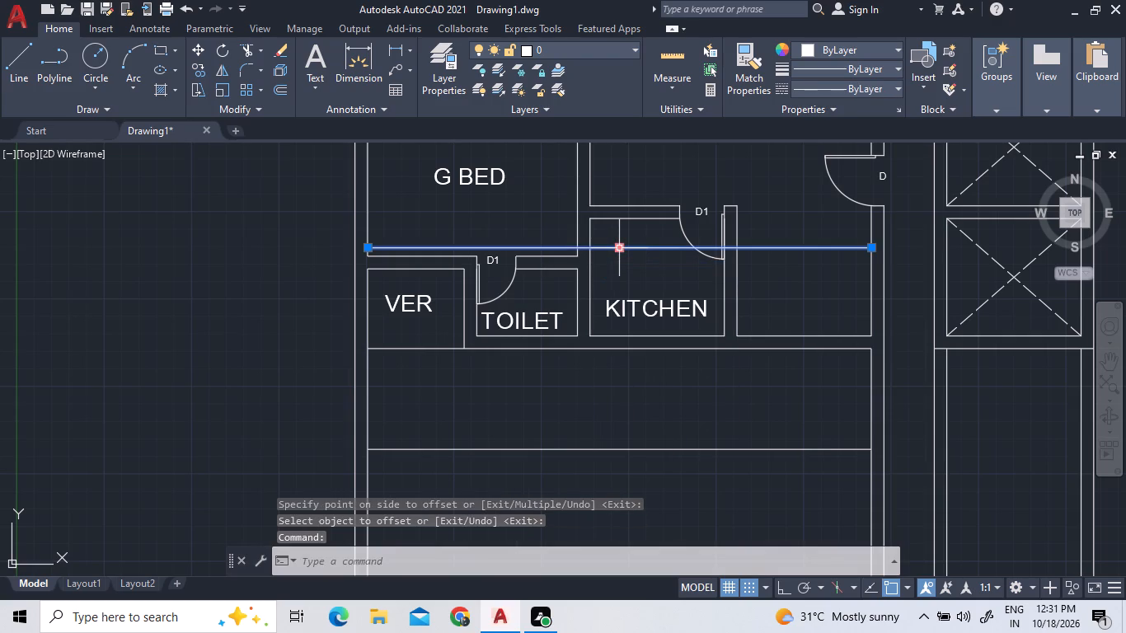
key(Delete)
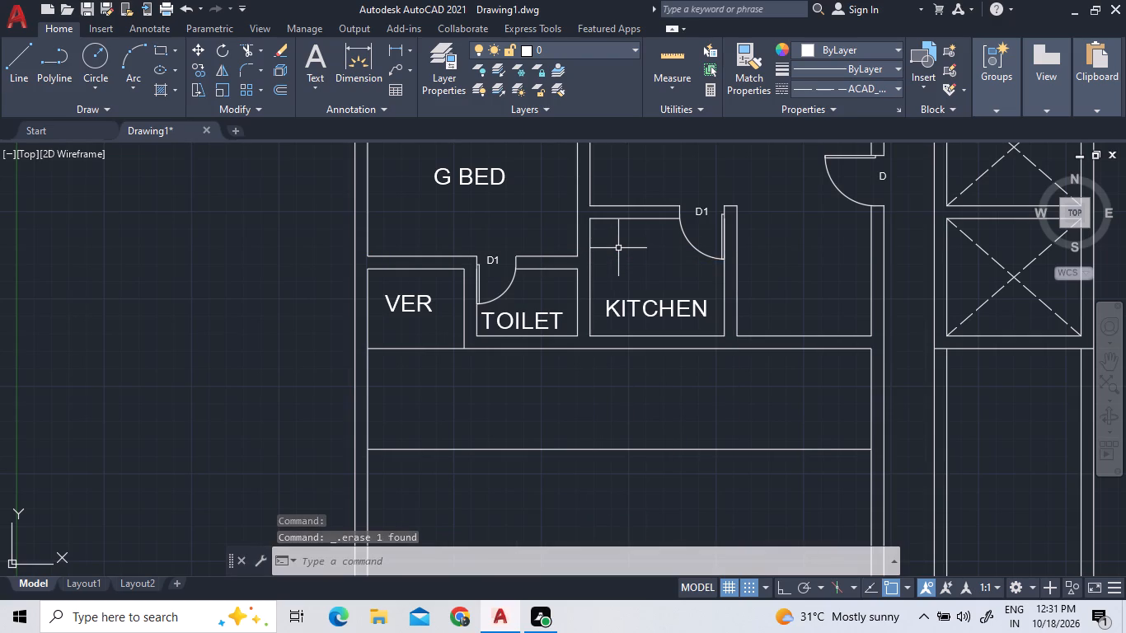
Extend the 6' offset line at both ends, to the outer wall on the VER side and to the outermost wall line below the lifts.
scroll(622, 269, down, 2)
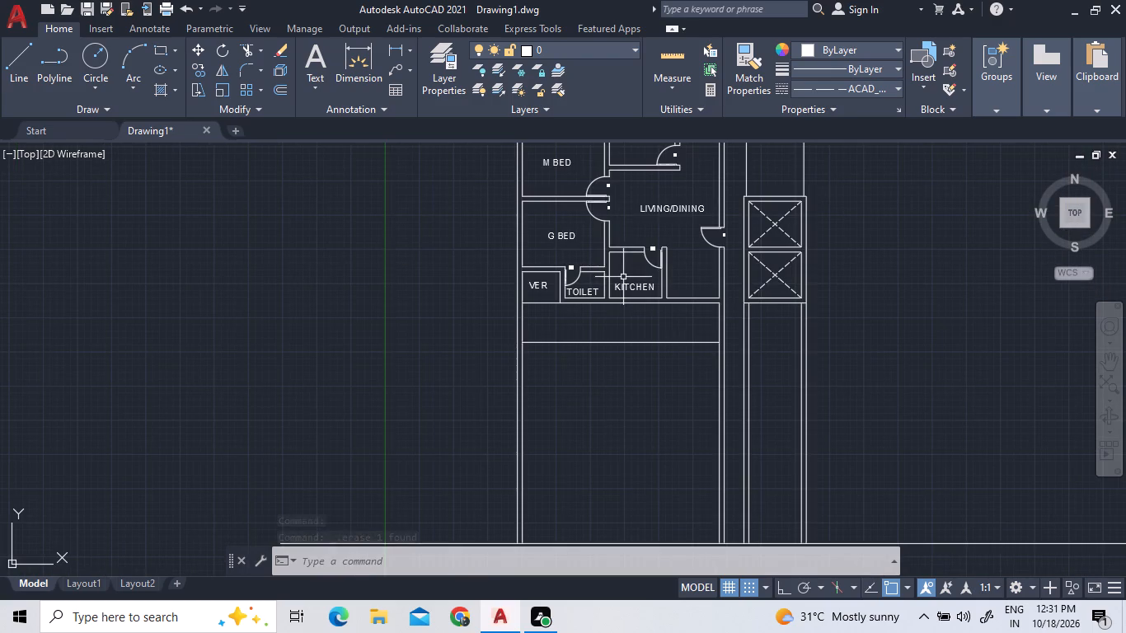
scroll(611, 173, up, 2)
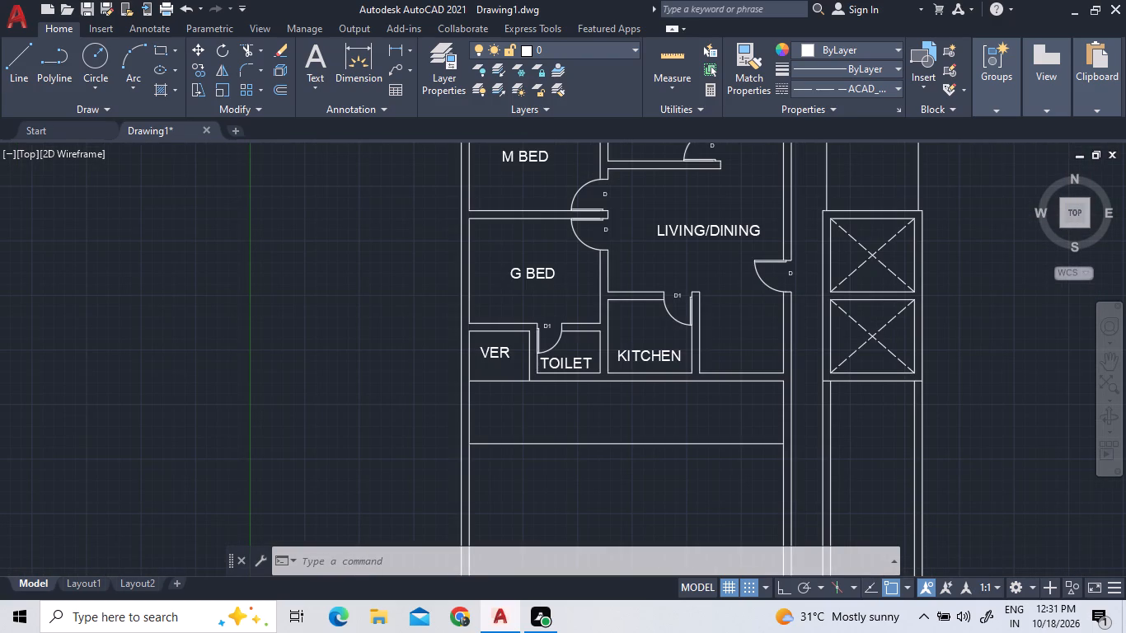
scroll(611, 174, down, 2)
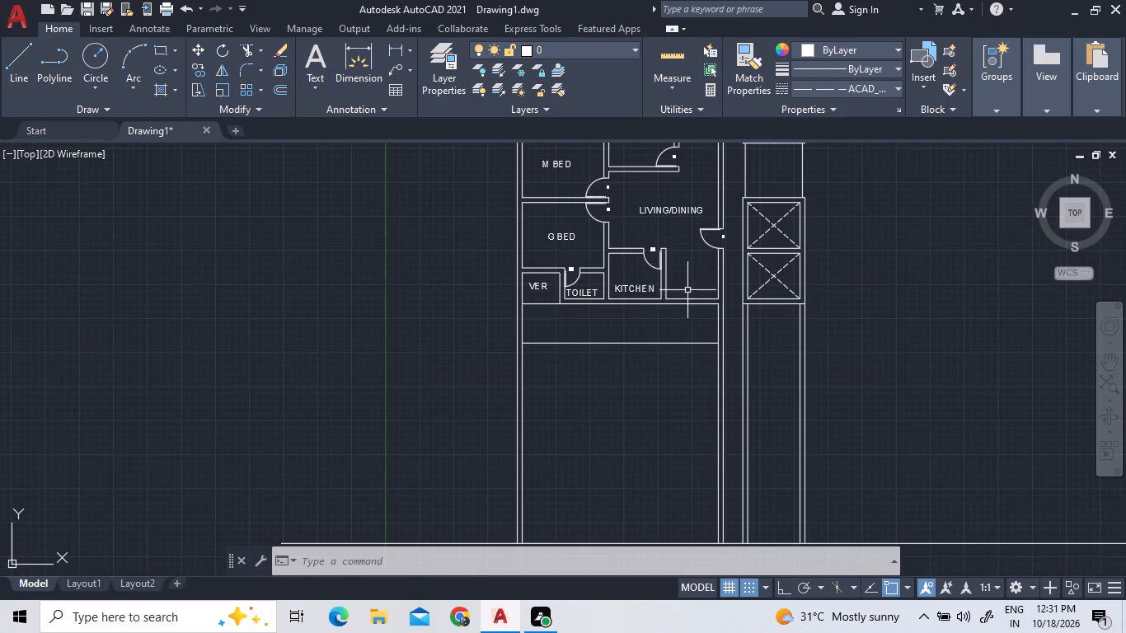
scroll(712, 340, up, 1)
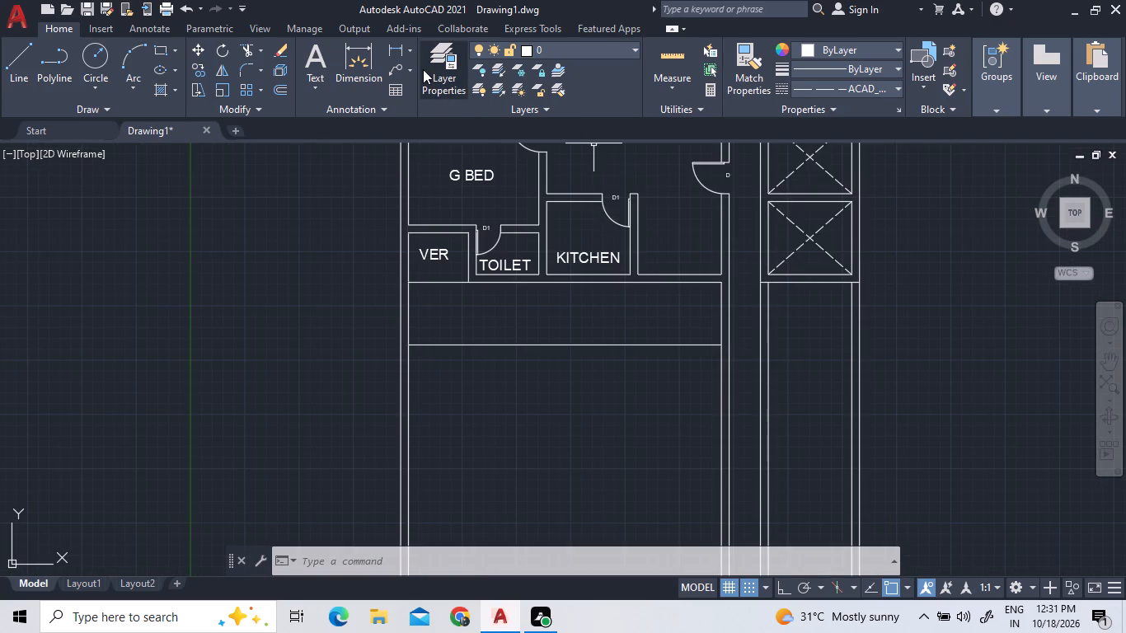
double_click(264, 51)
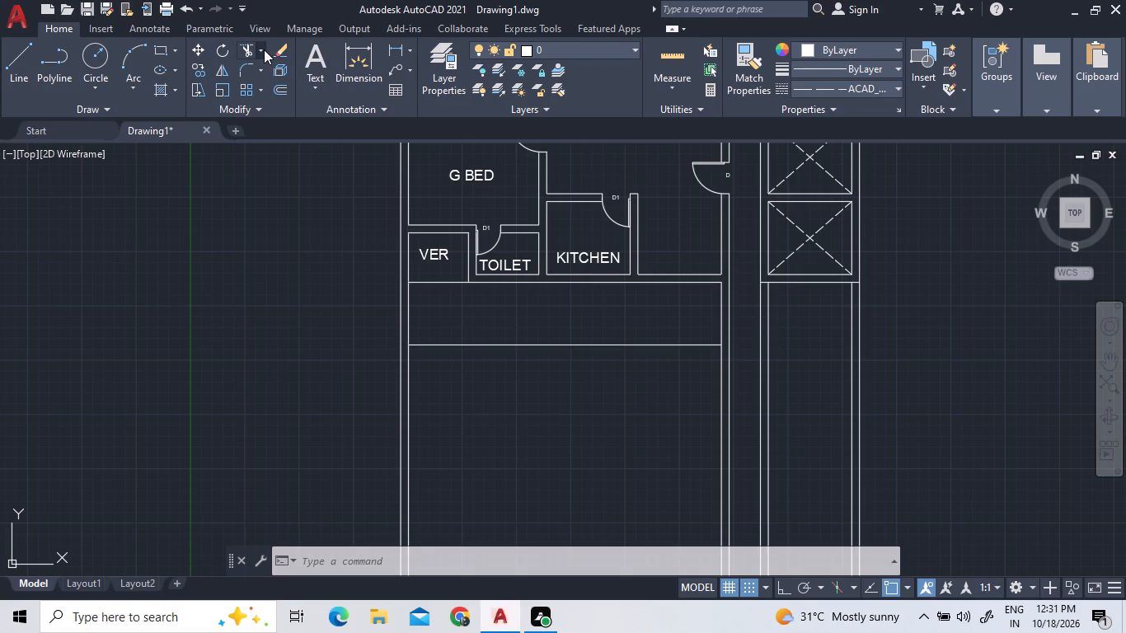
click(264, 49)
triple_click(256, 110)
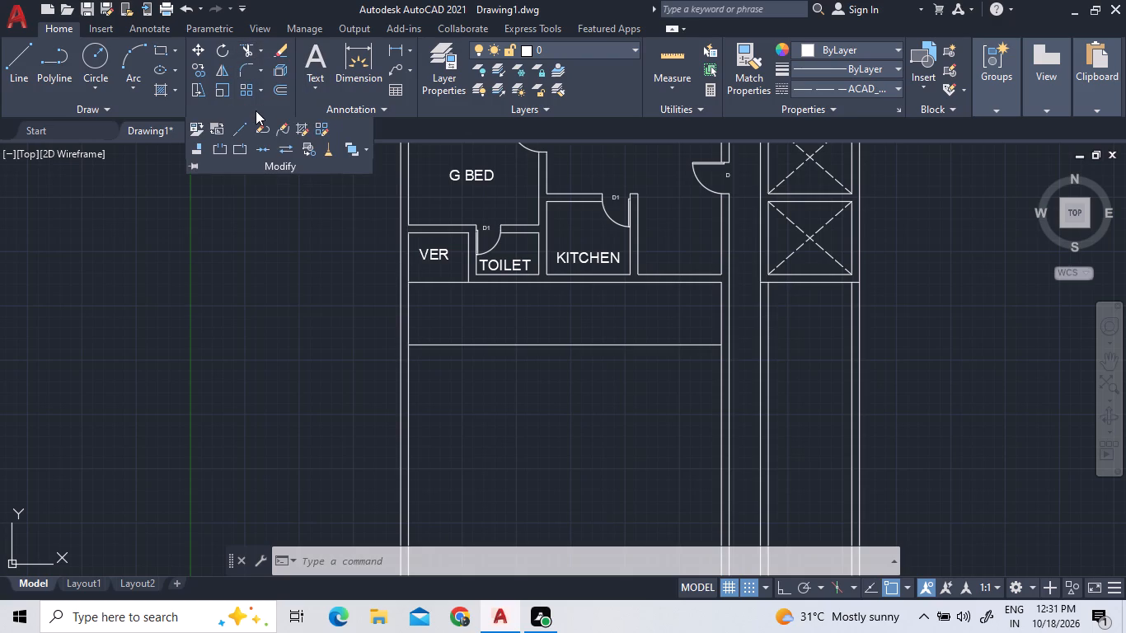
double_click(431, 346)
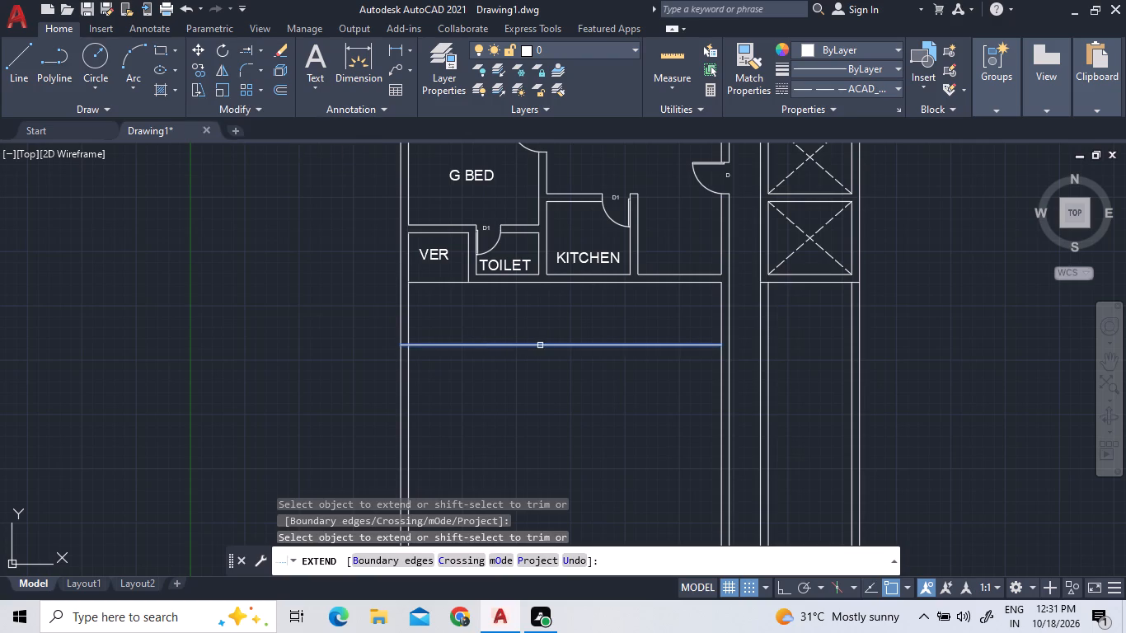
click(708, 346)
double_click(708, 346)
triple_click(708, 346)
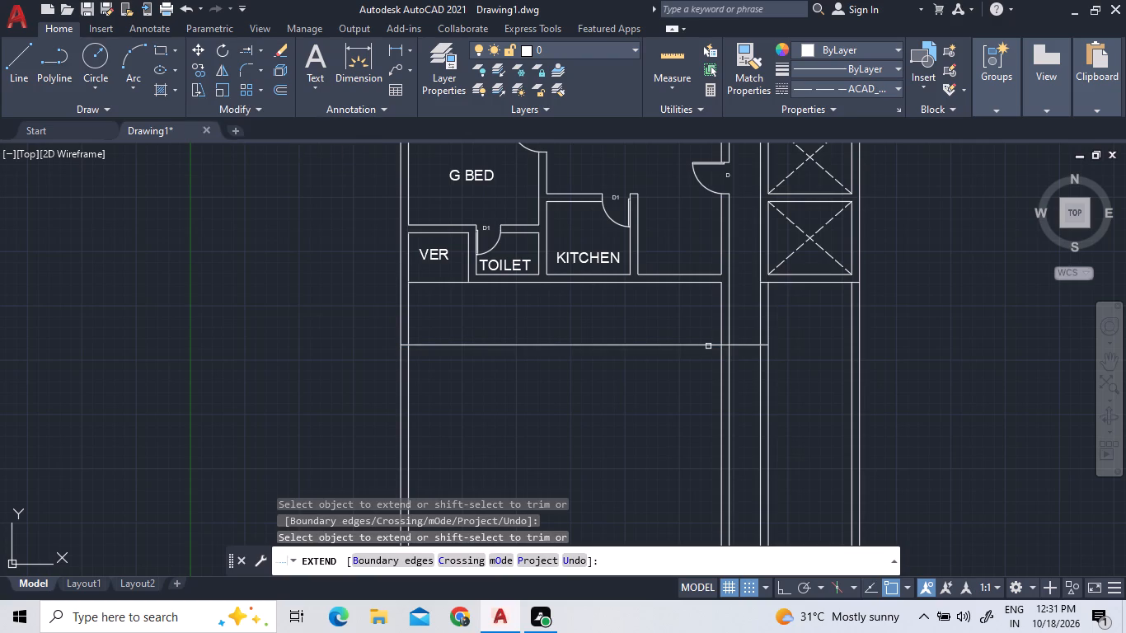
triple_click(708, 346)
double_click(708, 346)
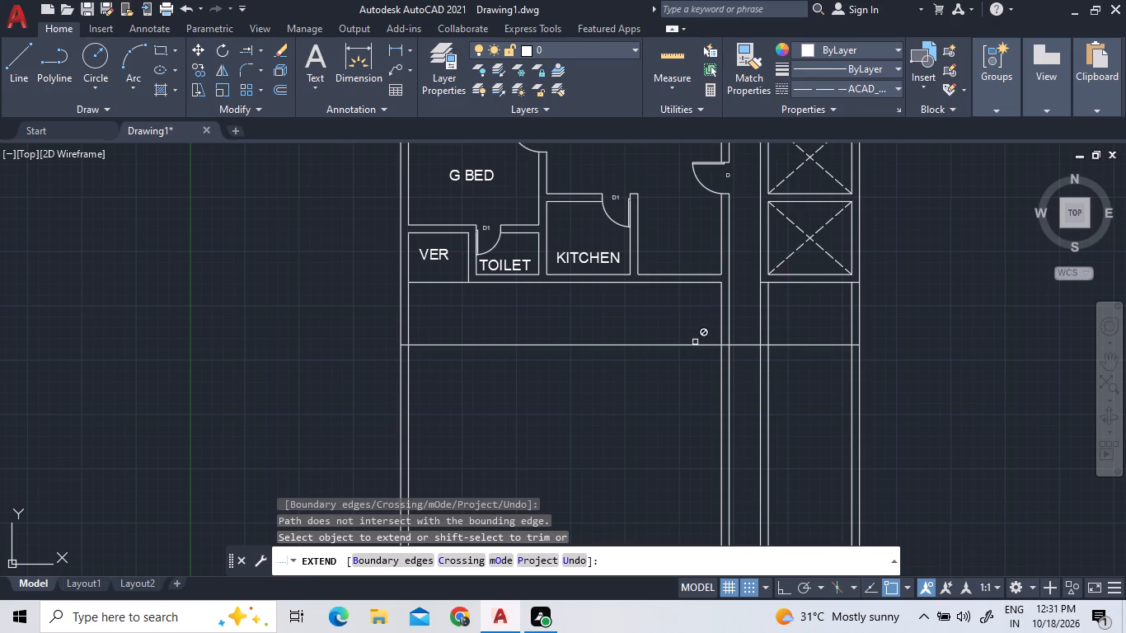
right_click(120, 294)
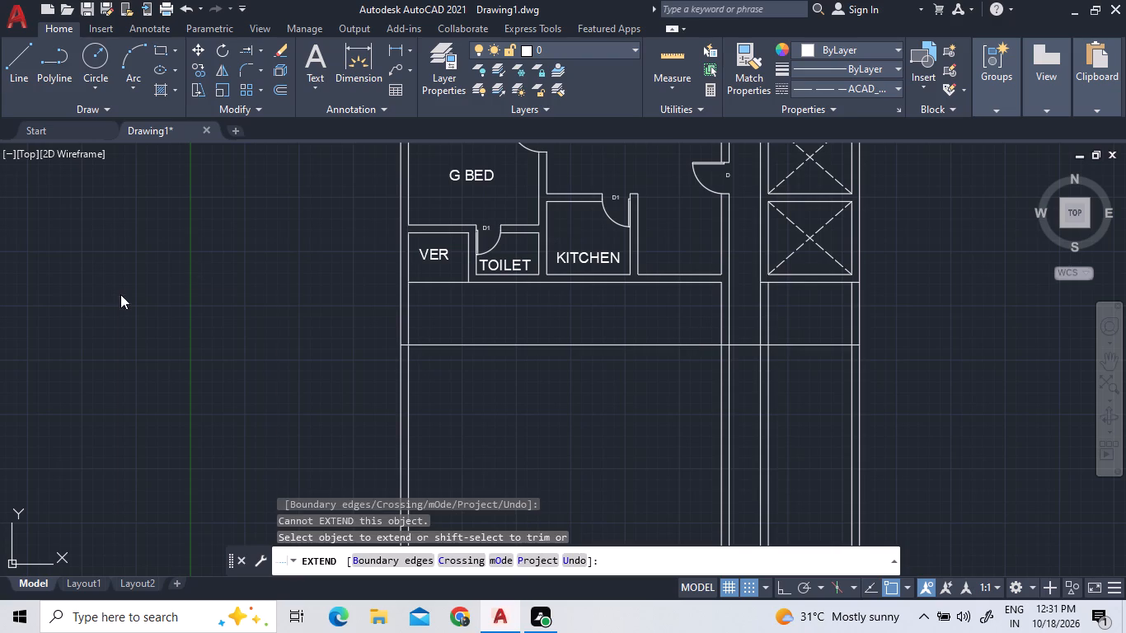
triple_click(134, 311)
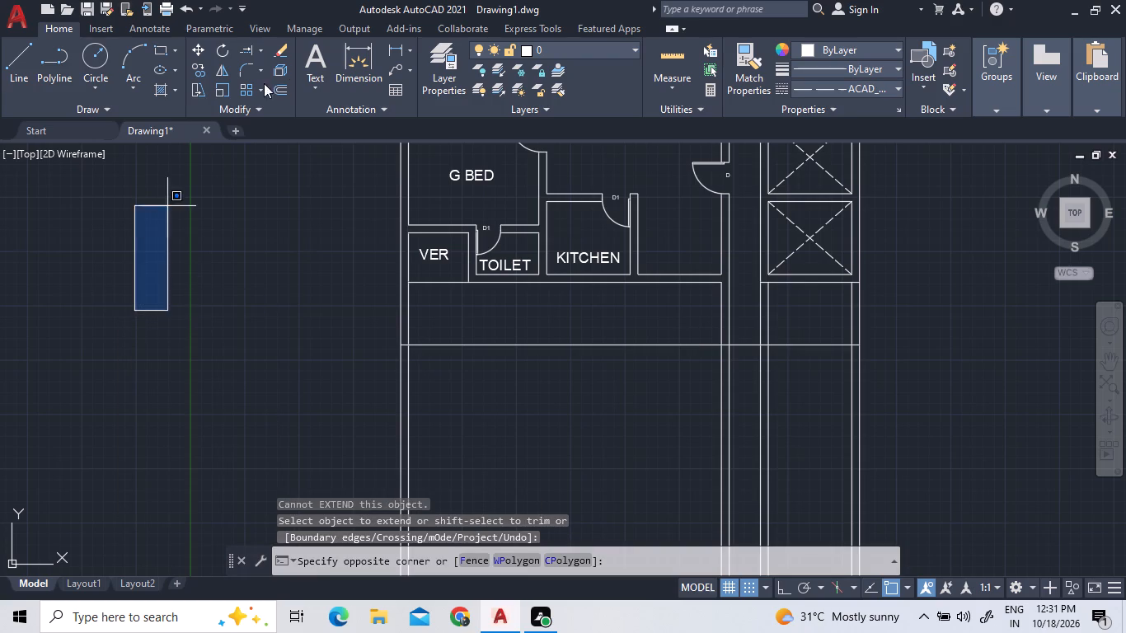
double_click(207, 249)
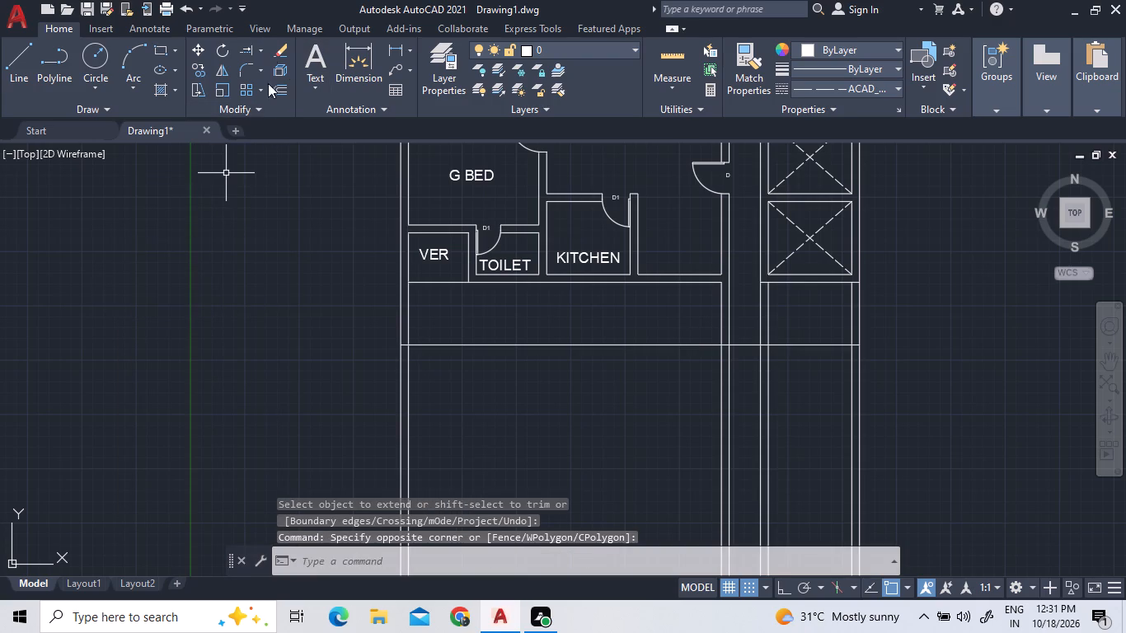
Offset the extended line 9" downward to form a wall.
click(284, 87)
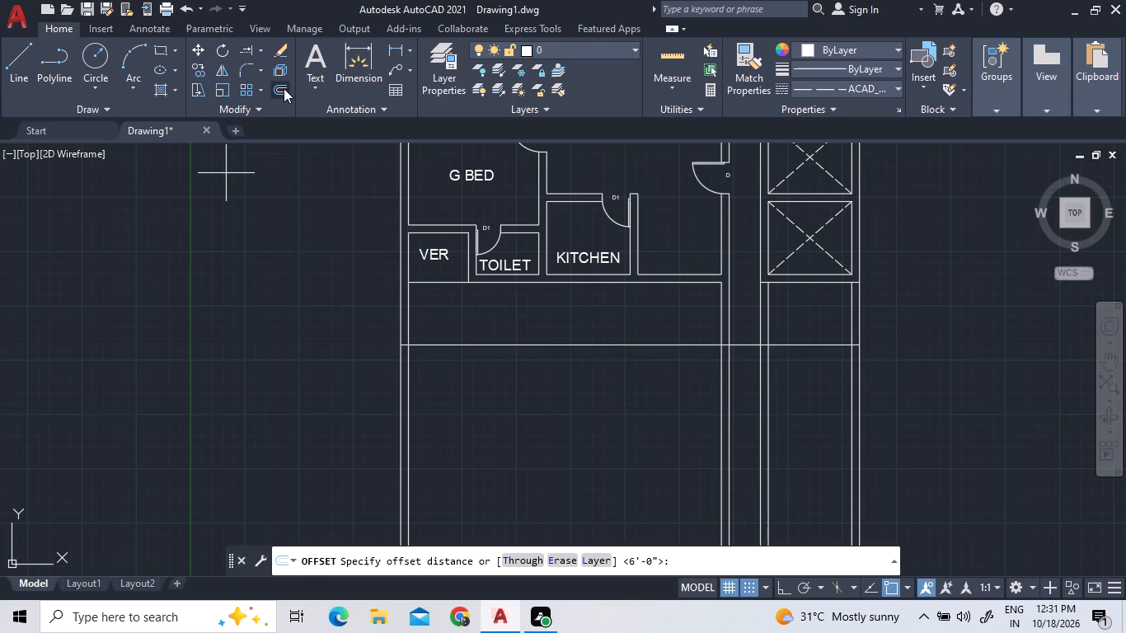
key(9)
key(shift+quotedbl)
key(Return)
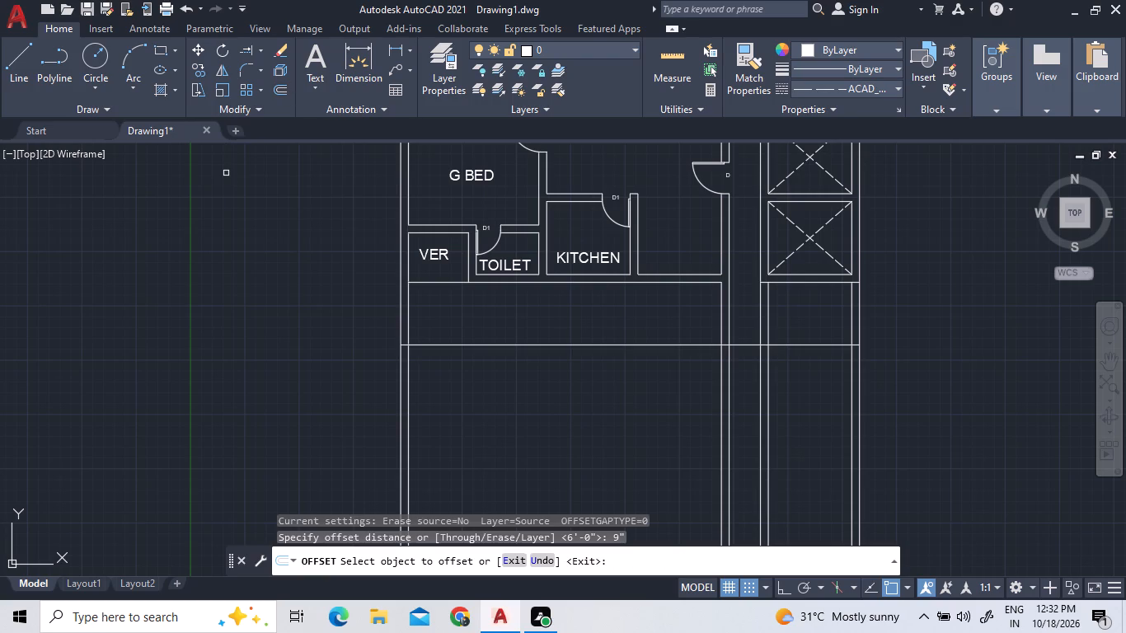
triple_click(566, 345)
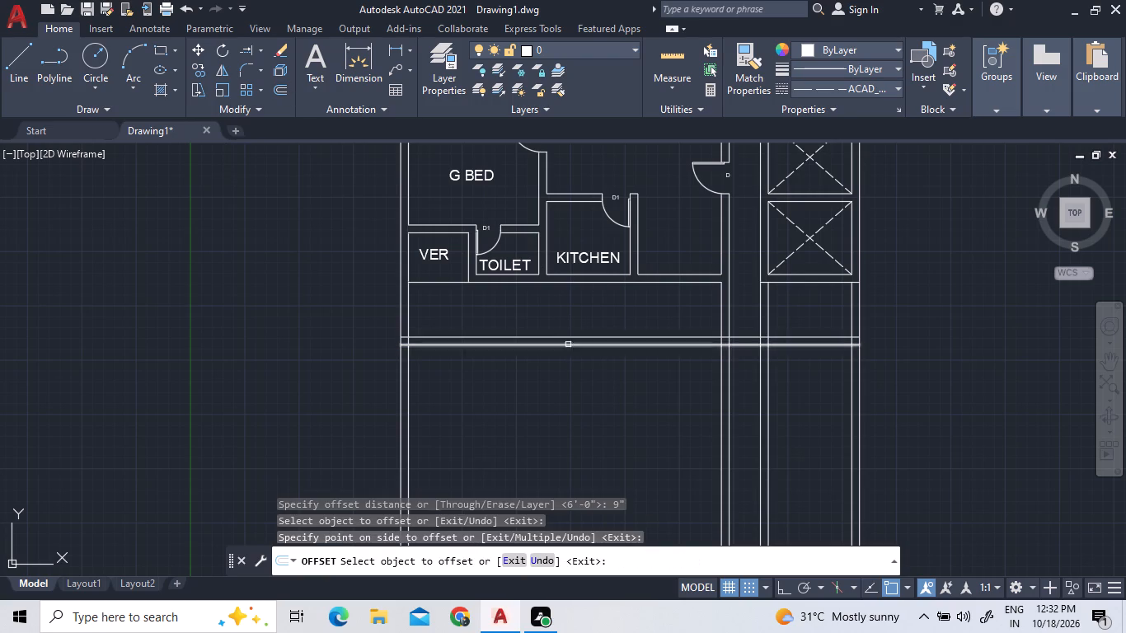
double_click(568, 345)
triple_click(568, 365)
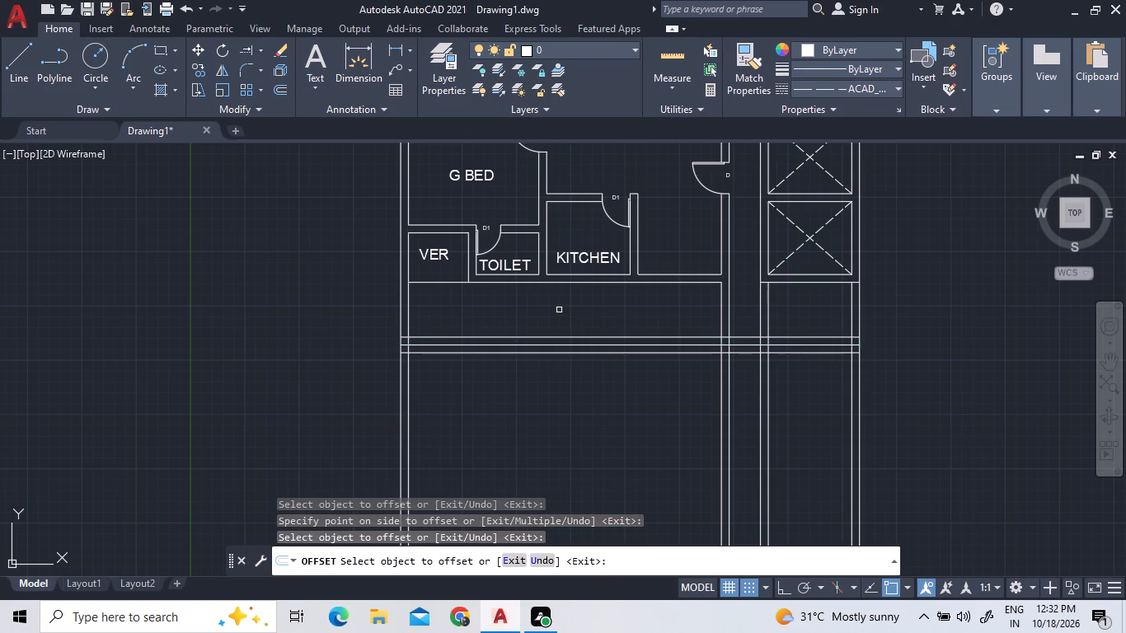
right_click(559, 309)
right_click(559, 309)
click(569, 323)
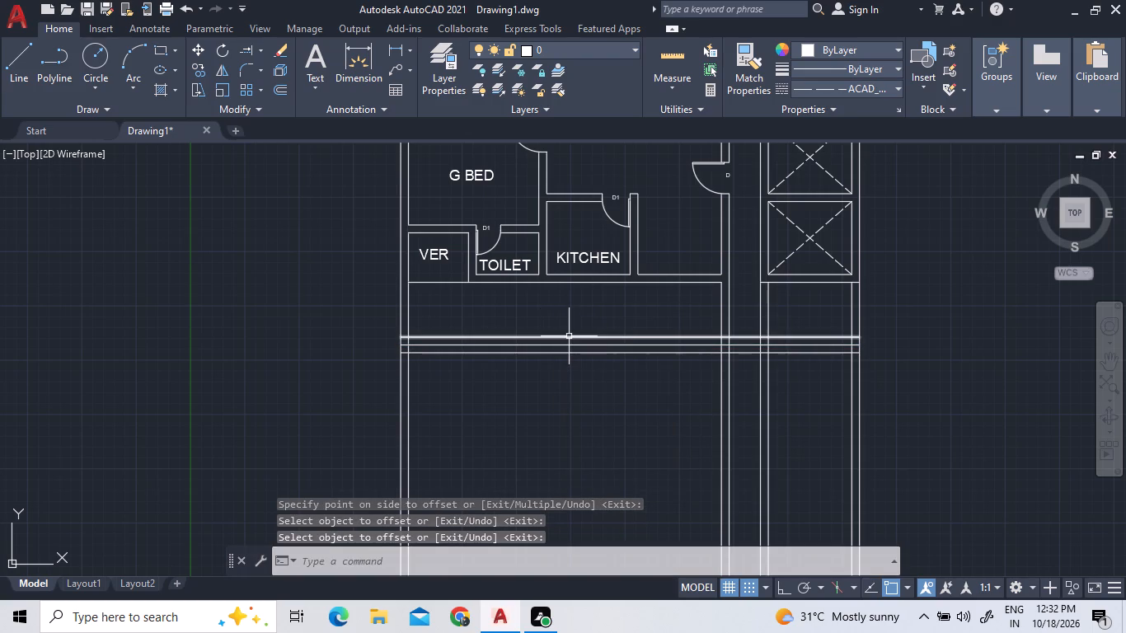
Erase the extra 9" offset line above the extended line.
click(569, 338)
key(Delete)
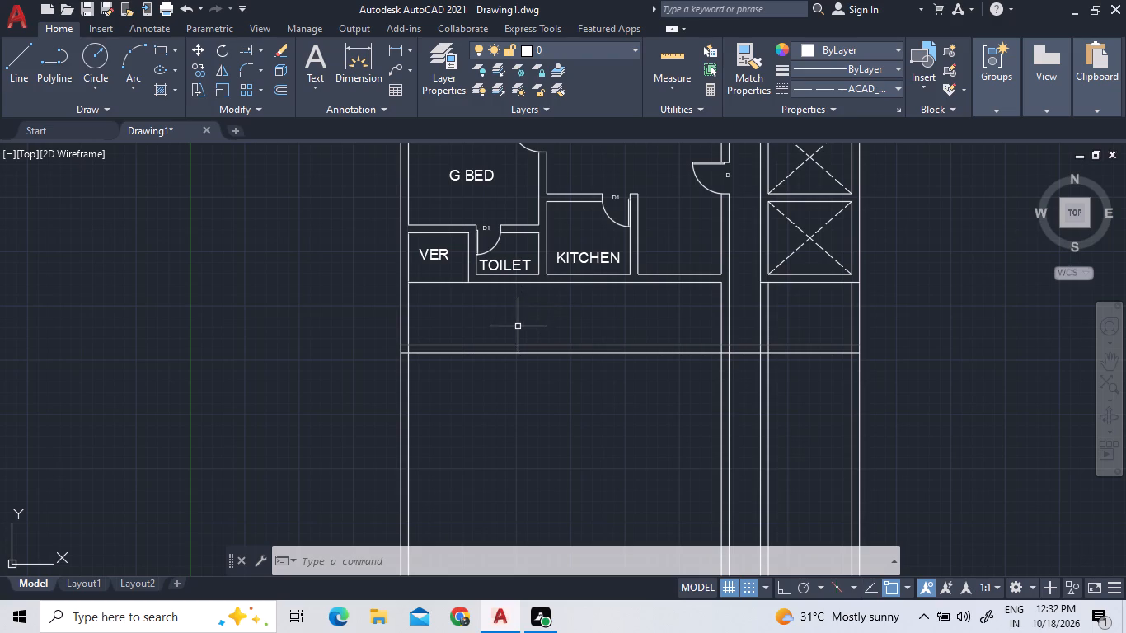
Trim the overlapping line segments where the new cross wall meets the outer wall on the VER side.
scroll(493, 343, up, 1)
scroll(493, 343, down, 1)
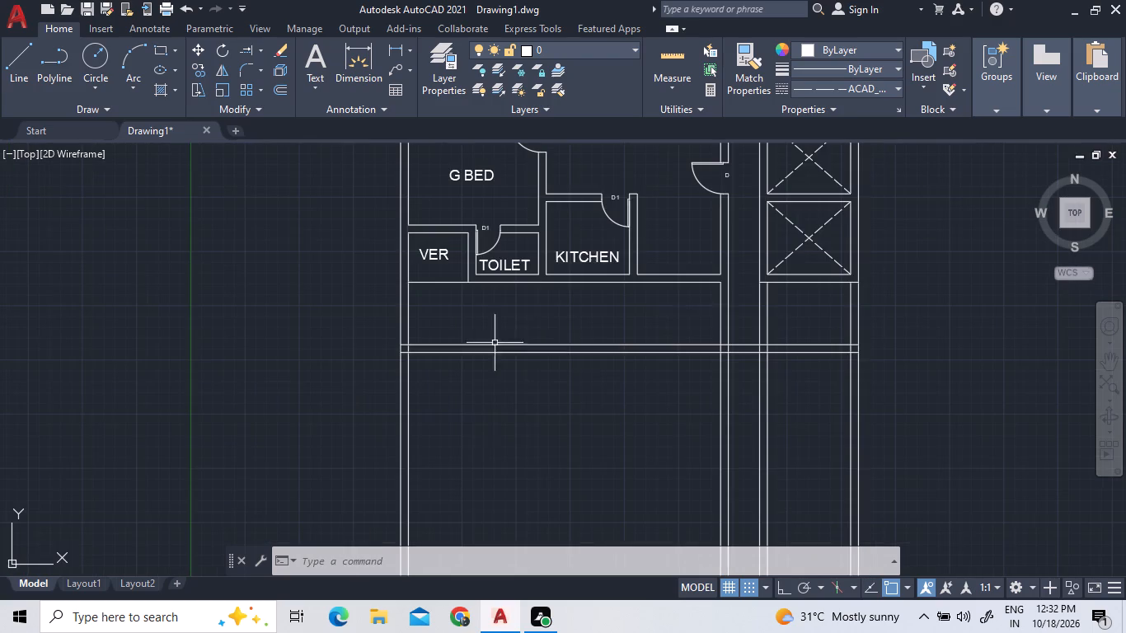
scroll(923, 367, up, 2)
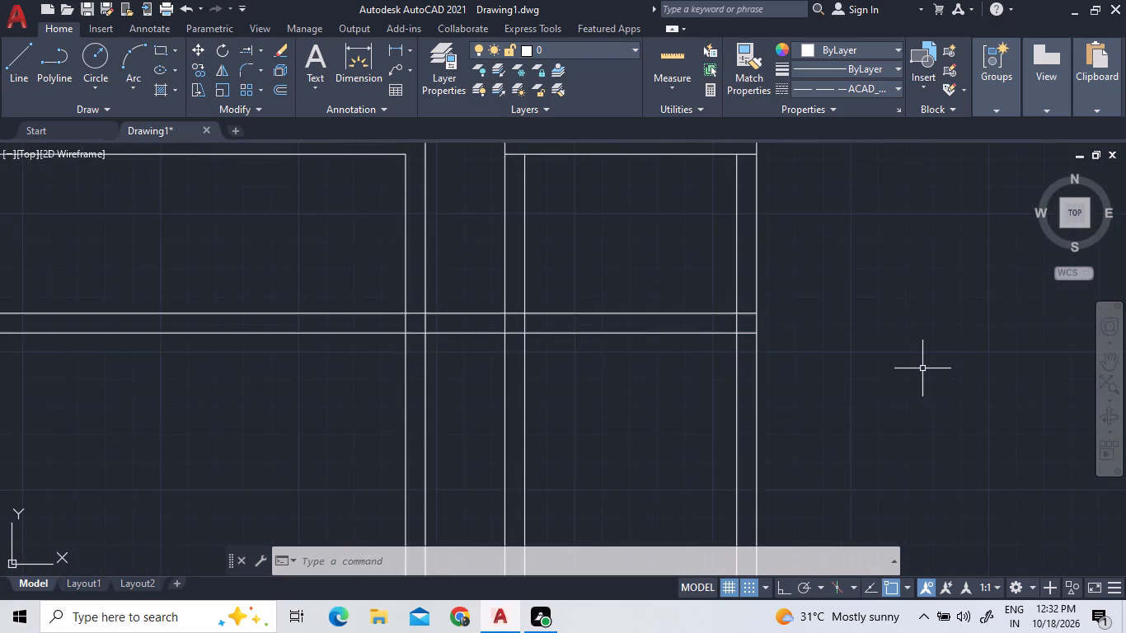
scroll(922, 368, down, 1)
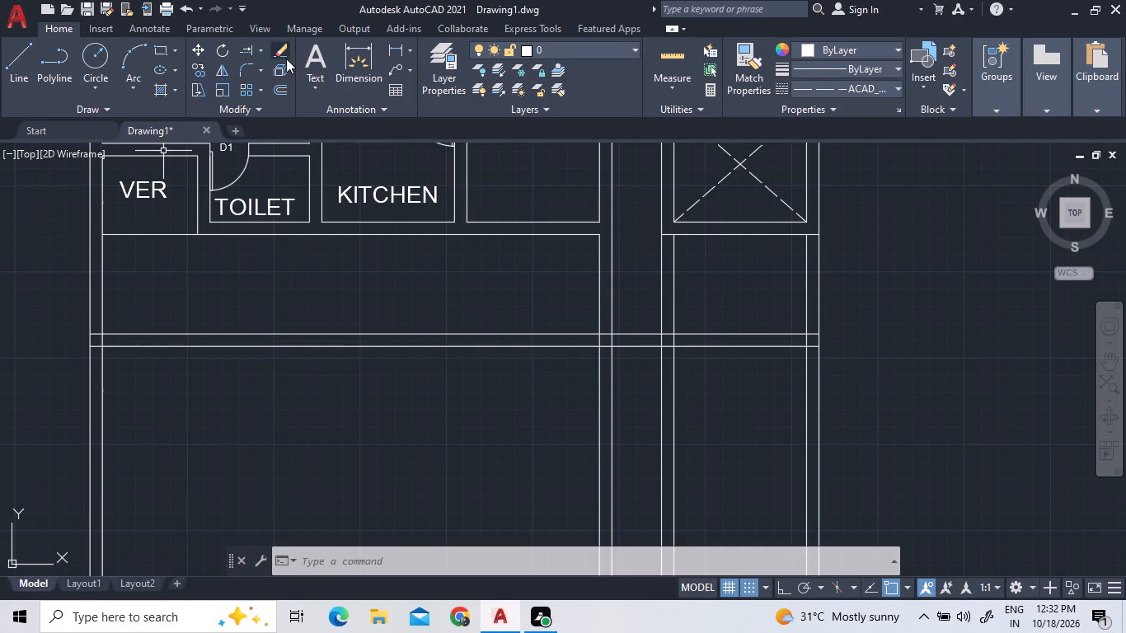
double_click(261, 49)
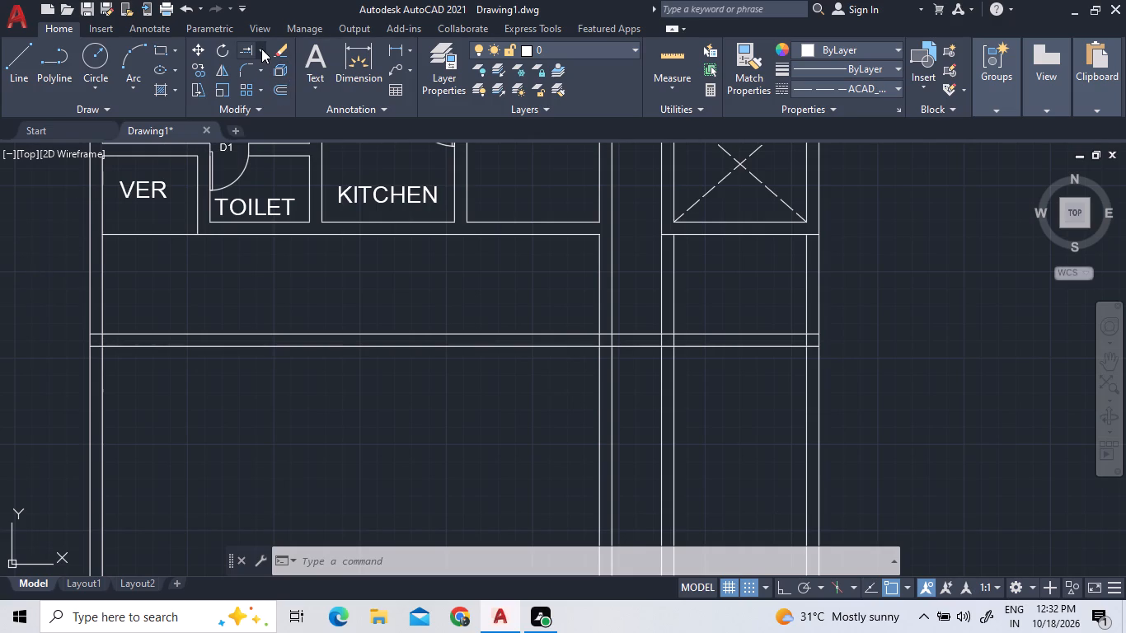
click(261, 50)
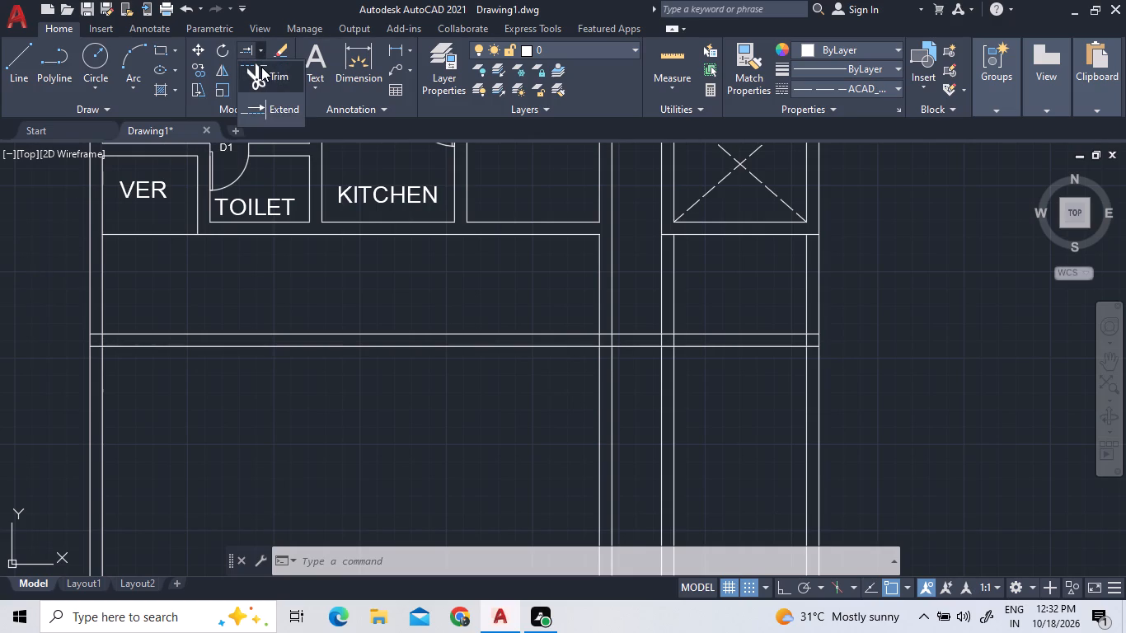
click(261, 67)
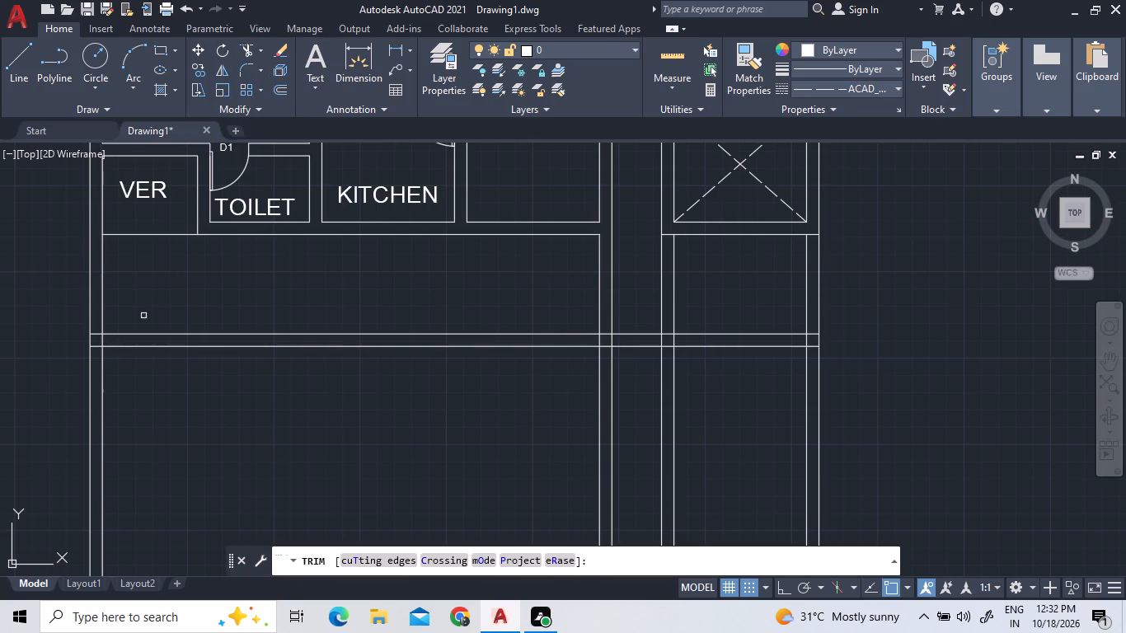
click(103, 341)
click(93, 349)
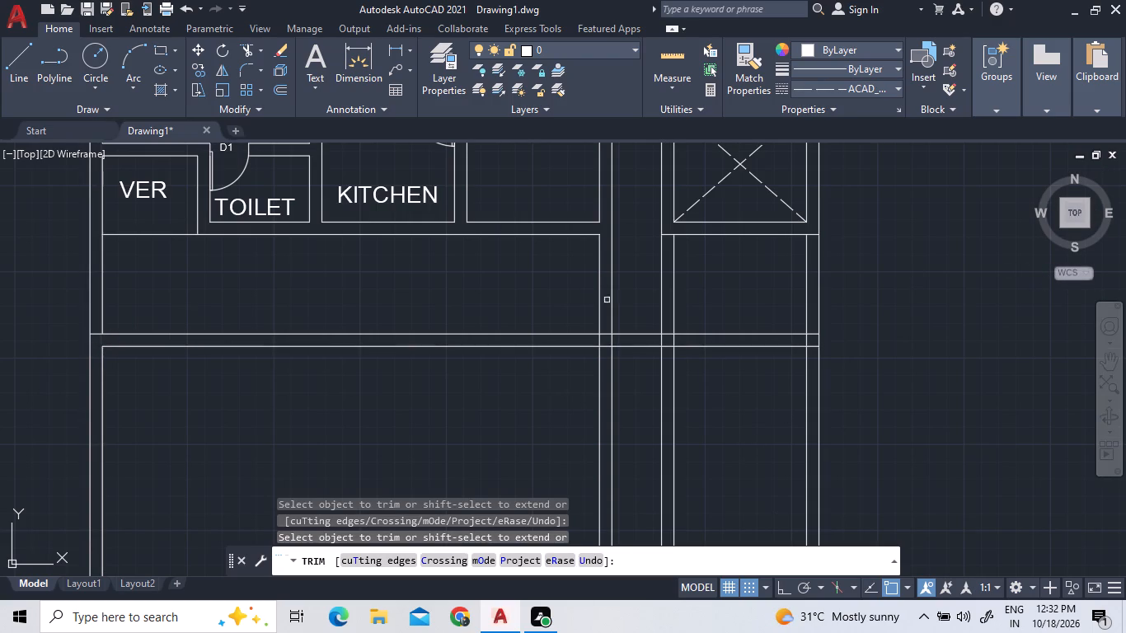
Trim both cross wall lines out of the gap before the lift shaft and clear the junction at the apartment's lift-side wall.
click(646, 333)
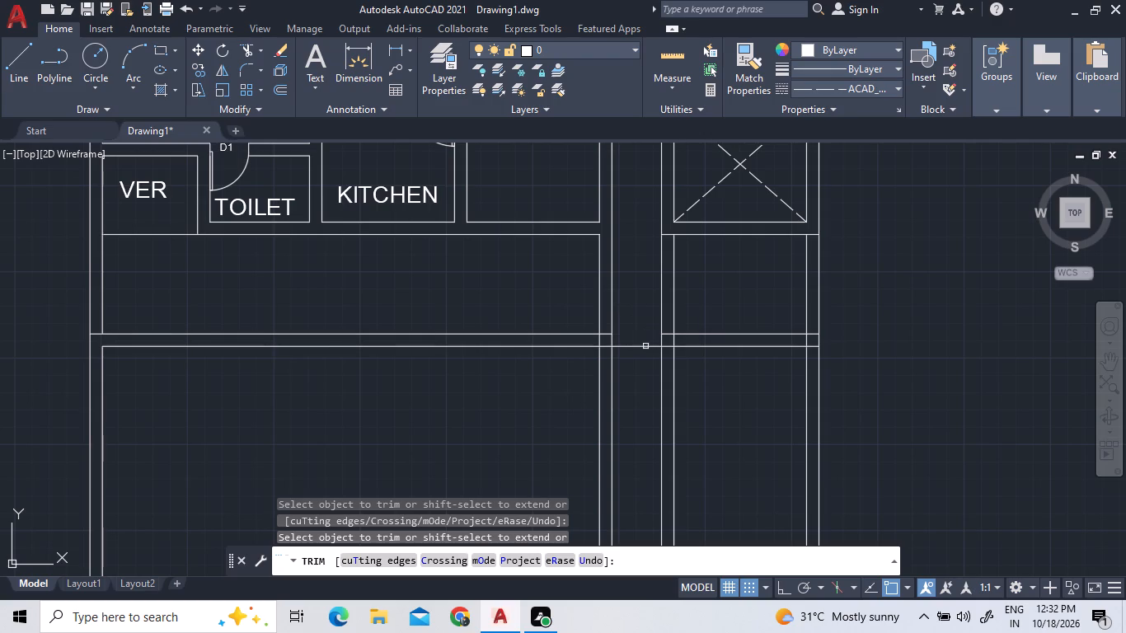
click(644, 348)
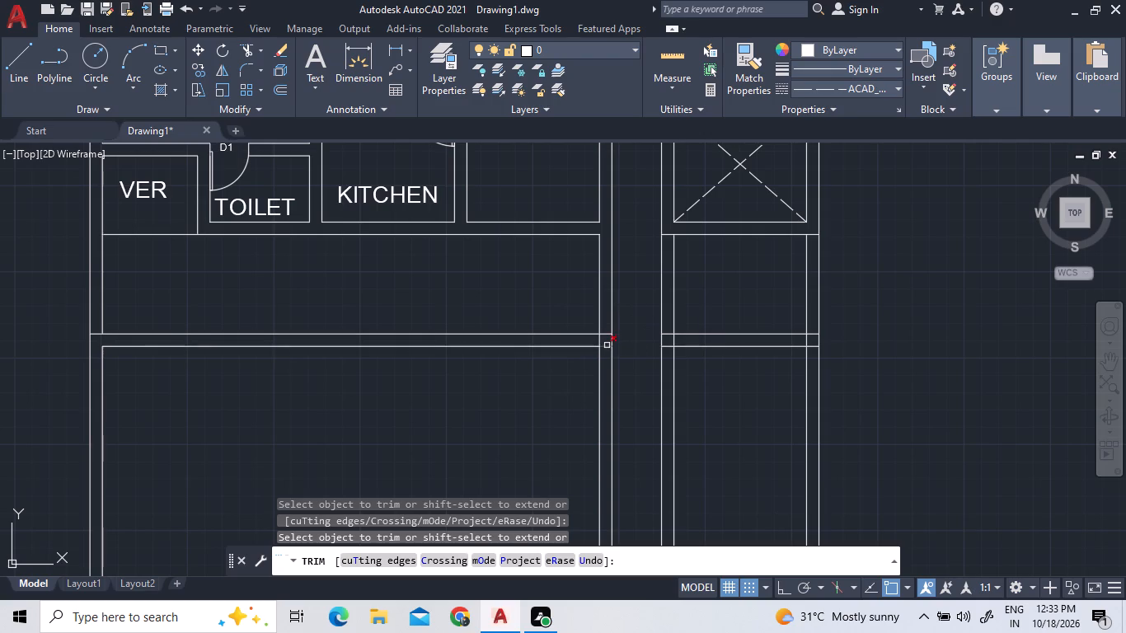
double_click(607, 345)
double_click(601, 341)
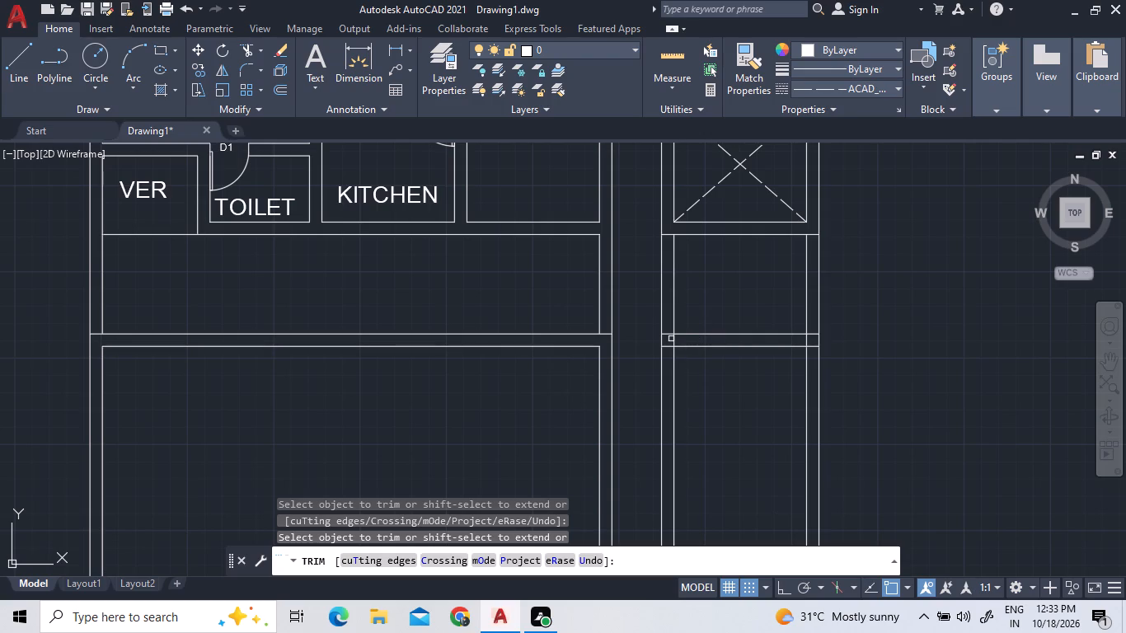
Trim the overlapping segments at both ends of the cross wall below the lifts.
double_click(675, 341)
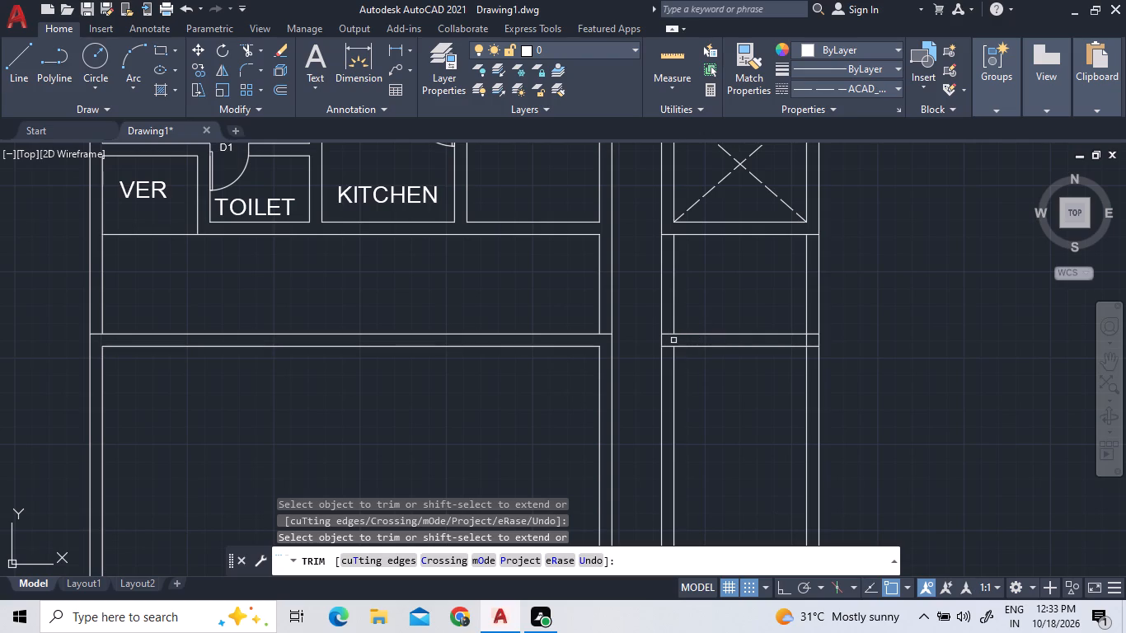
click(669, 336)
click(817, 334)
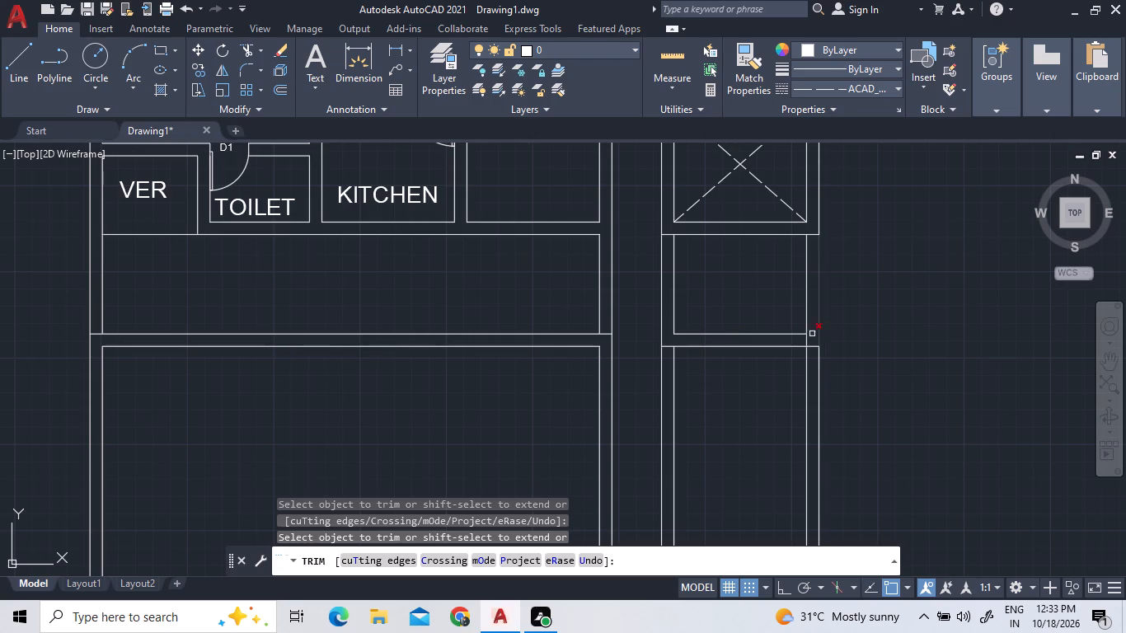
click(807, 339)
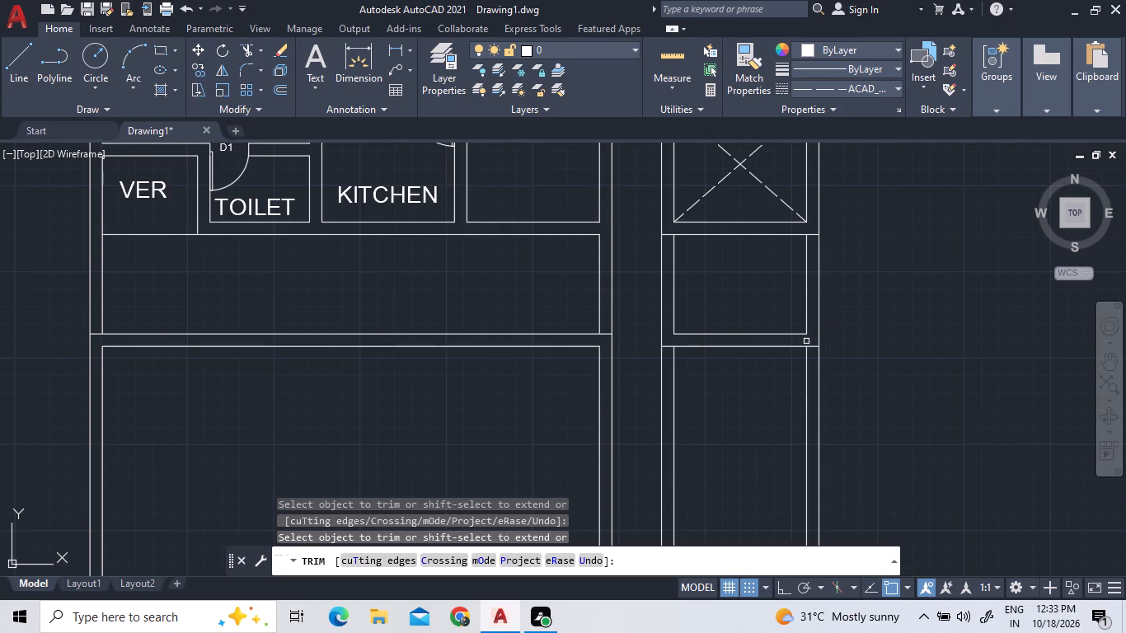
double_click(806, 342)
click(791, 340)
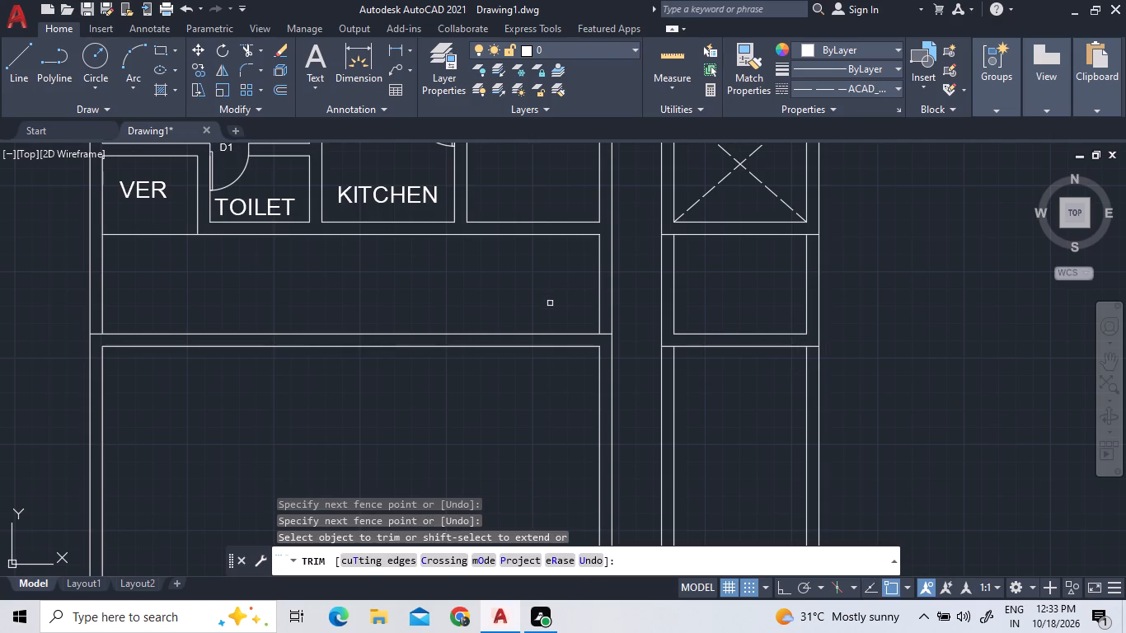
Trim the inner side wall lines between the apartment's bottom wall and the cross wall at both ends.
click(604, 290)
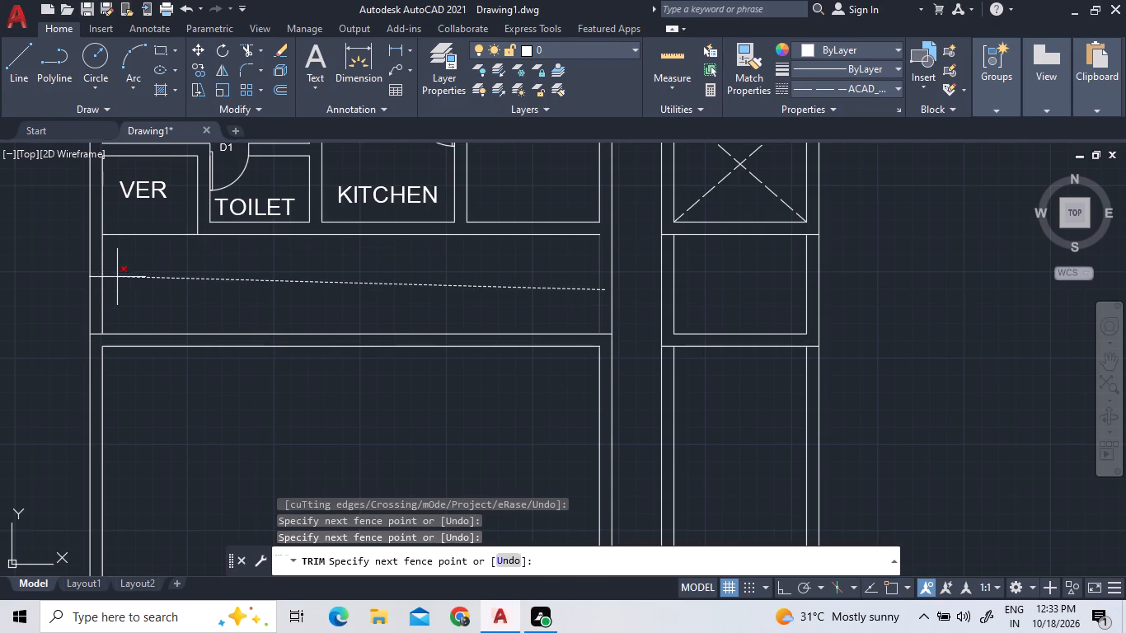
triple_click(95, 284)
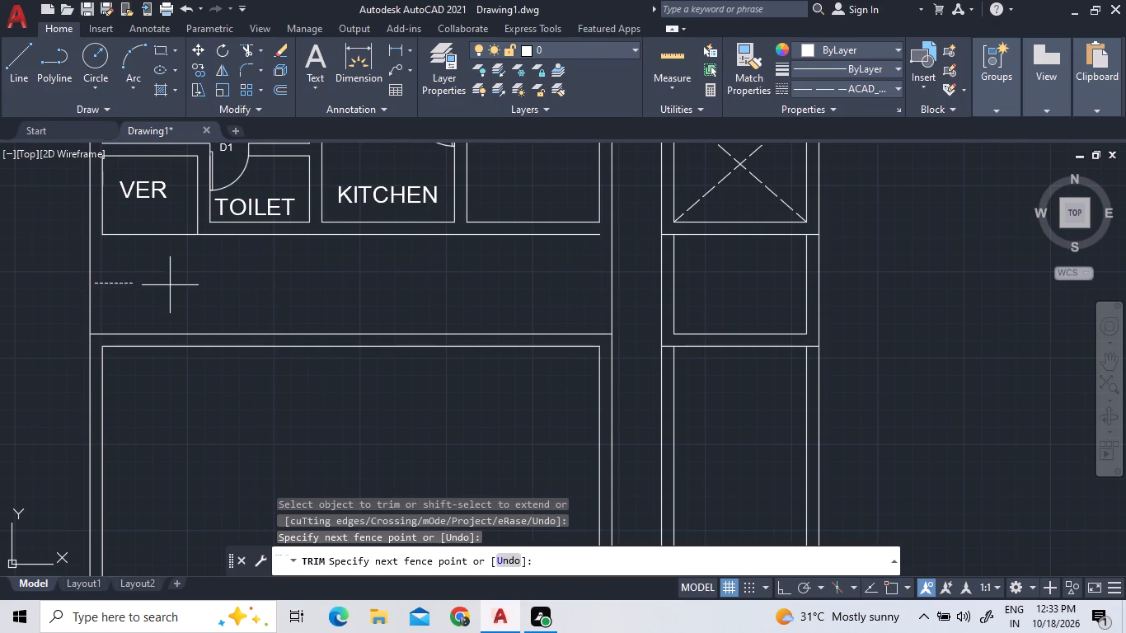
double_click(246, 280)
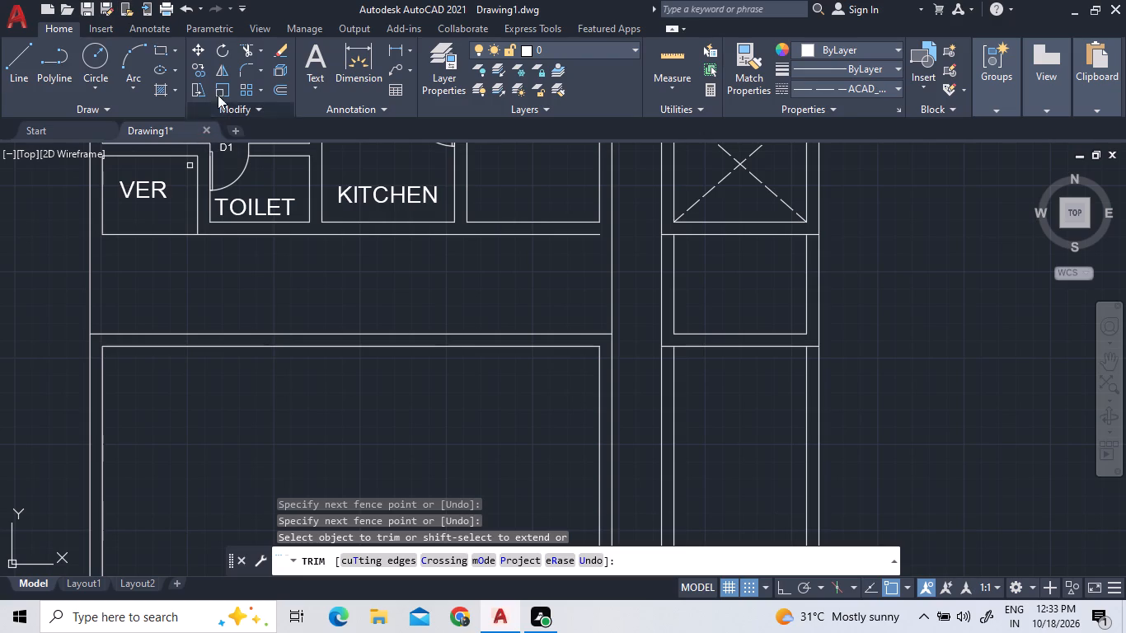
Extend the apartment's bottom wall line at both ends to the outer wall lines.
click(259, 47)
click(259, 101)
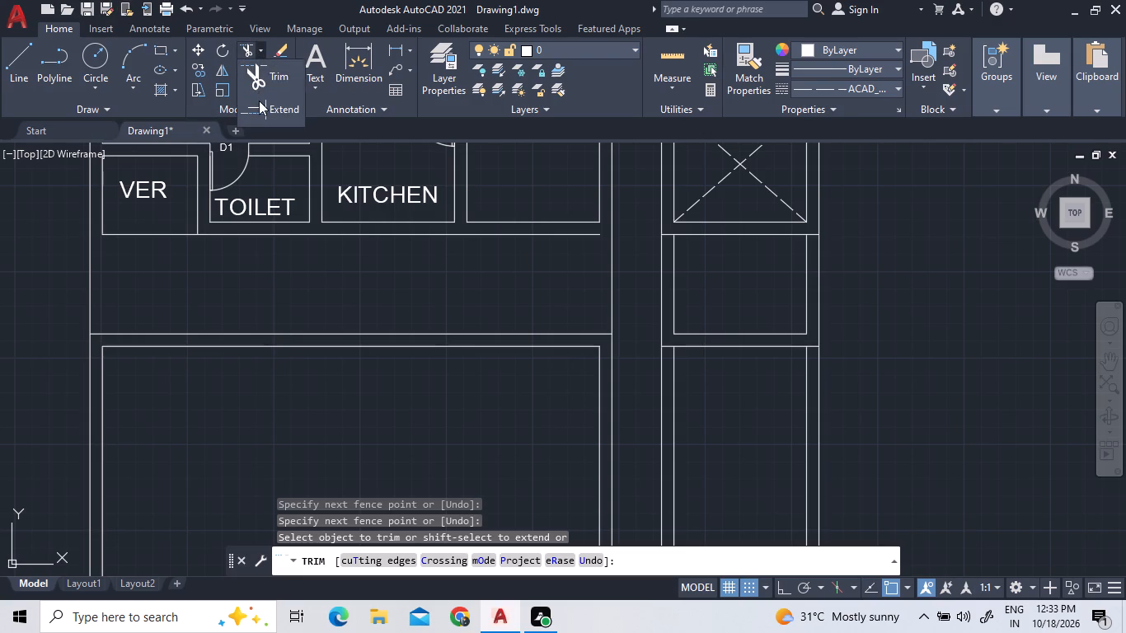
click(146, 234)
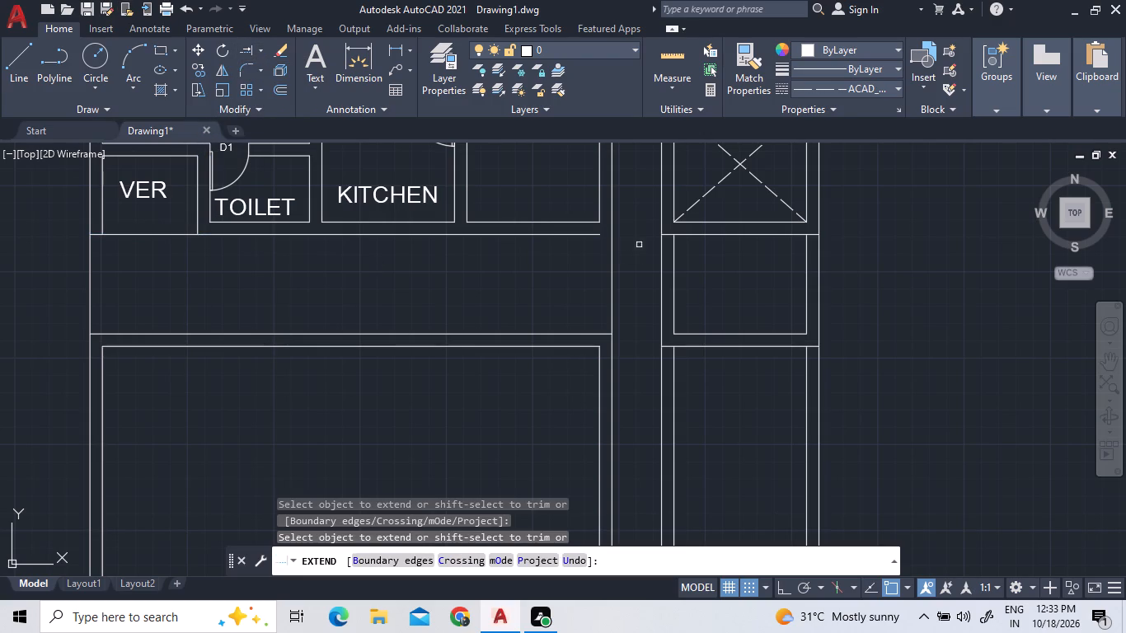
click(549, 233)
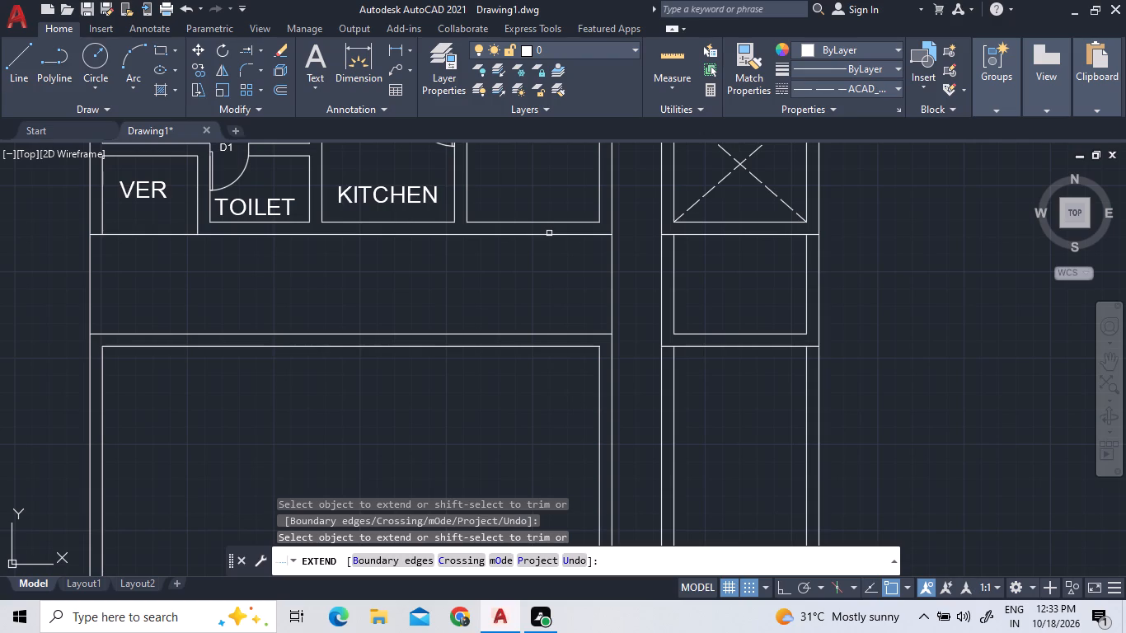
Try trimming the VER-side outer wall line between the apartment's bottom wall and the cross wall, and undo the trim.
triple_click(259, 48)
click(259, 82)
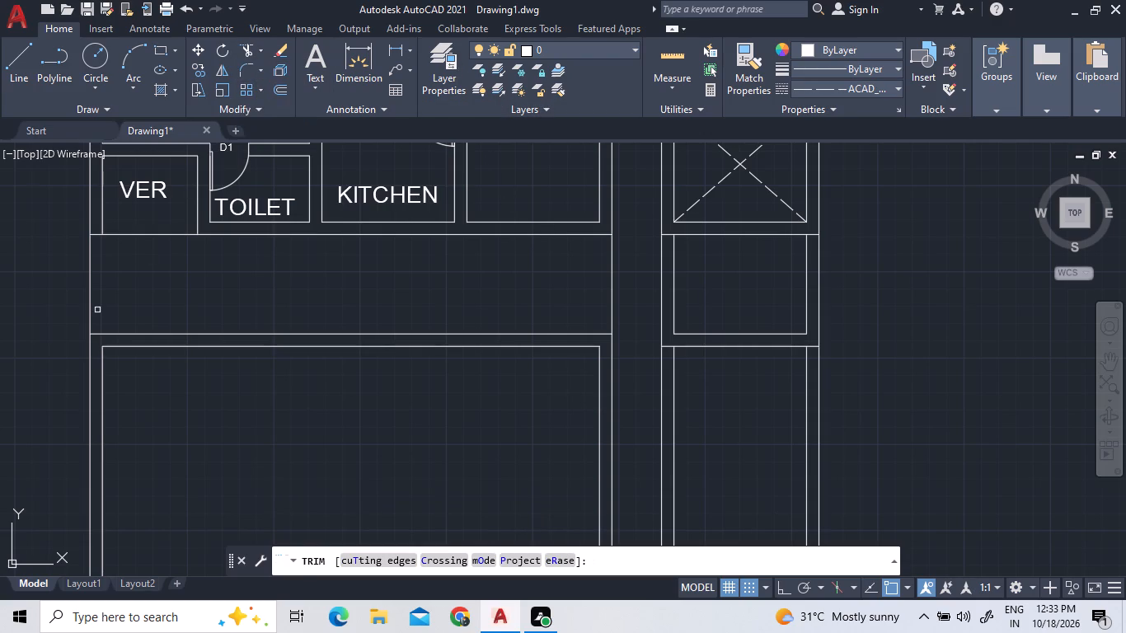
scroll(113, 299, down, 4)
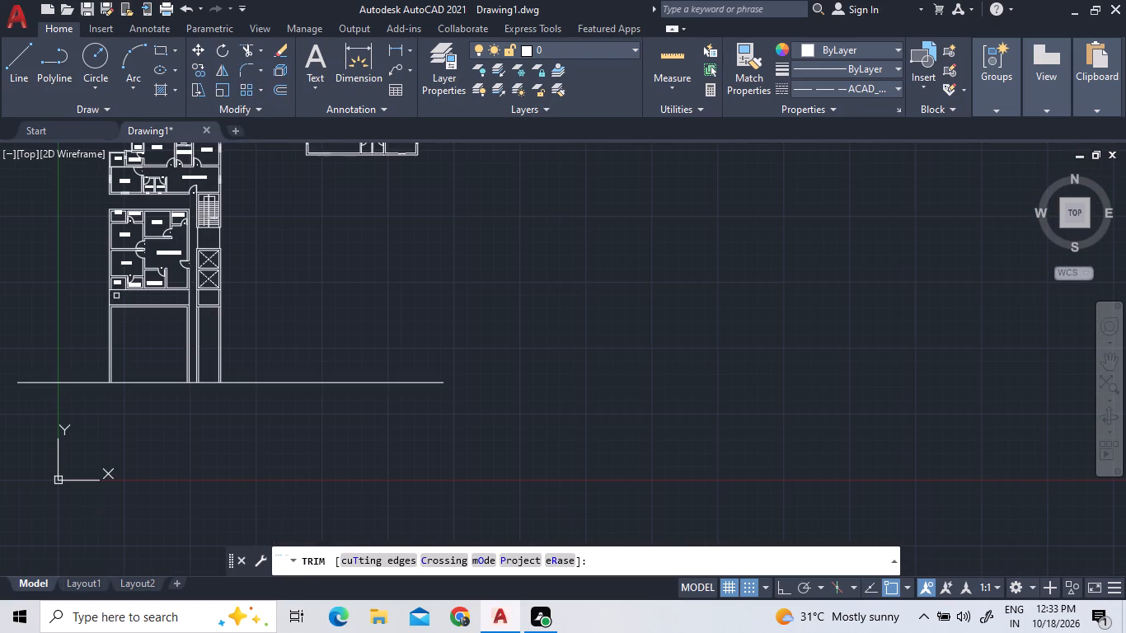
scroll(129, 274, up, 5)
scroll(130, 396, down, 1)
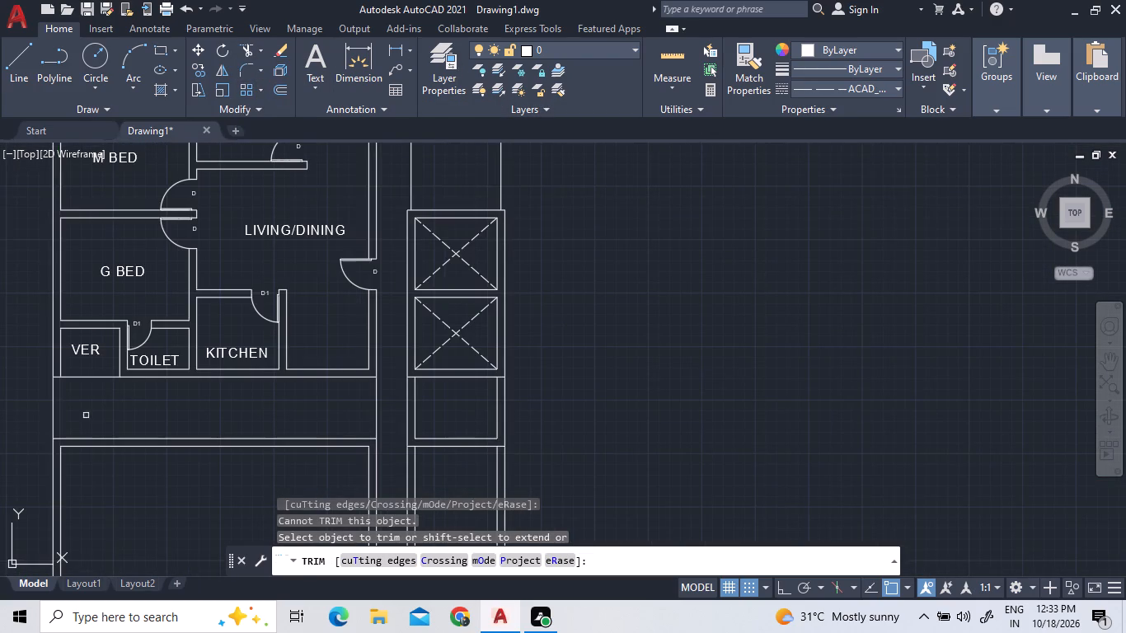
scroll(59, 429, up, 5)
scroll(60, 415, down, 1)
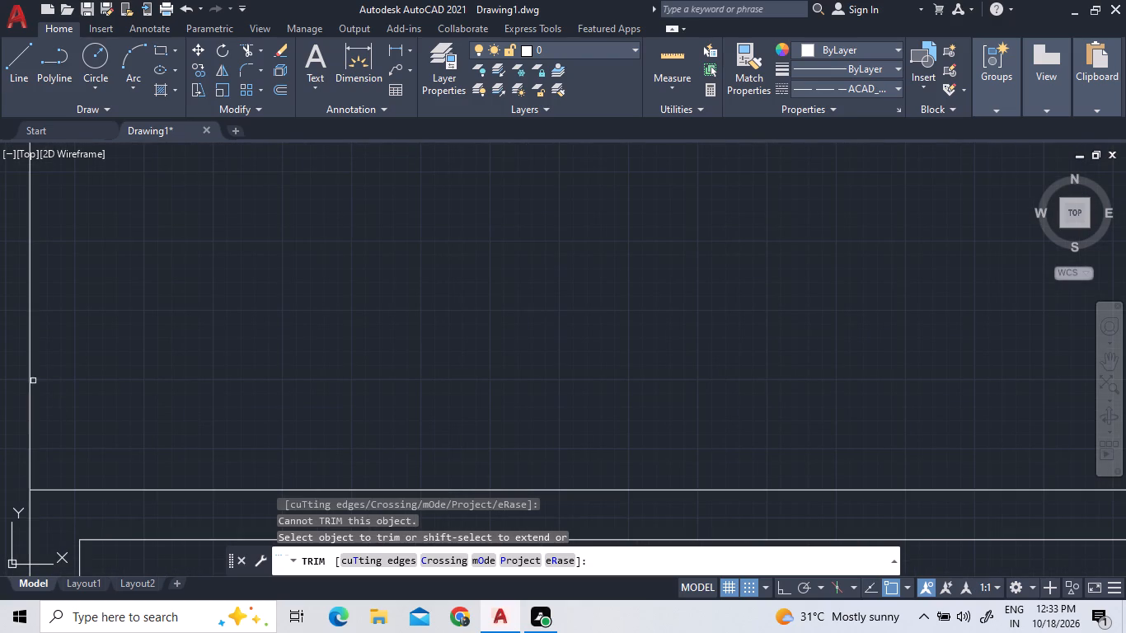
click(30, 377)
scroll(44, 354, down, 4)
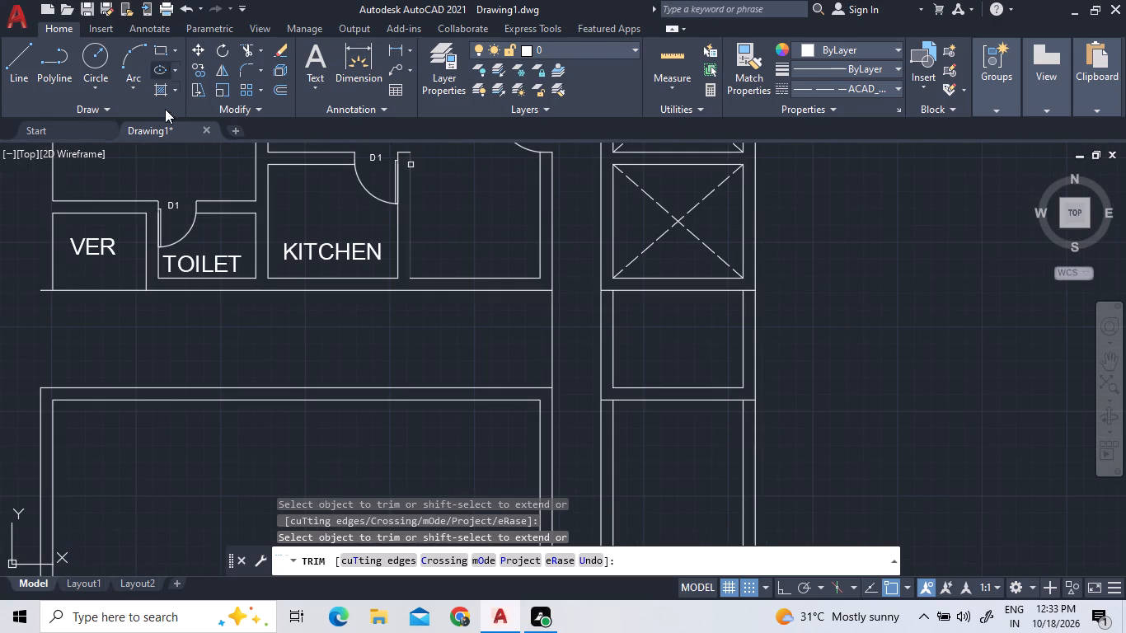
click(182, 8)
Trim the VER-side outer wall line between the apartment's bottom wall and the cross wall.
scroll(156, 409, down, 1)
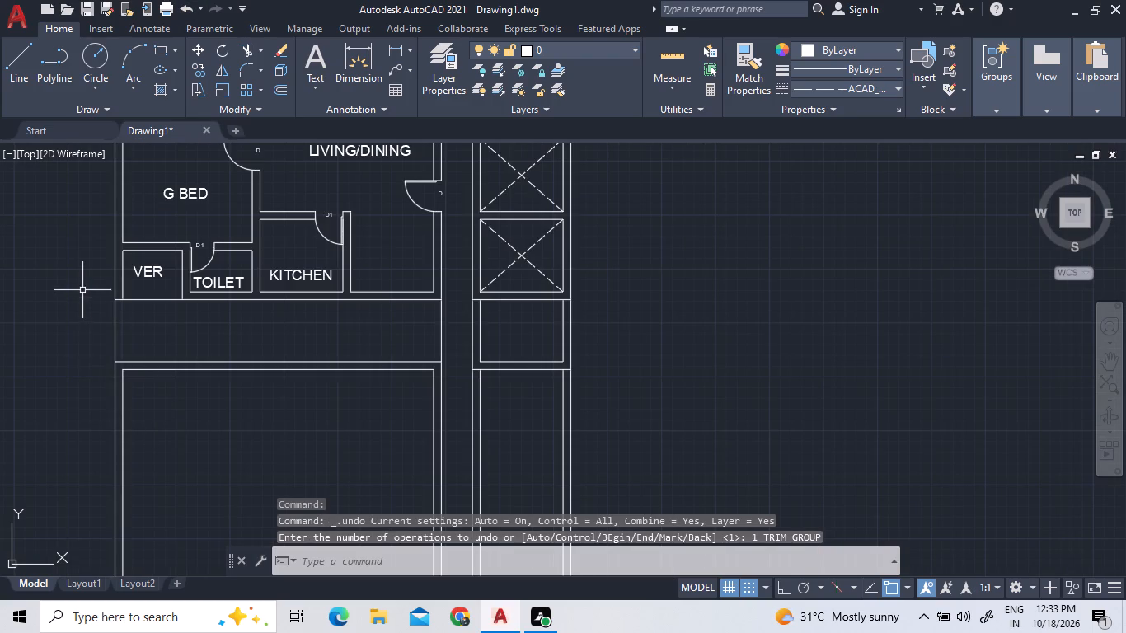
scroll(87, 299, up, 3)
scroll(191, 307, up, 3)
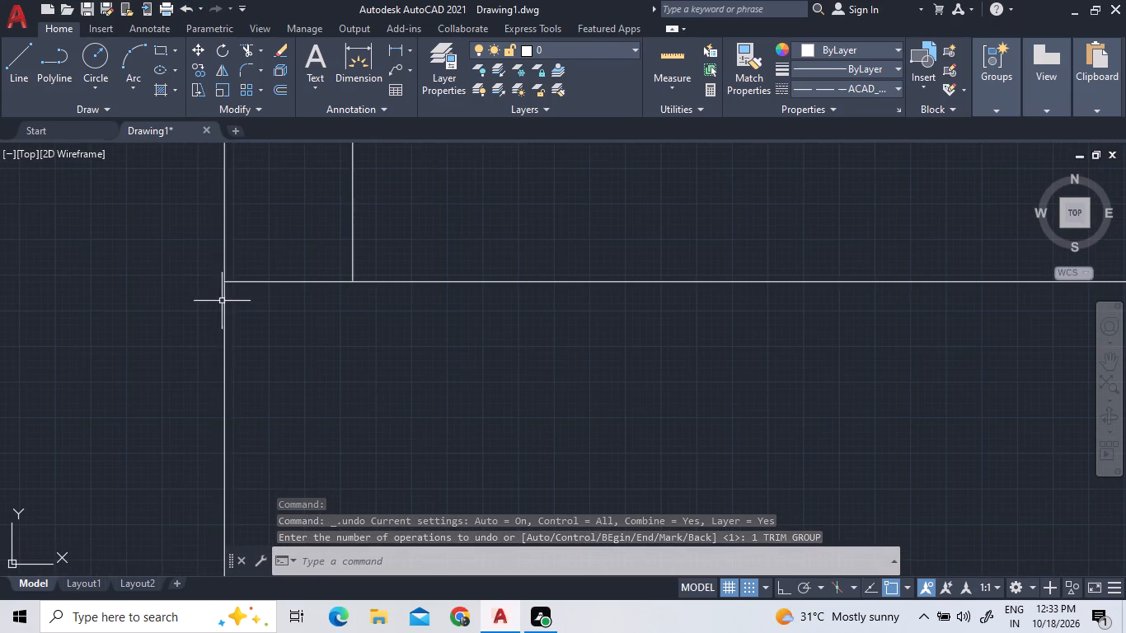
scroll(242, 274, up, 4)
scroll(134, 315, up, 6)
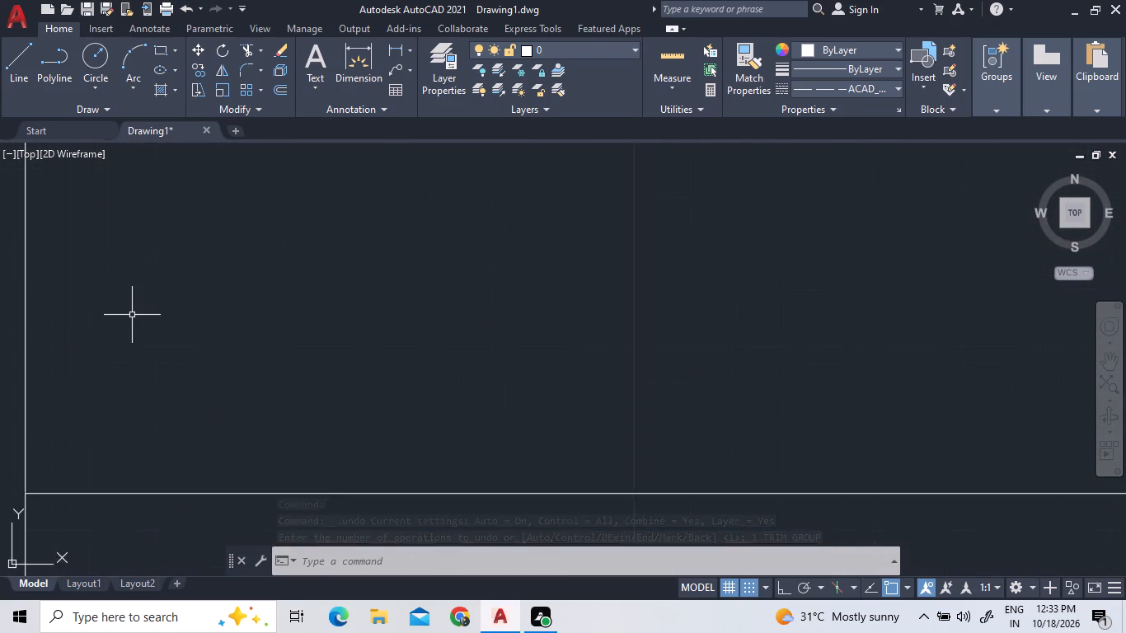
scroll(132, 316, down, 17)
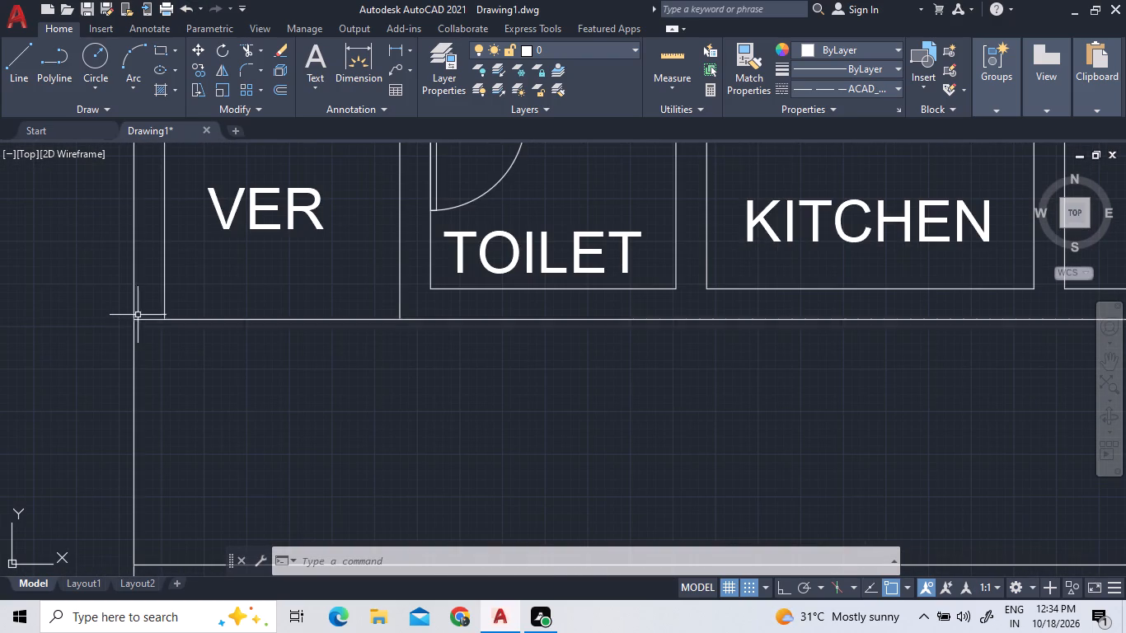
scroll(138, 315, down, 3)
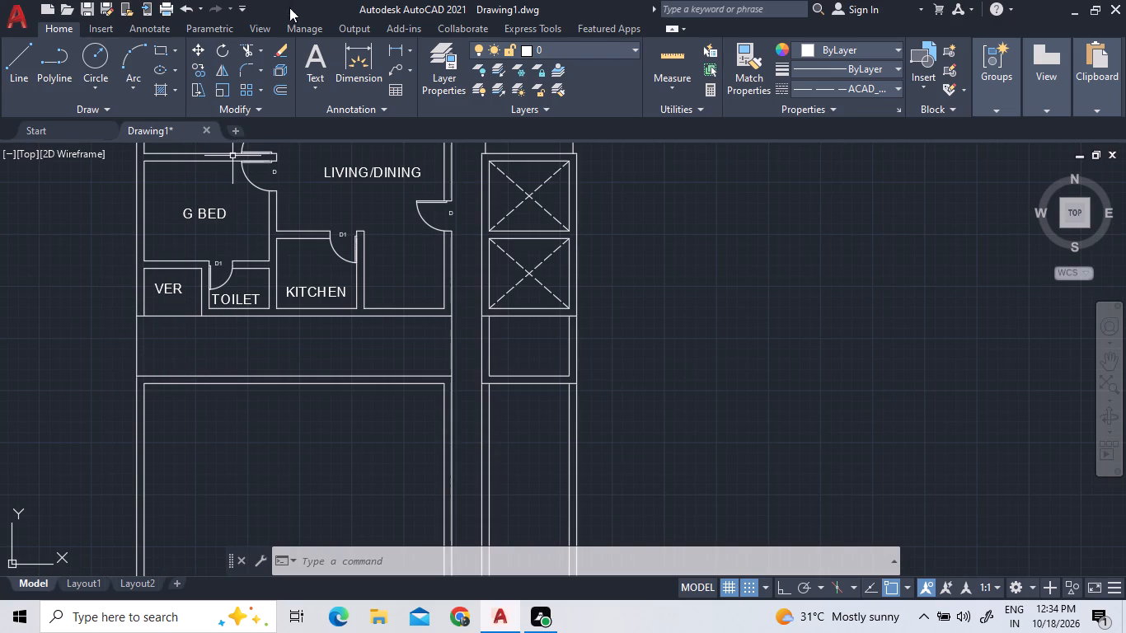
double_click(246, 50)
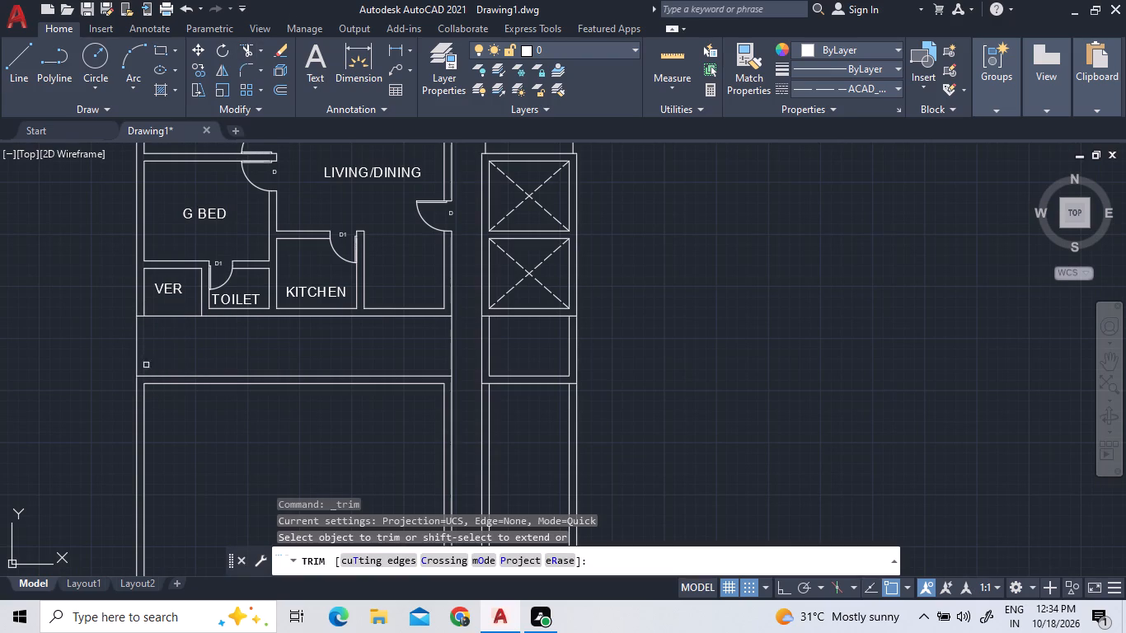
click(137, 349)
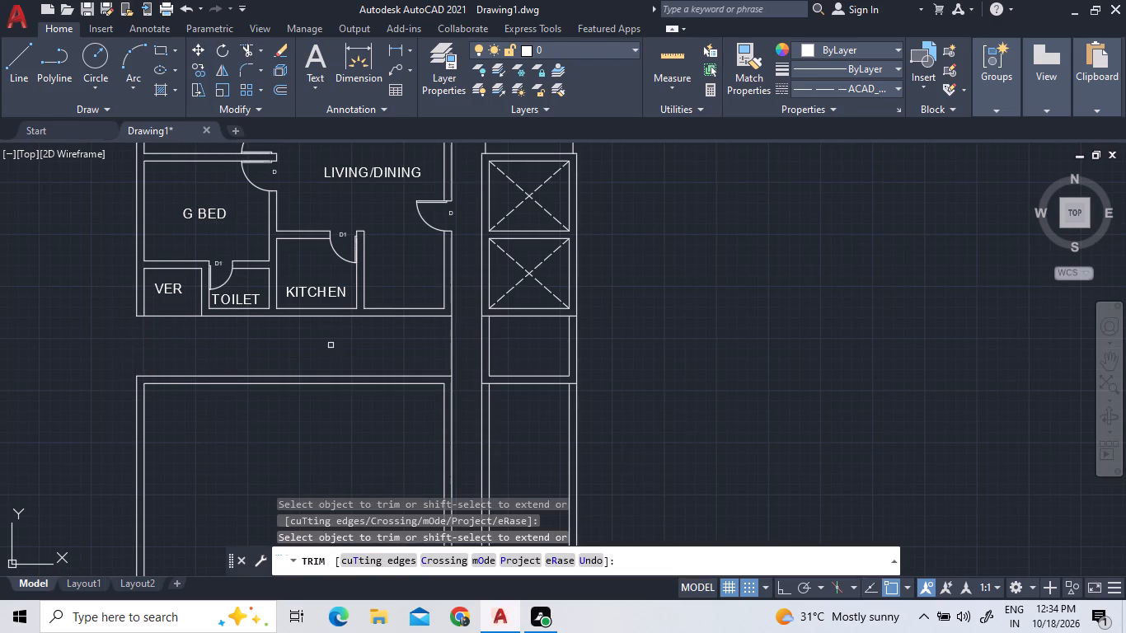
Trim the outer wall line on the LIVING/DINING side between the lower apartment's bottom wall and the cross wall.
click(453, 348)
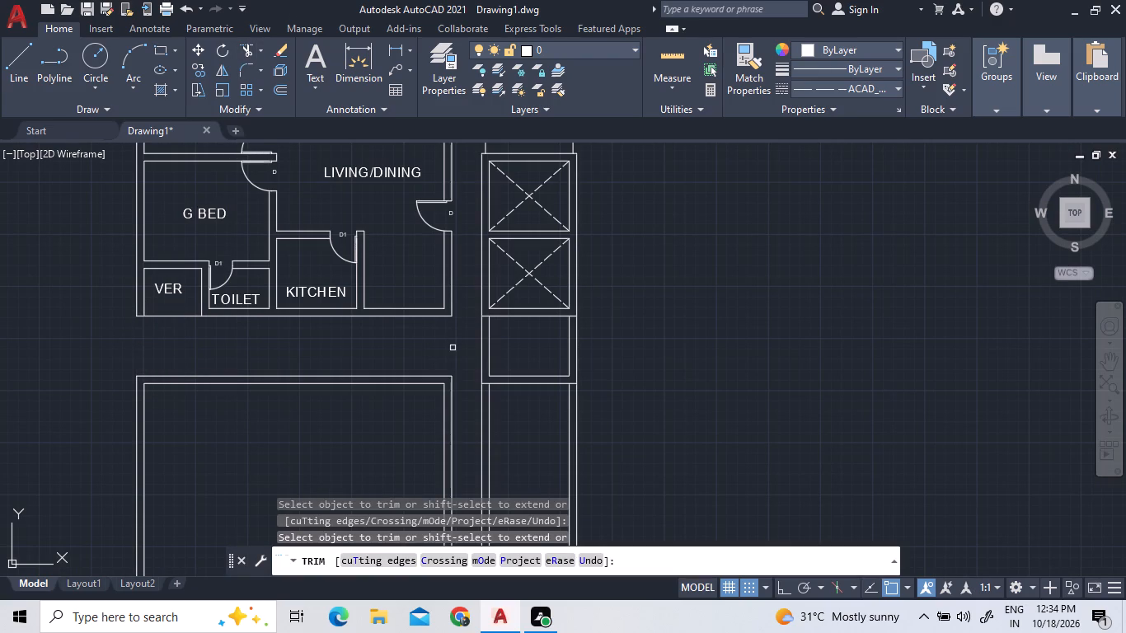
scroll(451, 348, down, 1)
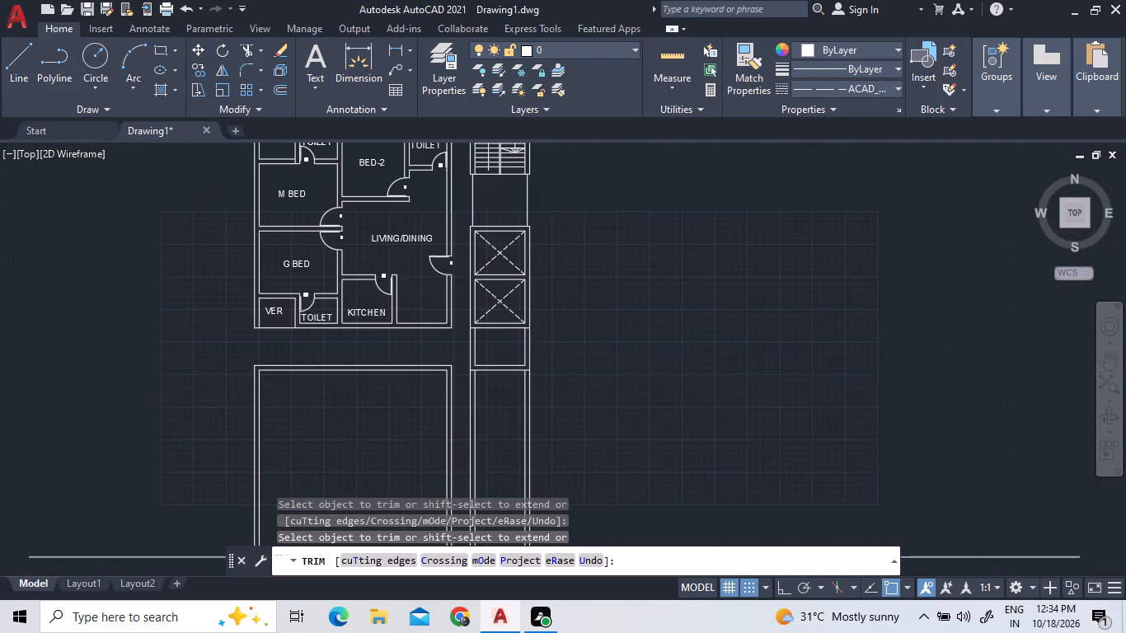
scroll(451, 348, down, 1)
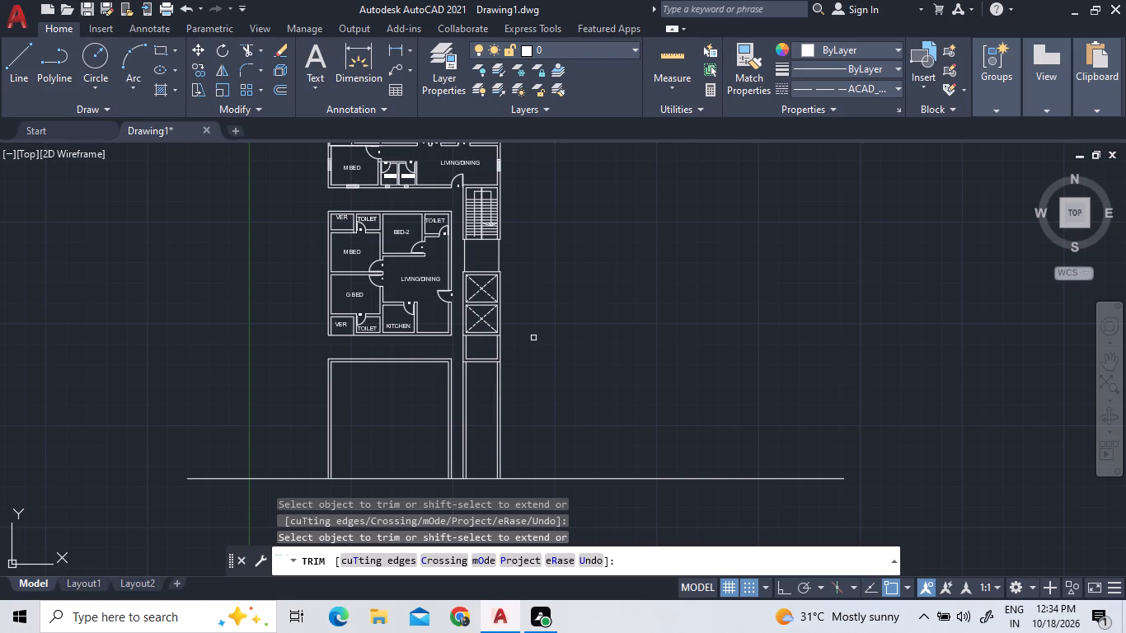
right_click(673, 306)
click(686, 311)
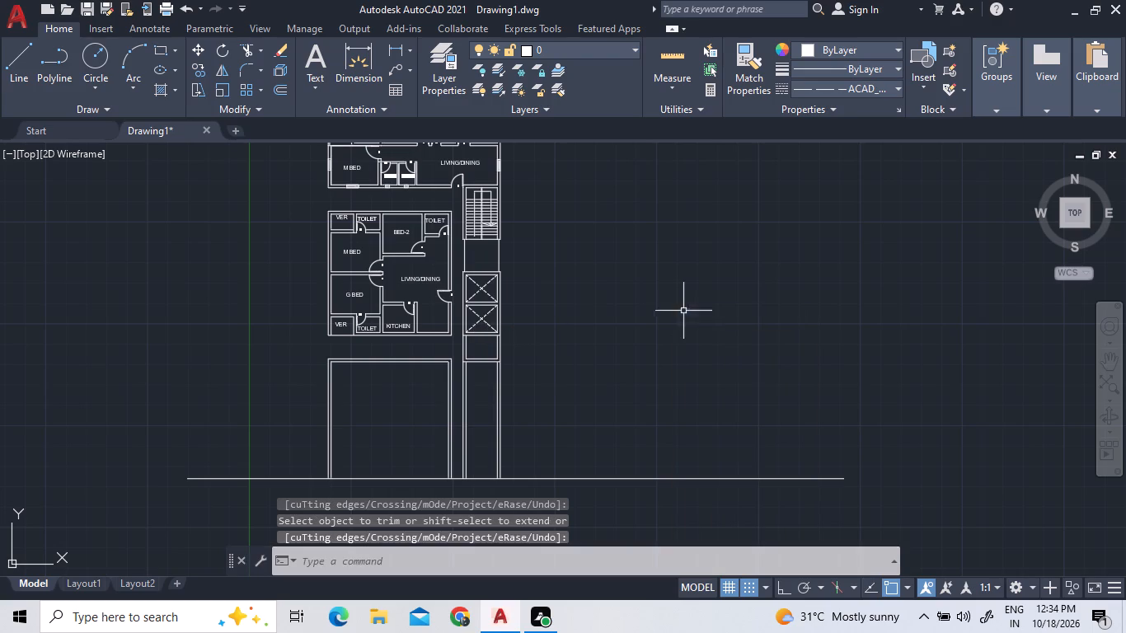
Offset the staircase's bottom wall line by 3' towards the crossed shafts.
scroll(483, 339, up, 3)
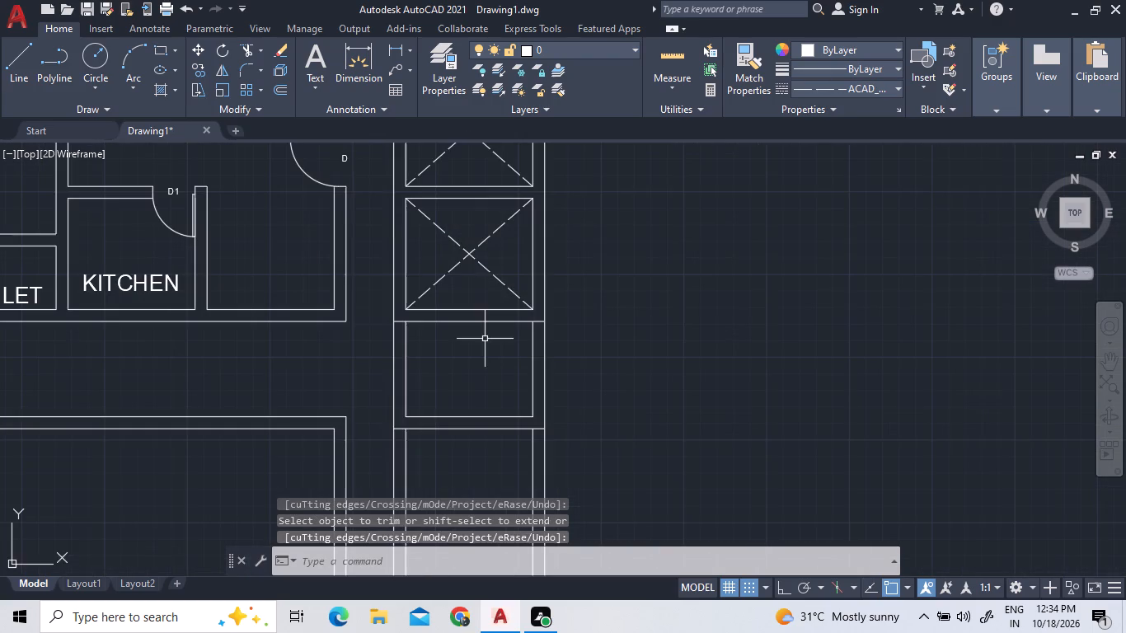
scroll(485, 339, down, 1)
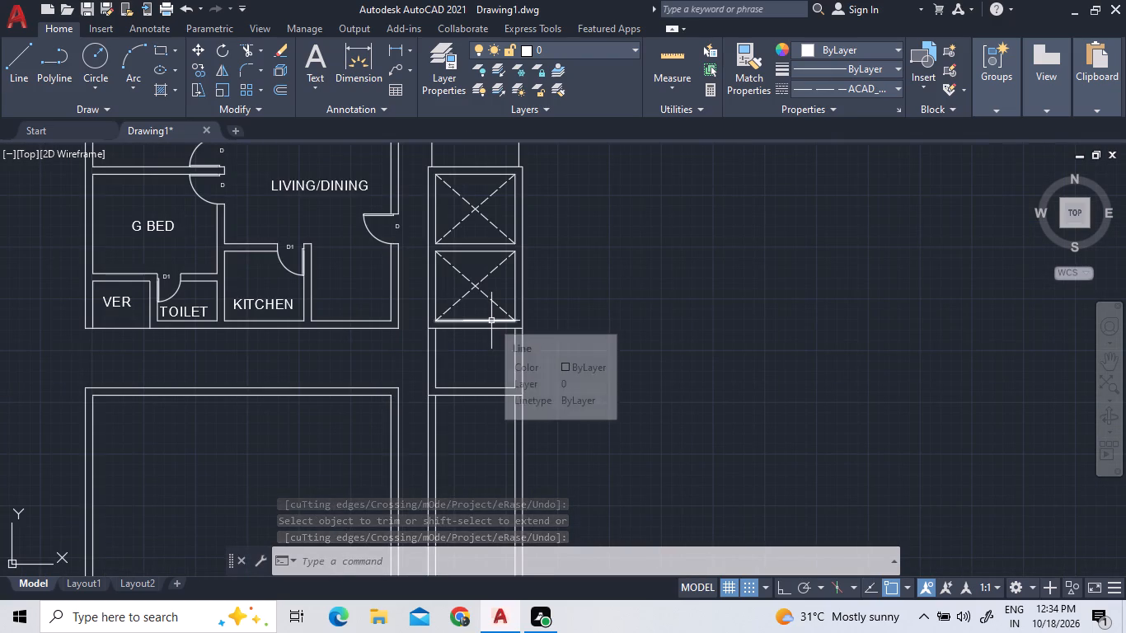
scroll(491, 321, down, 2)
scroll(468, 222, up, 3)
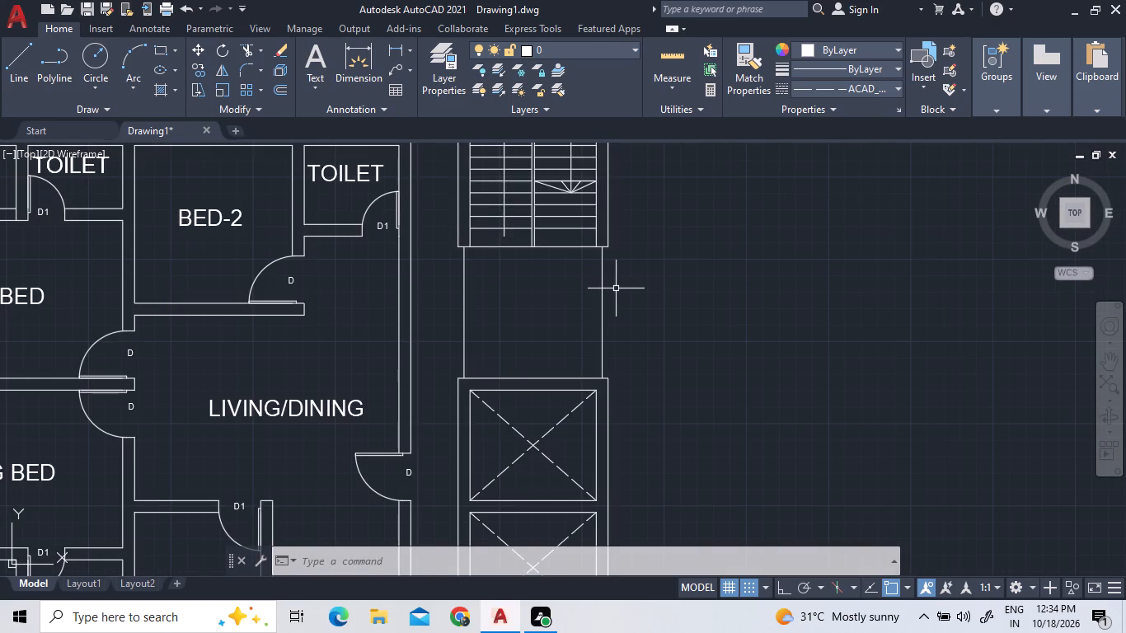
click(16, 71)
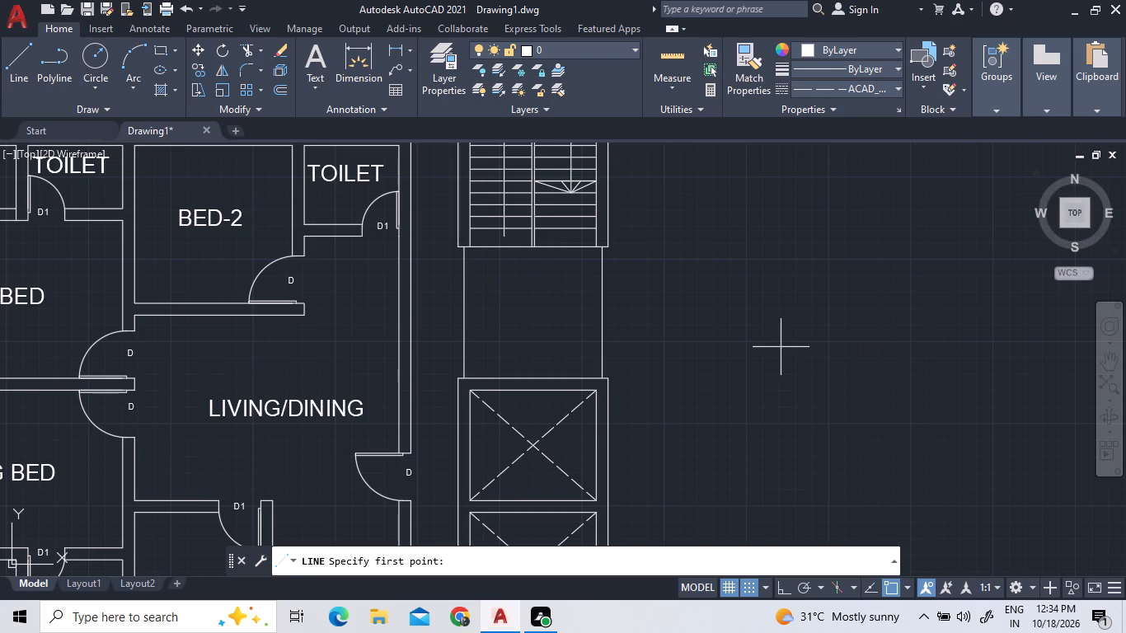
double_click(281, 91)
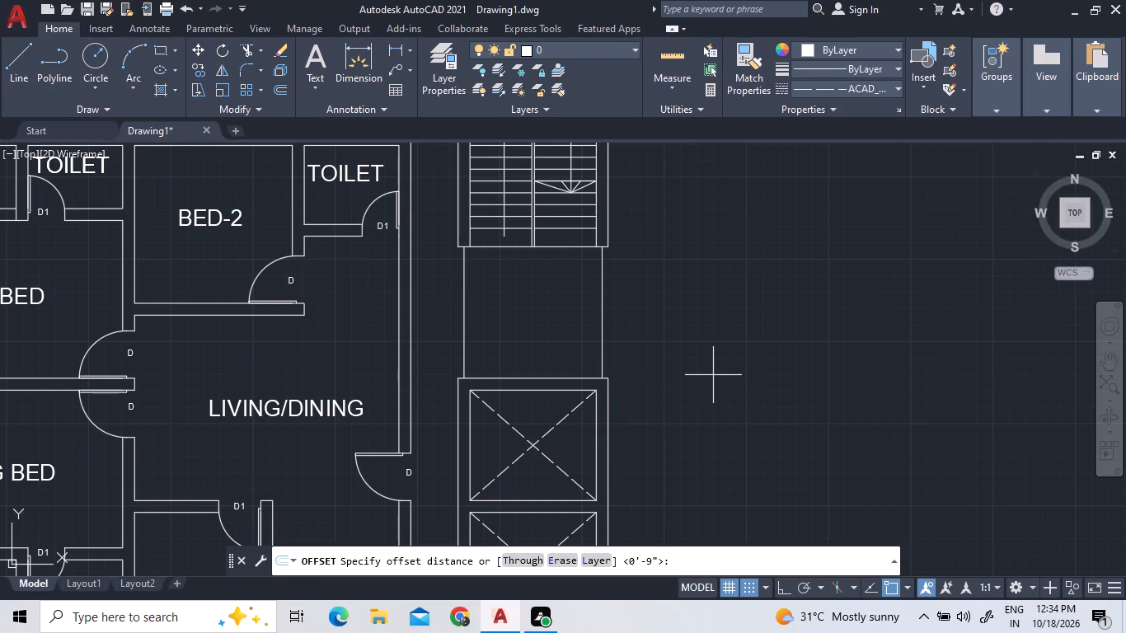
text(3')
key(Return)
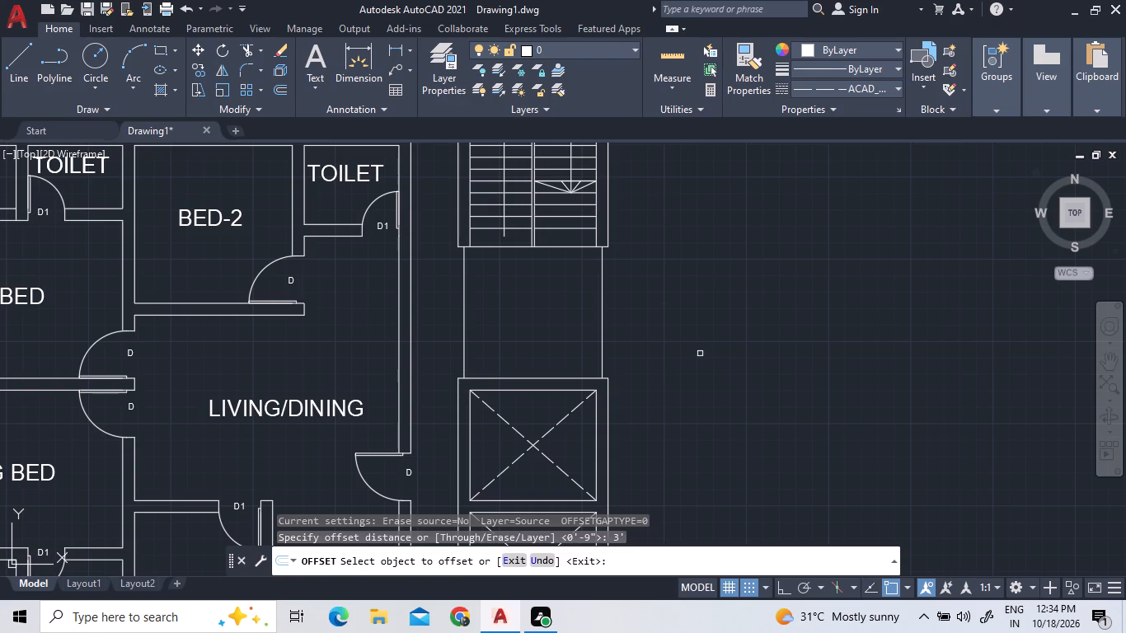
click(584, 246)
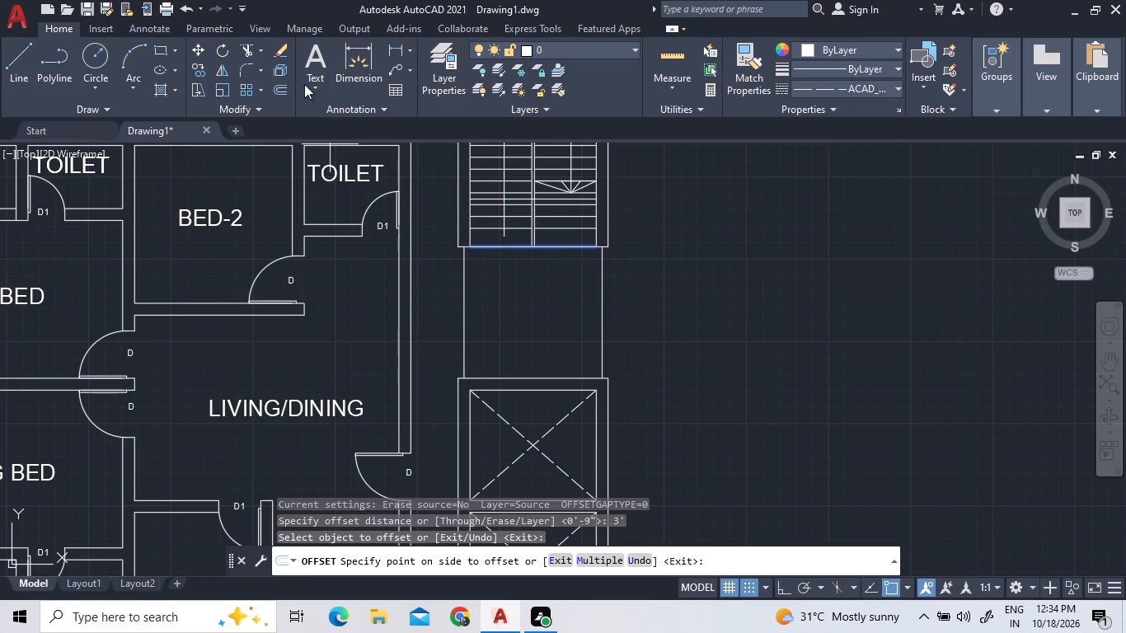
double_click(520, 335)
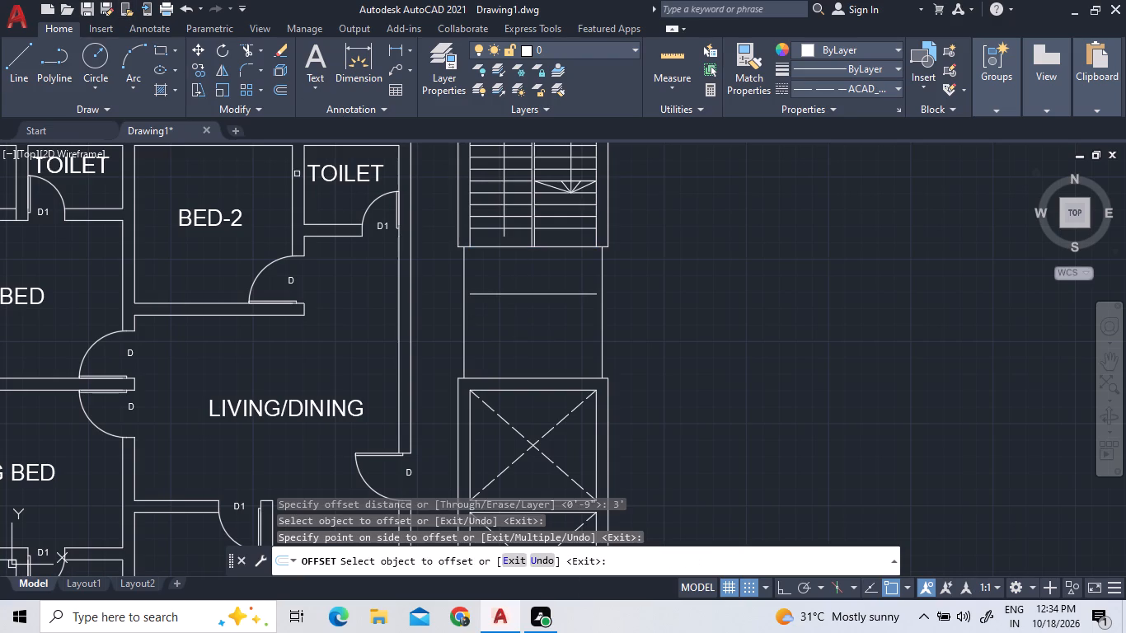
Extend the offset line below the staircase at both ends to the two side lines.
double_click(264, 50)
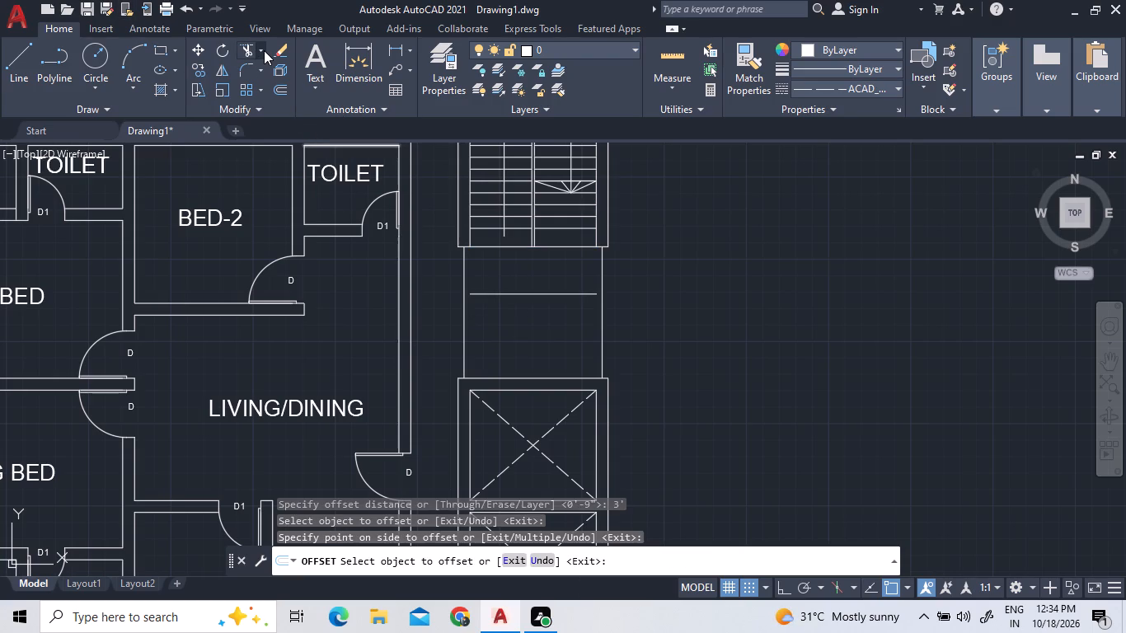
click(260, 50)
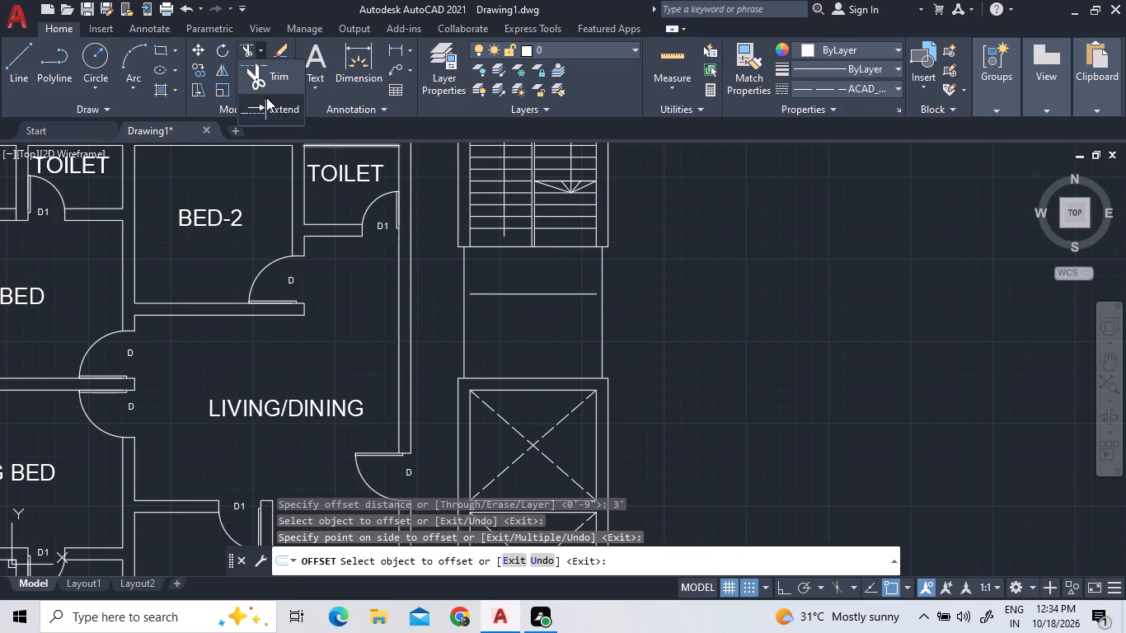
triple_click(266, 103)
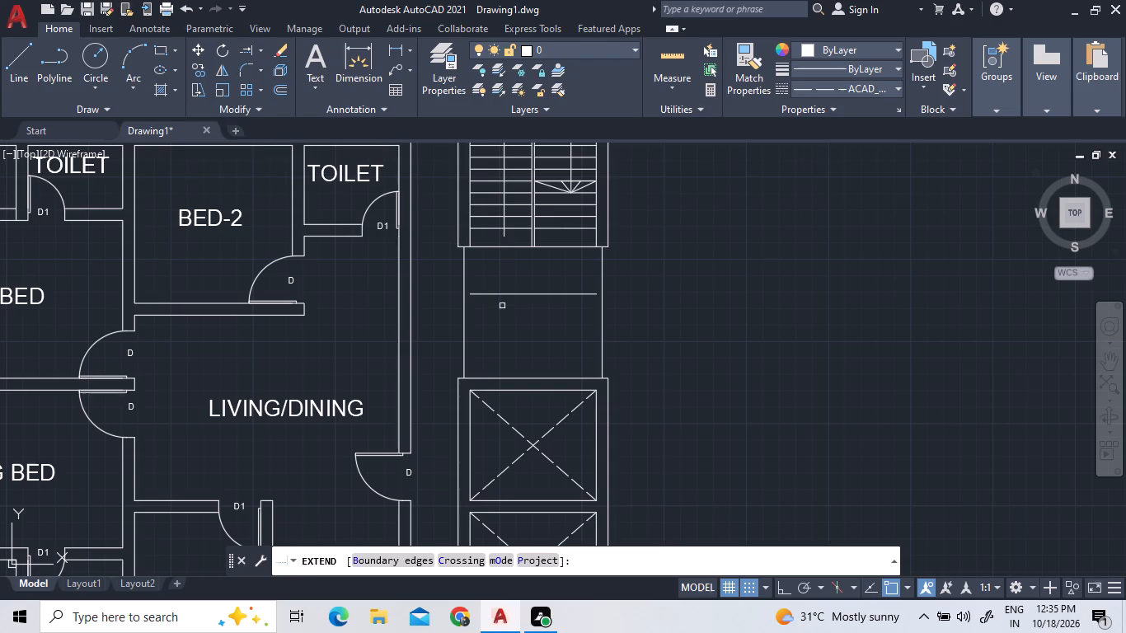
double_click(495, 295)
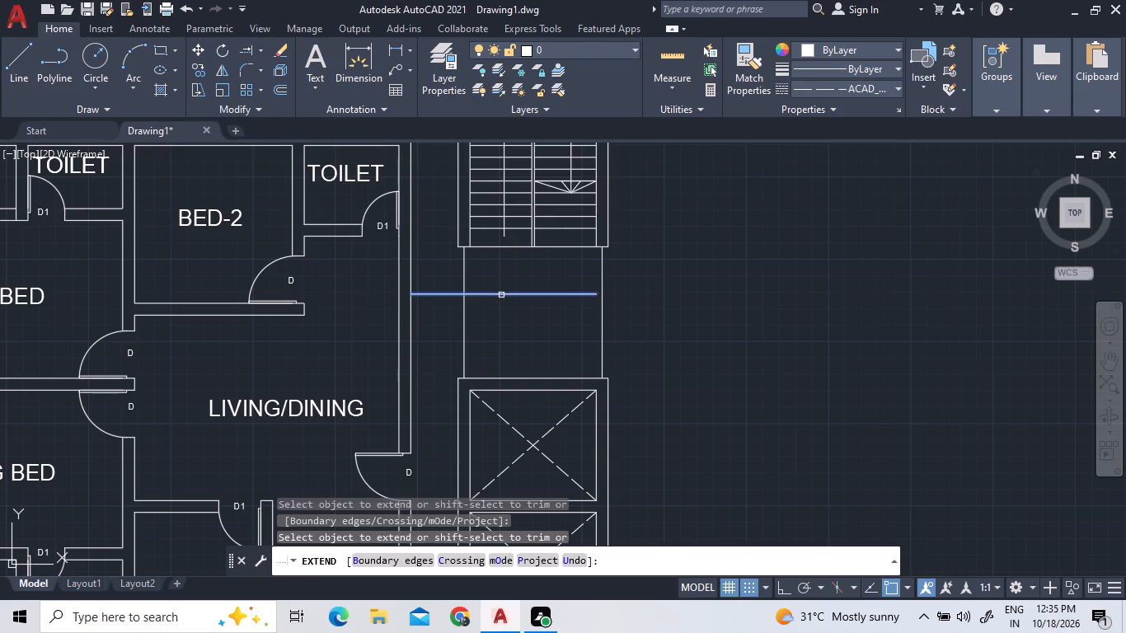
triple_click(538, 293)
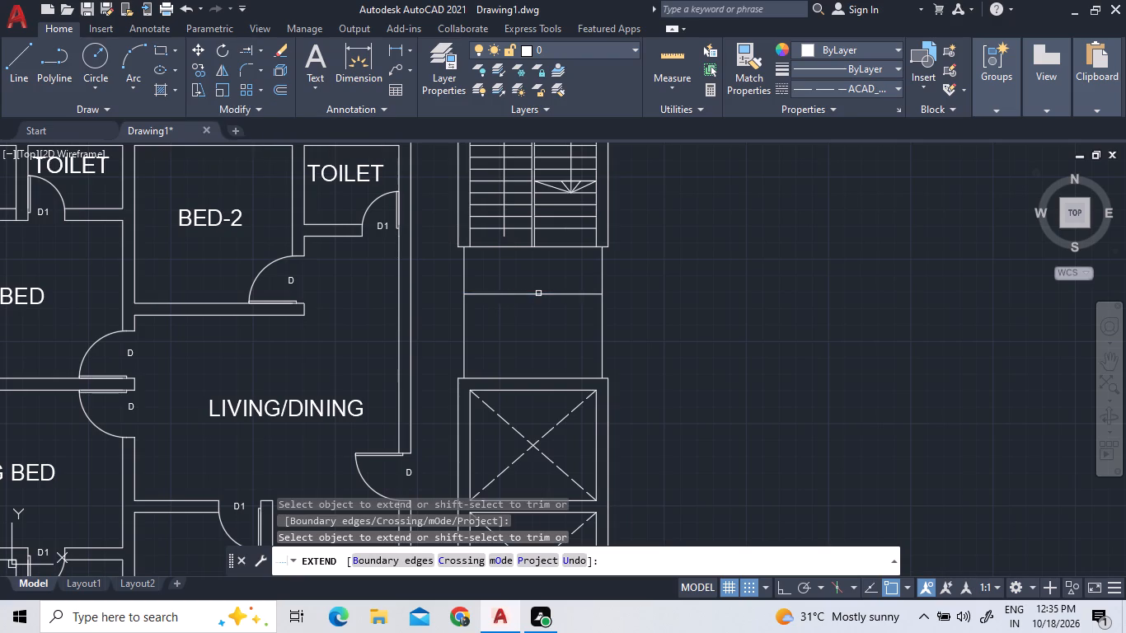
right_click(640, 272)
double_click(651, 279)
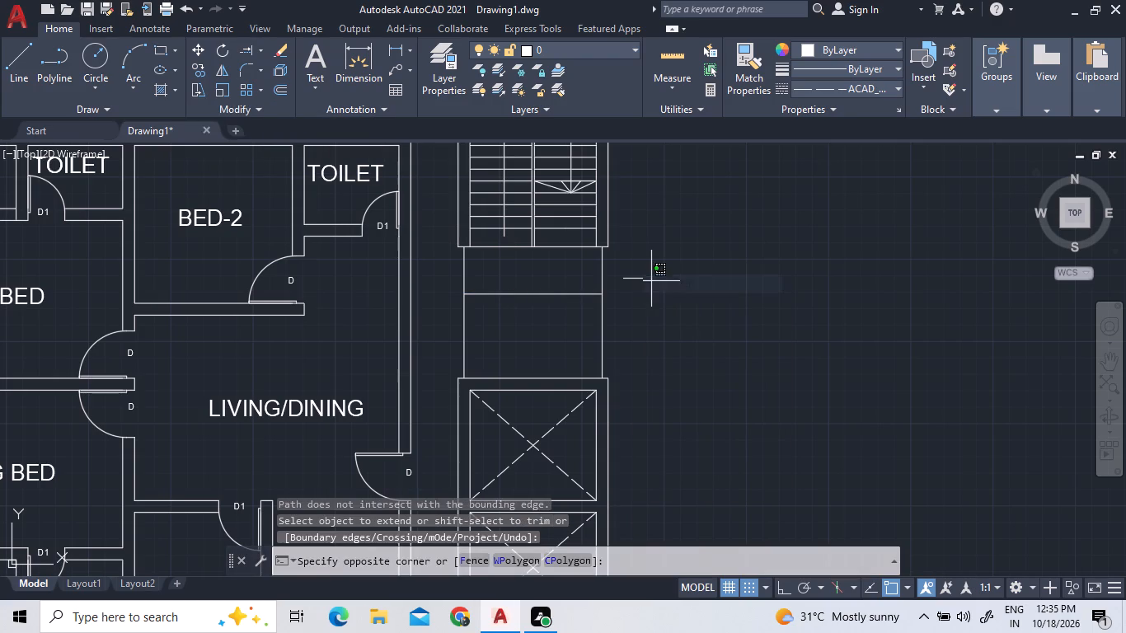
click(651, 308)
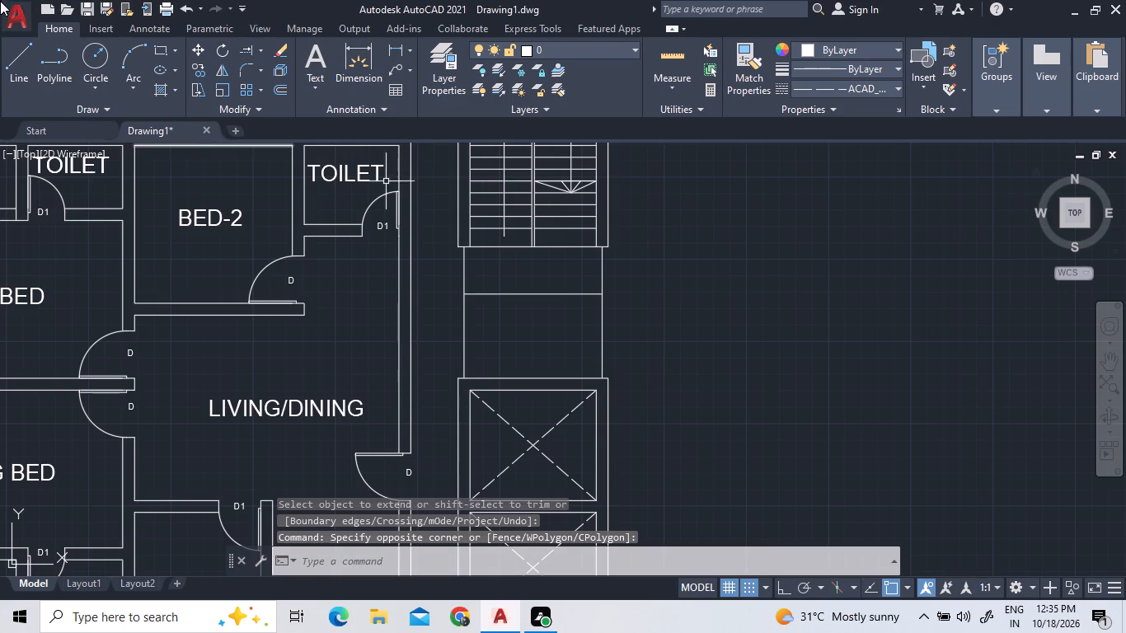
Trim both side lines between the offset line below the staircase and the top of the crossed shafts.
click(263, 52)
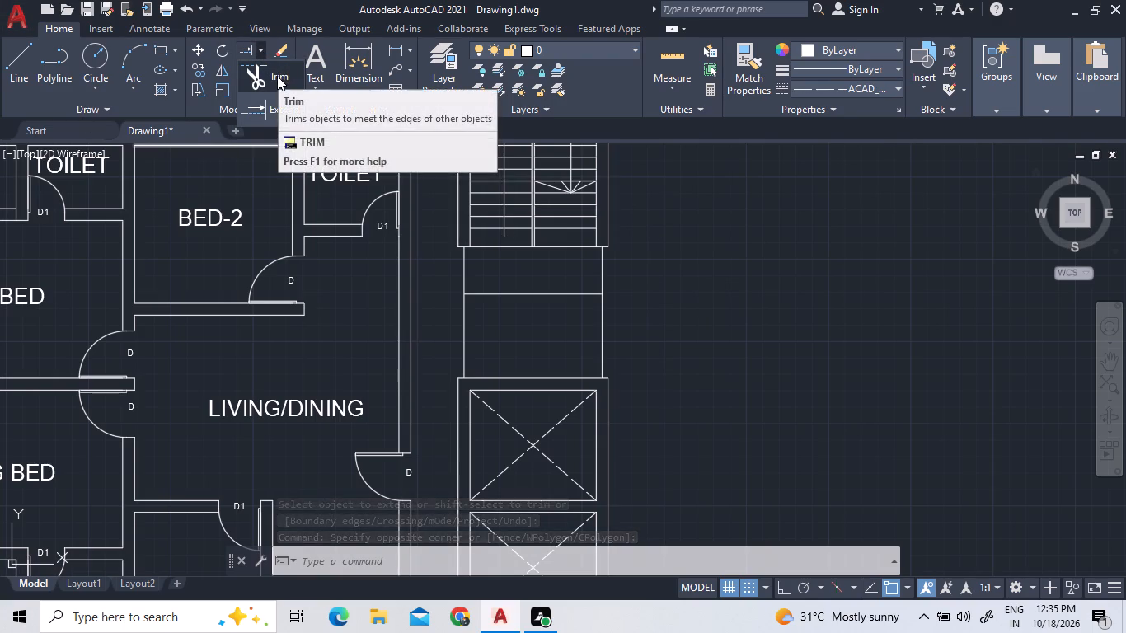
click(277, 76)
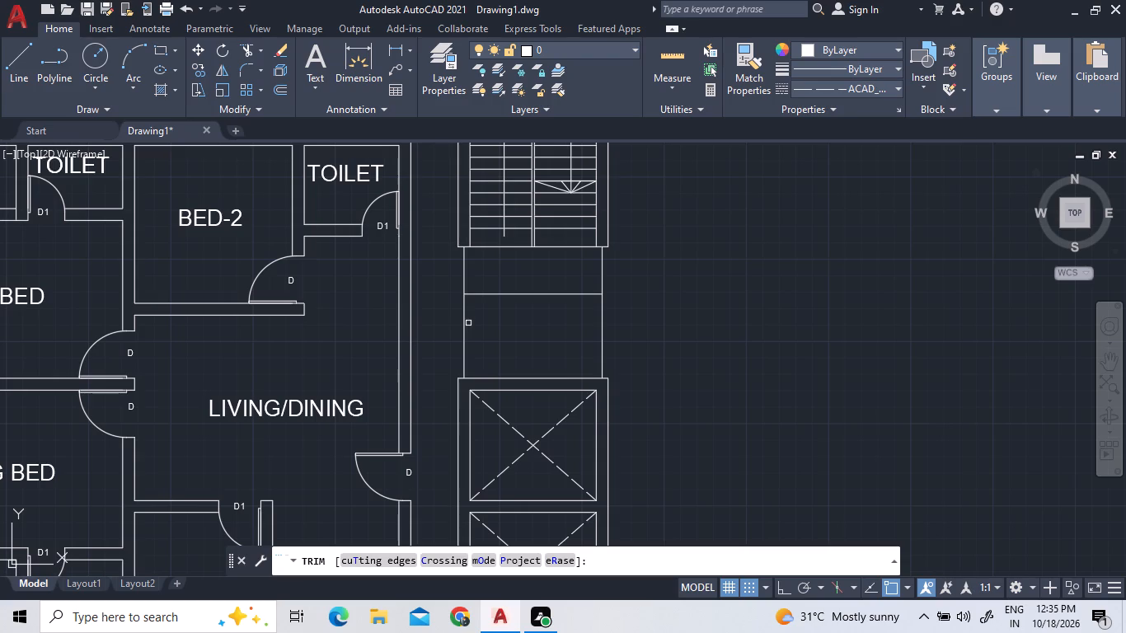
click(465, 319)
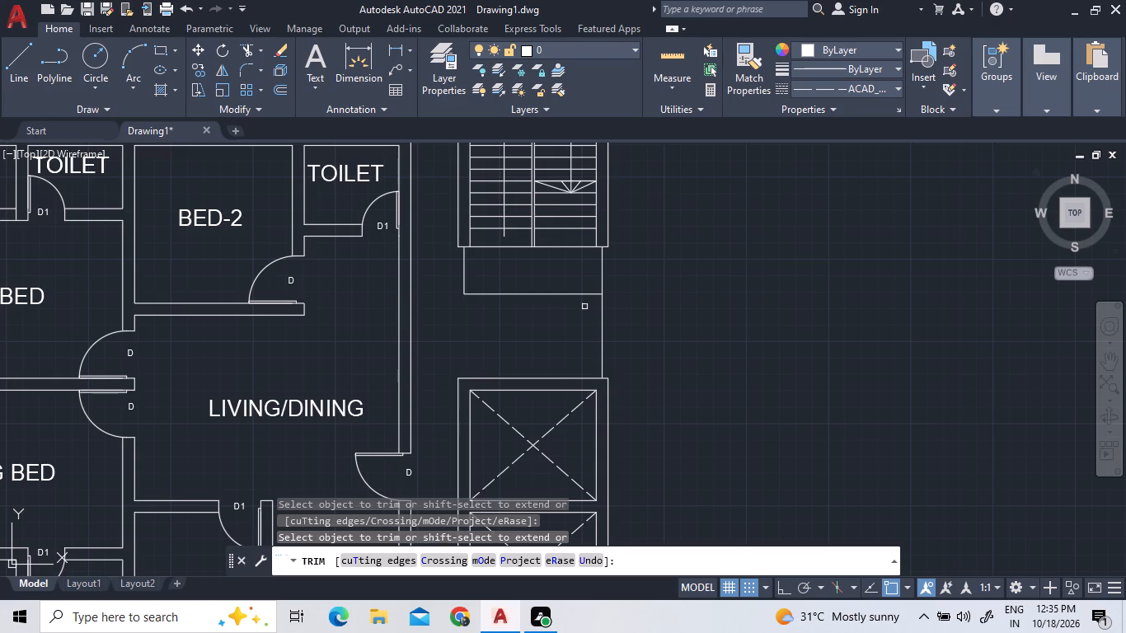
click(603, 319)
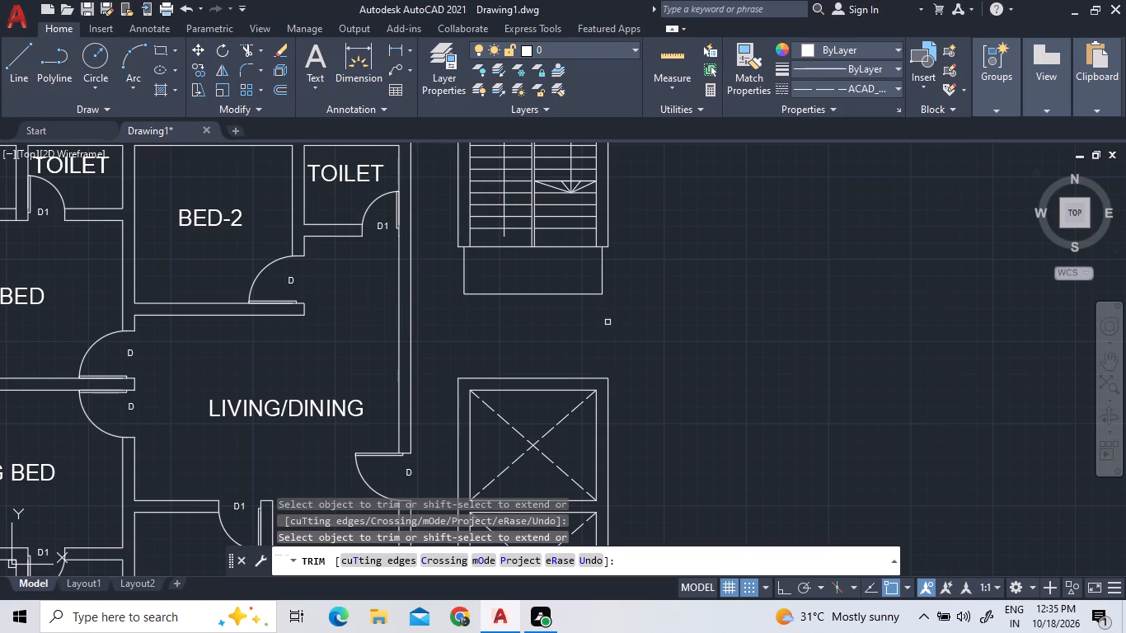
right_click(719, 305)
click(734, 315)
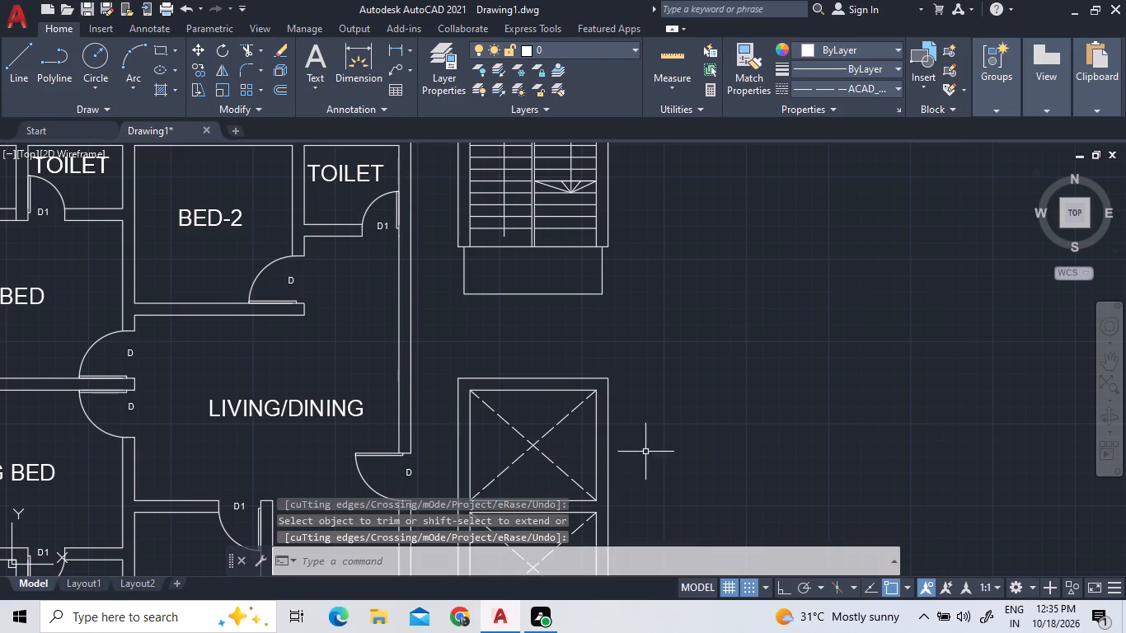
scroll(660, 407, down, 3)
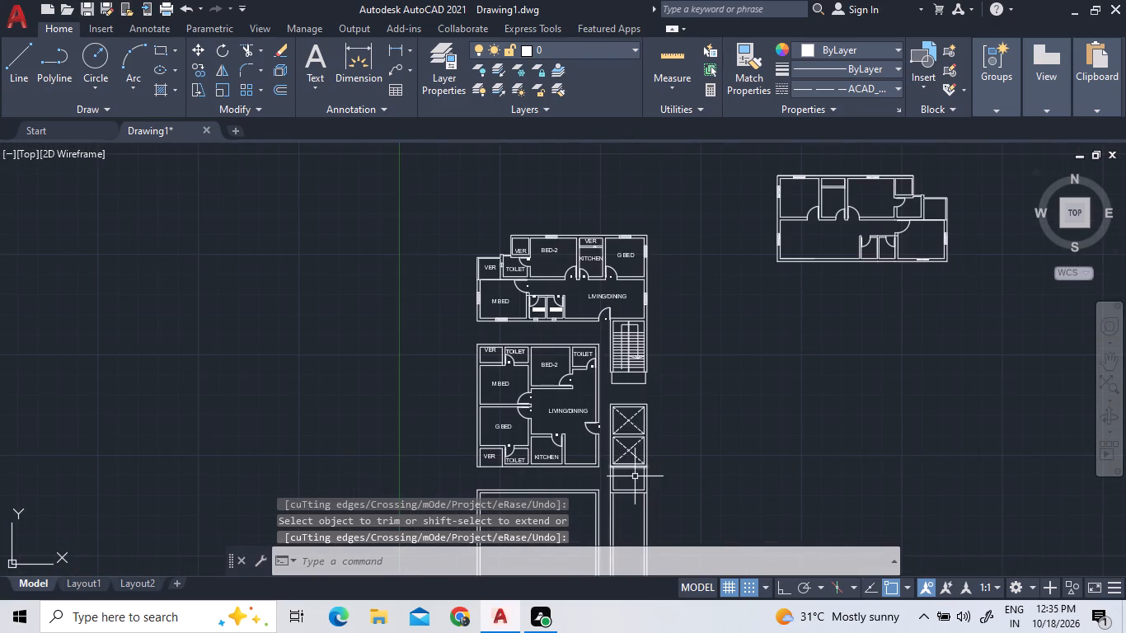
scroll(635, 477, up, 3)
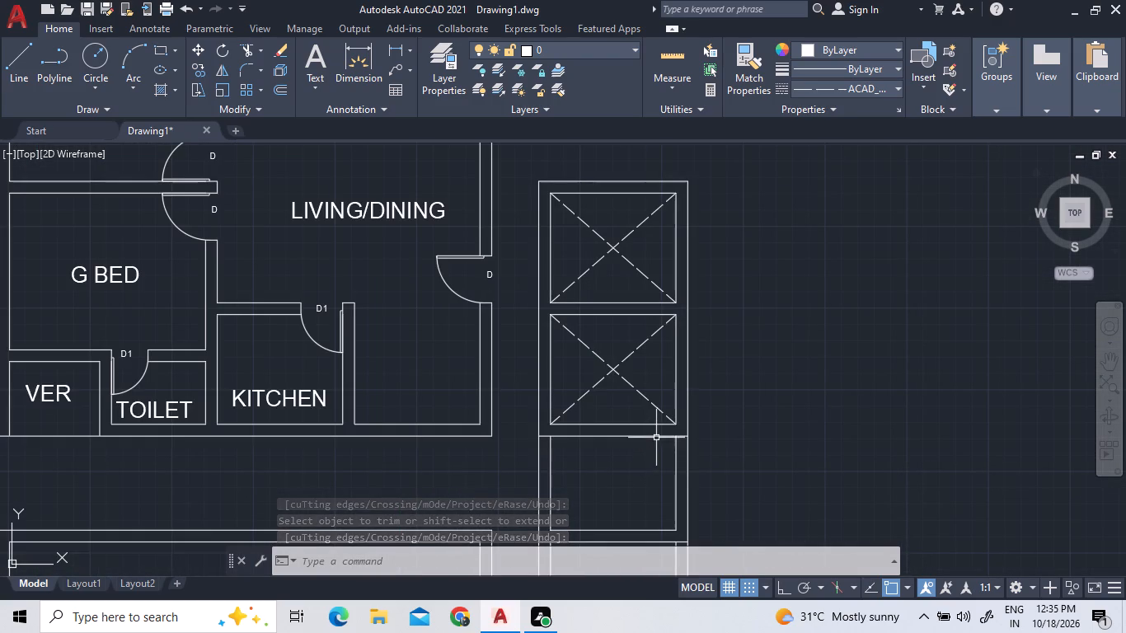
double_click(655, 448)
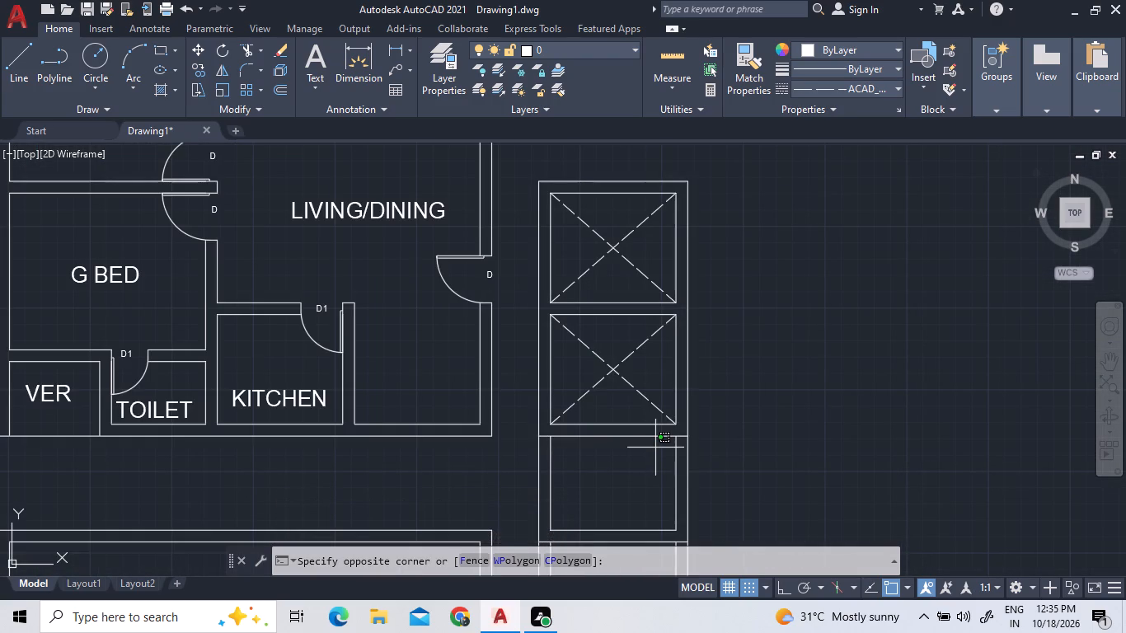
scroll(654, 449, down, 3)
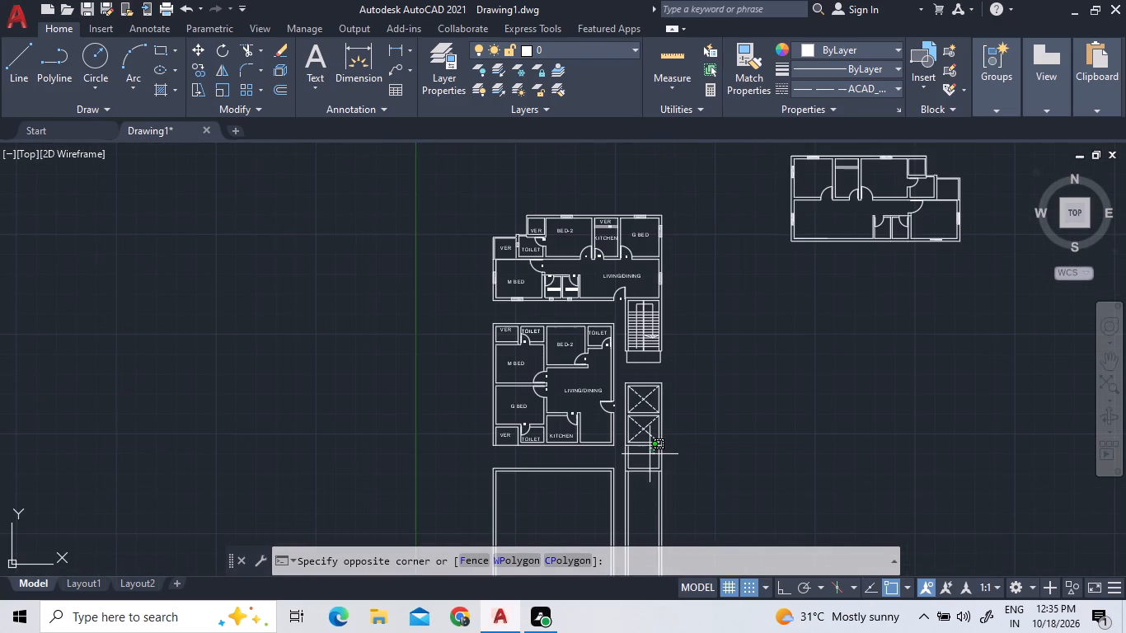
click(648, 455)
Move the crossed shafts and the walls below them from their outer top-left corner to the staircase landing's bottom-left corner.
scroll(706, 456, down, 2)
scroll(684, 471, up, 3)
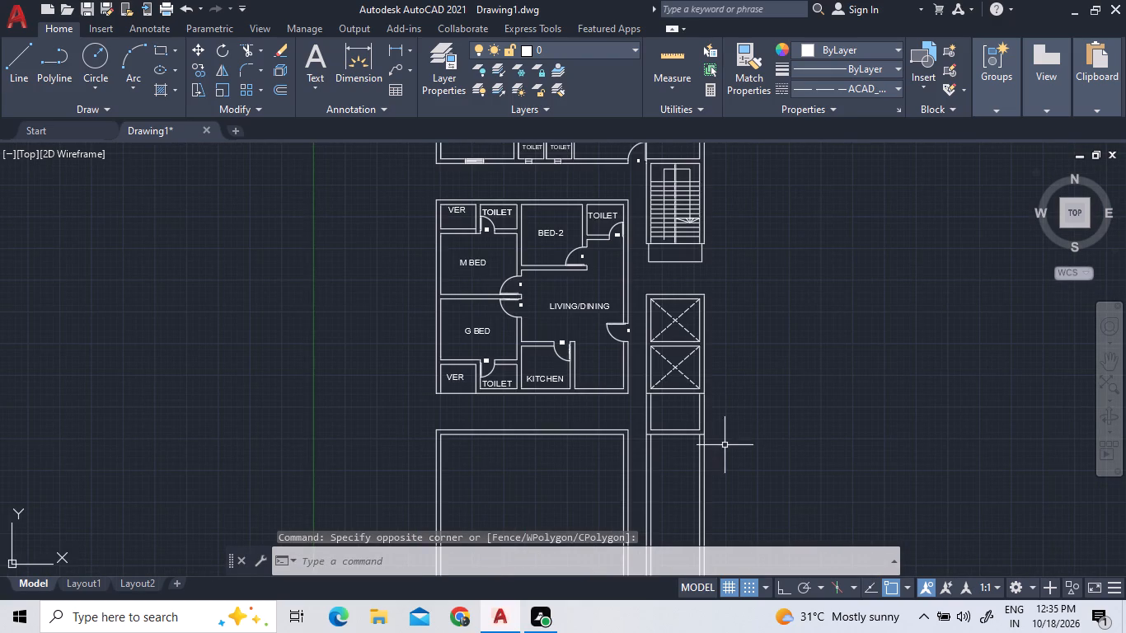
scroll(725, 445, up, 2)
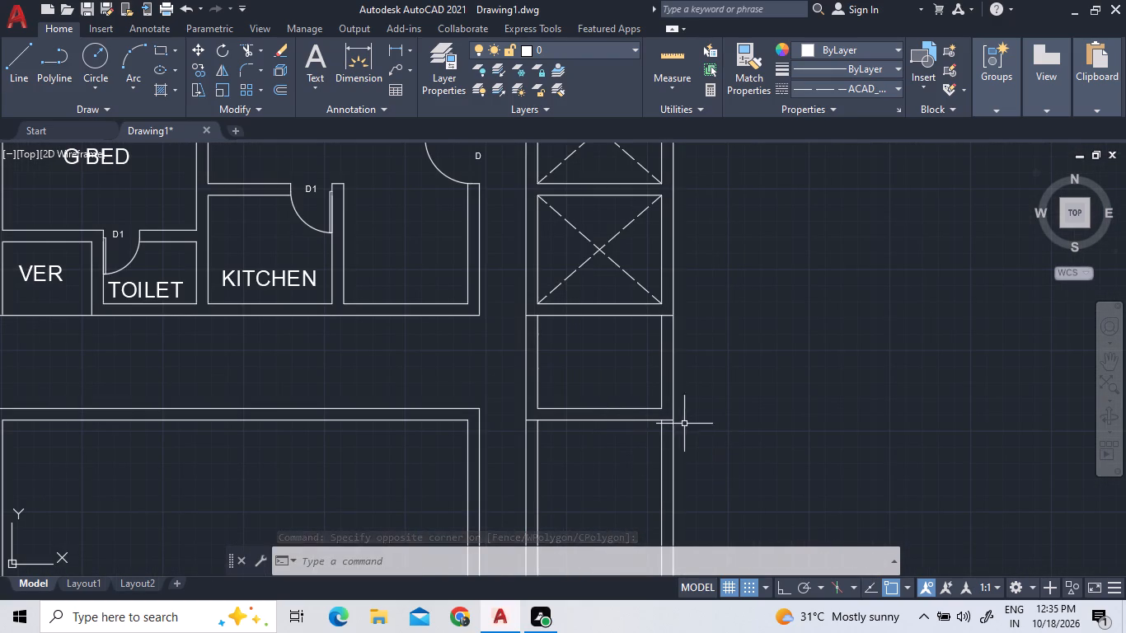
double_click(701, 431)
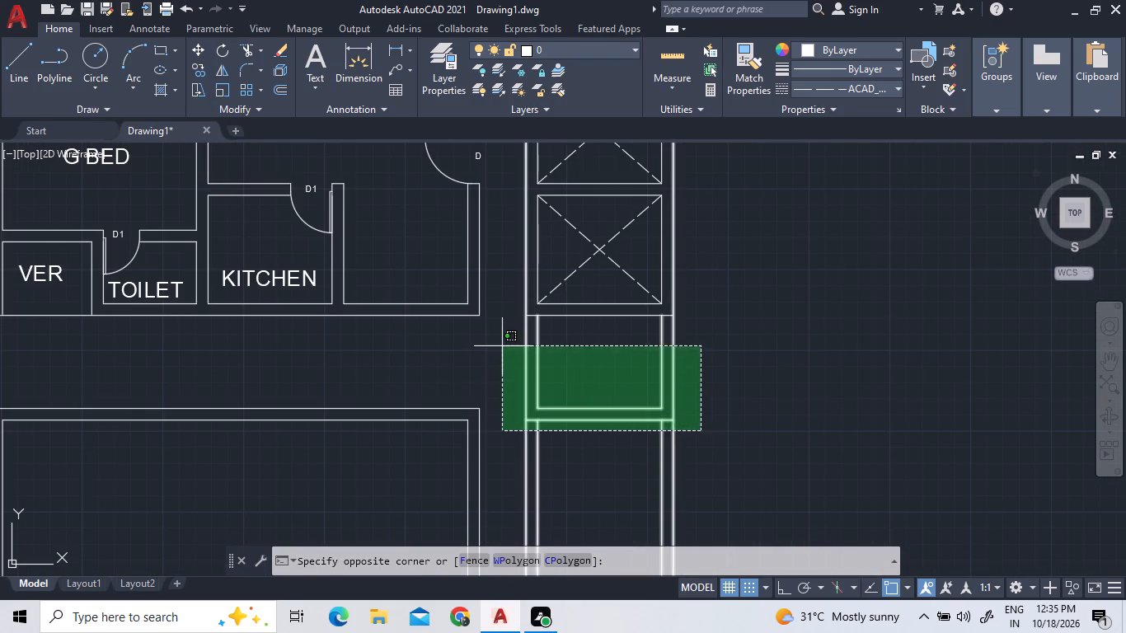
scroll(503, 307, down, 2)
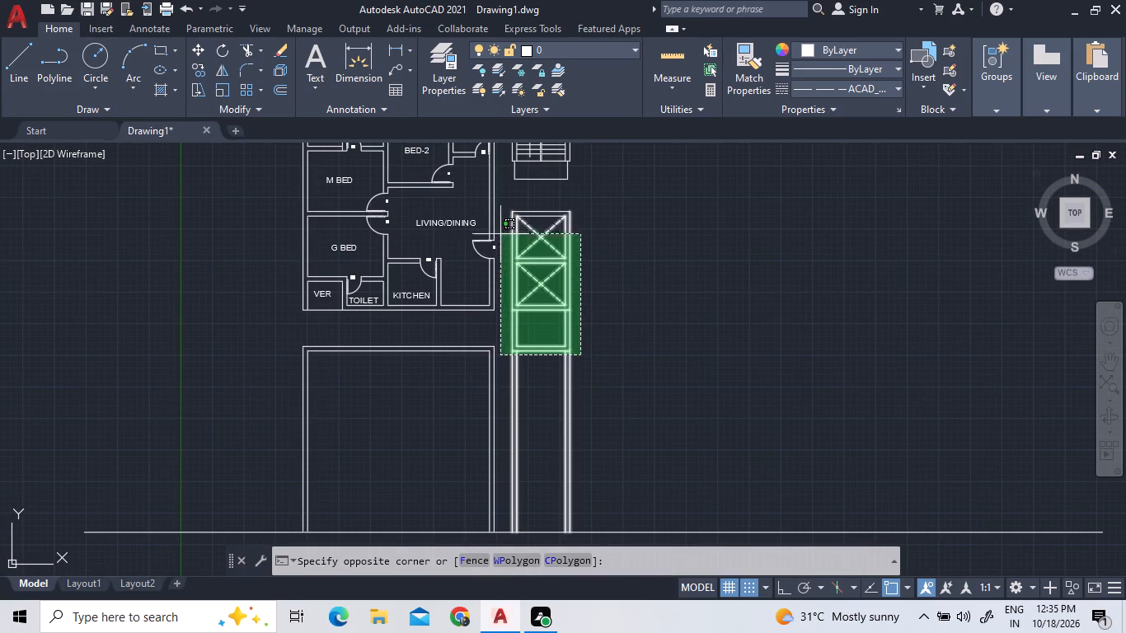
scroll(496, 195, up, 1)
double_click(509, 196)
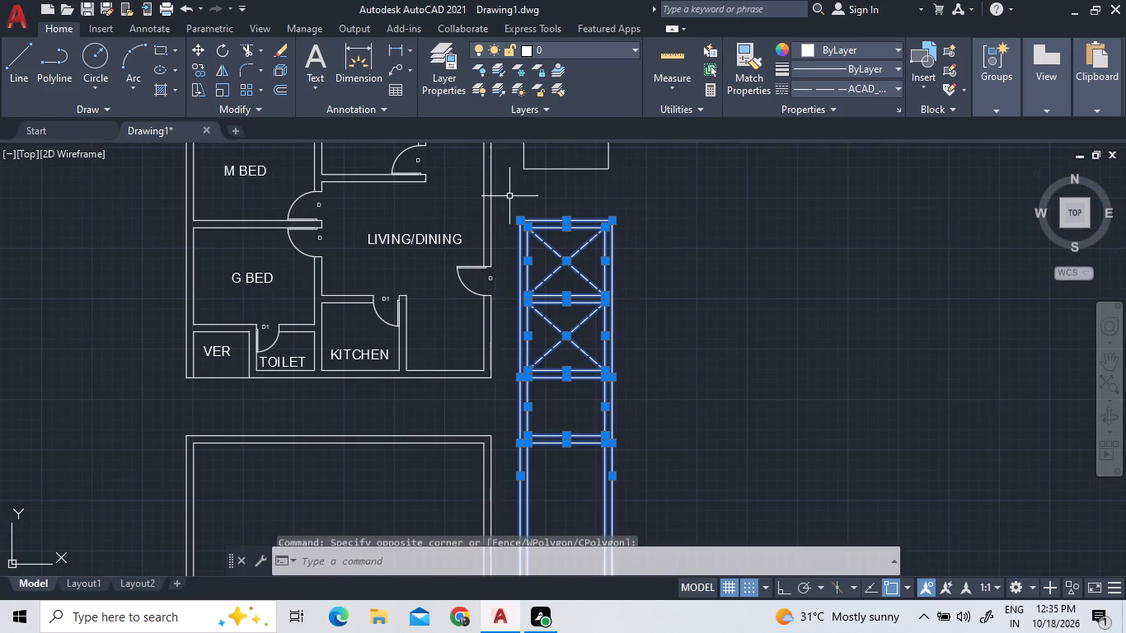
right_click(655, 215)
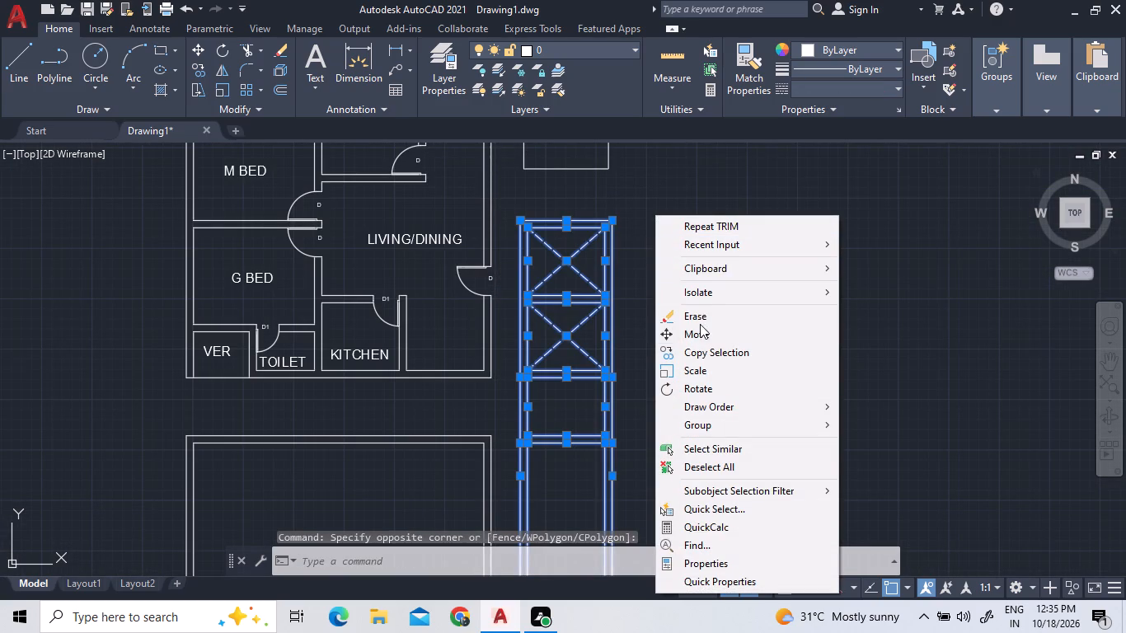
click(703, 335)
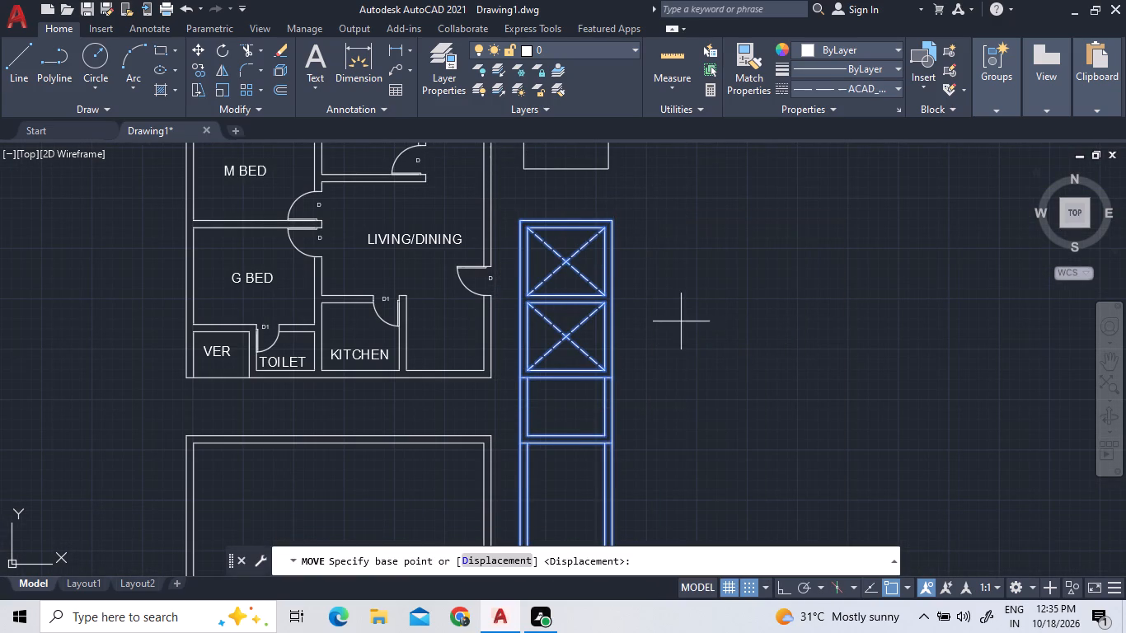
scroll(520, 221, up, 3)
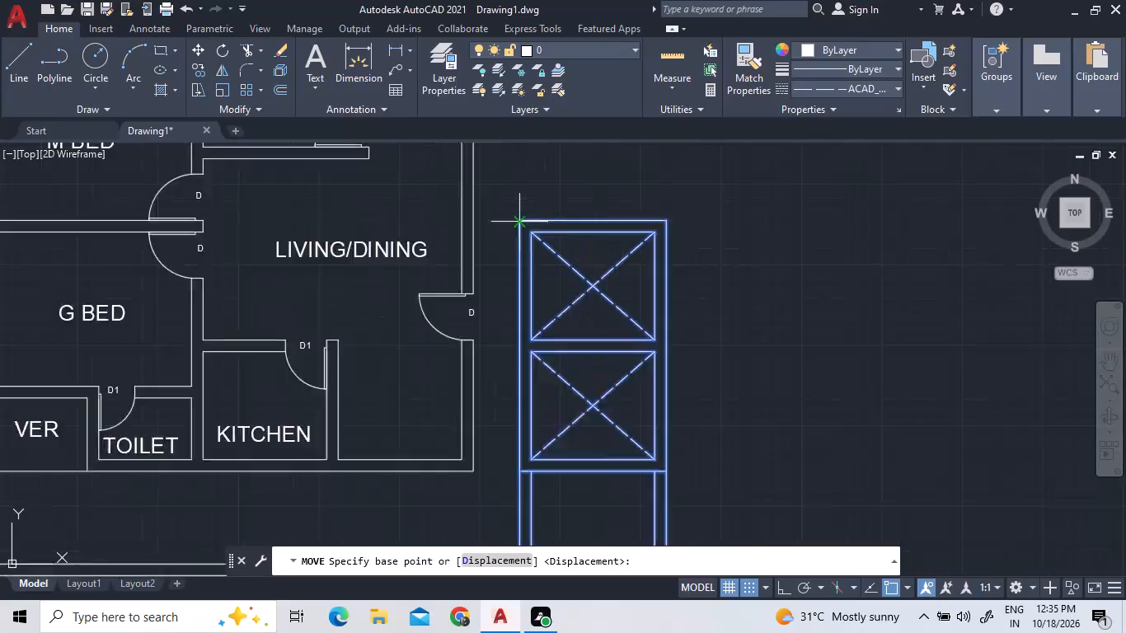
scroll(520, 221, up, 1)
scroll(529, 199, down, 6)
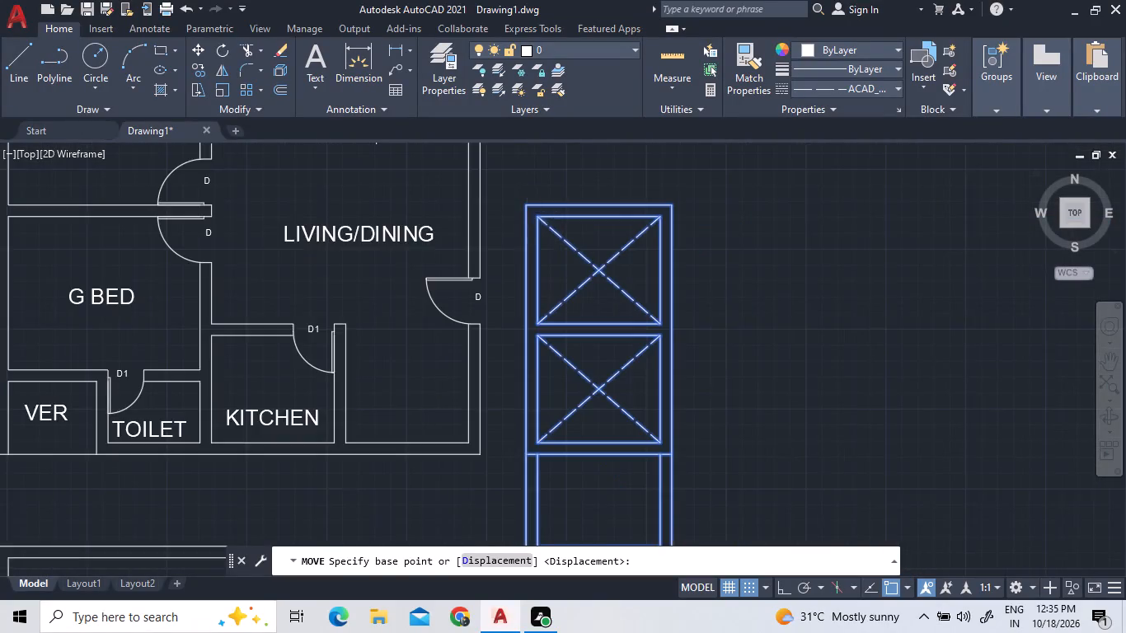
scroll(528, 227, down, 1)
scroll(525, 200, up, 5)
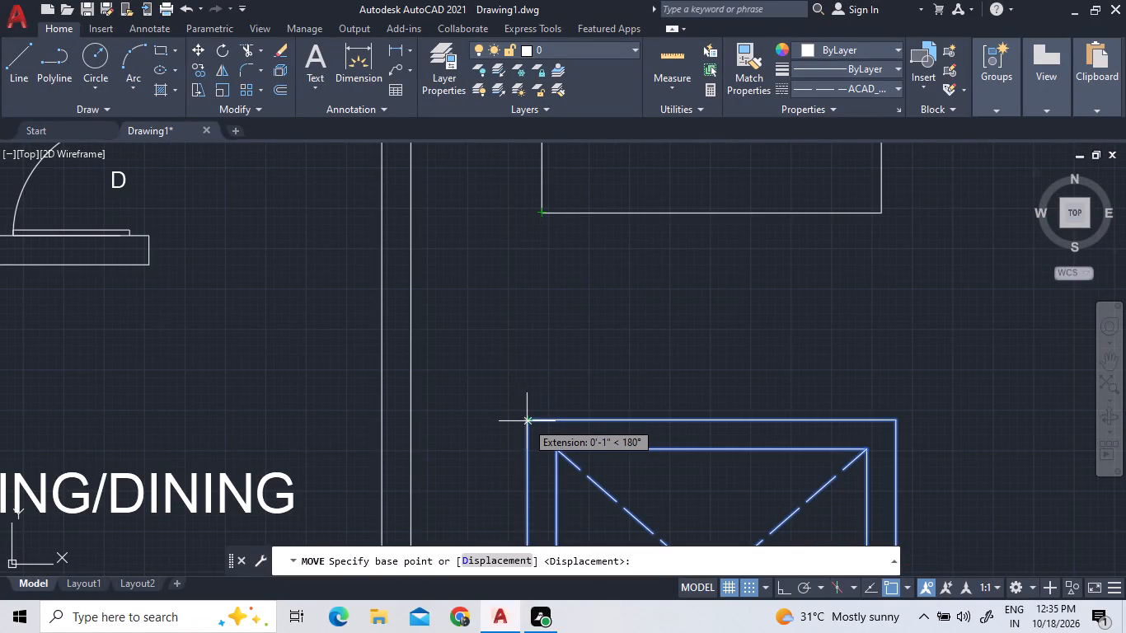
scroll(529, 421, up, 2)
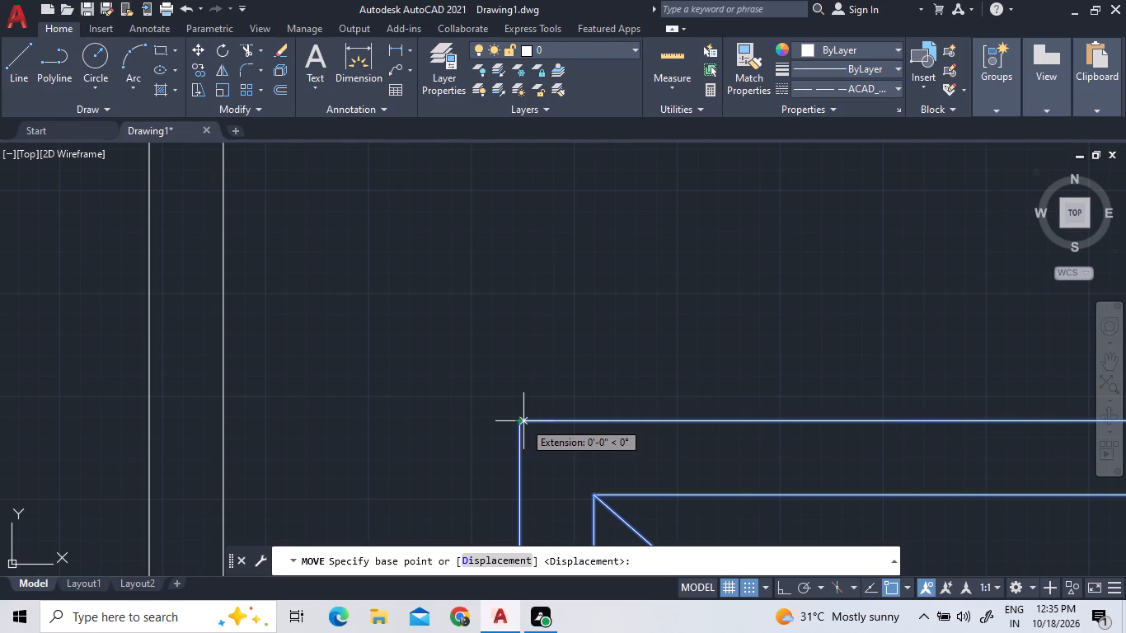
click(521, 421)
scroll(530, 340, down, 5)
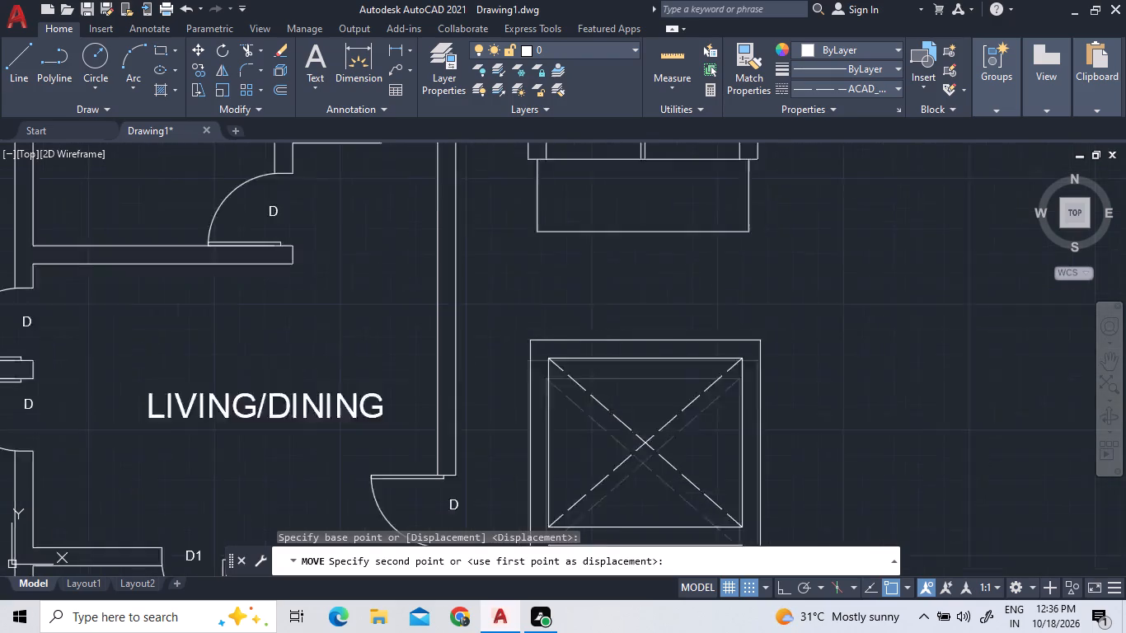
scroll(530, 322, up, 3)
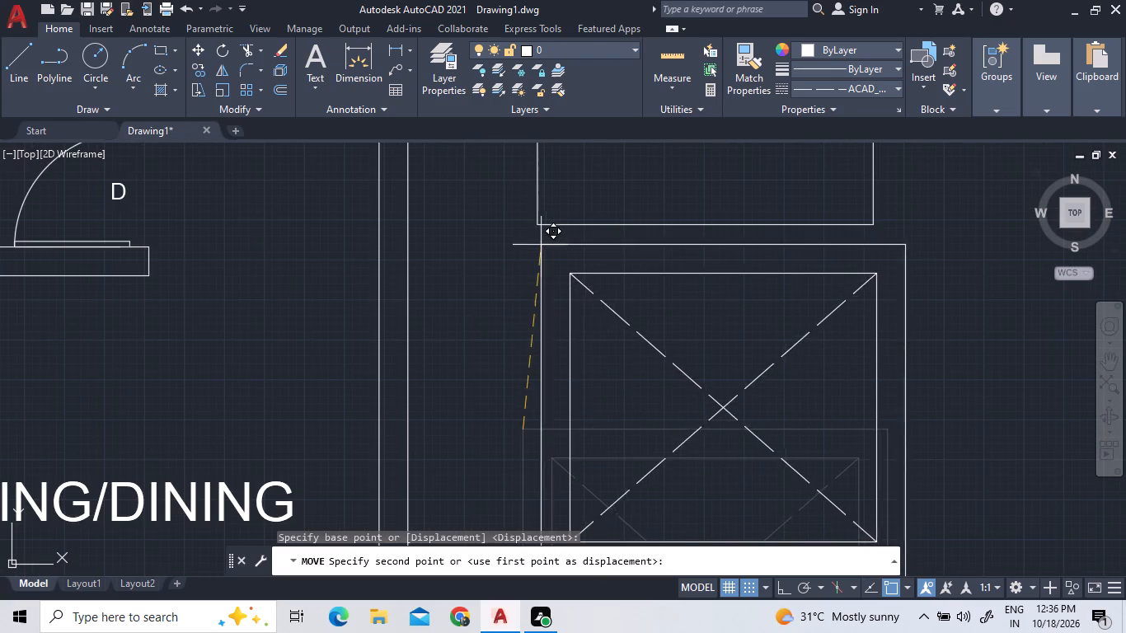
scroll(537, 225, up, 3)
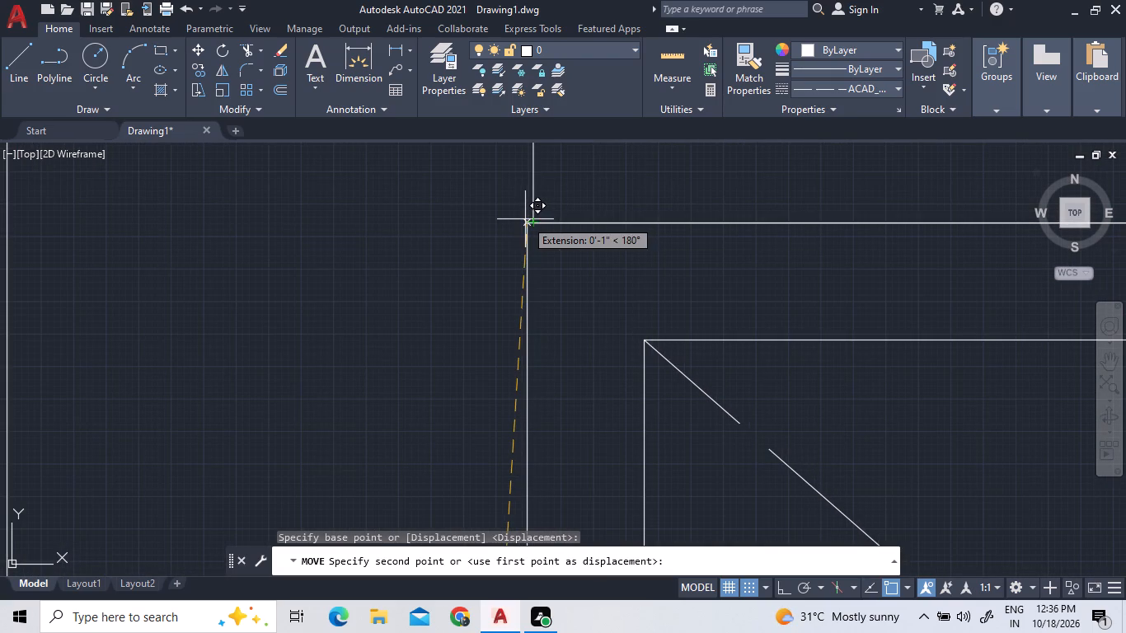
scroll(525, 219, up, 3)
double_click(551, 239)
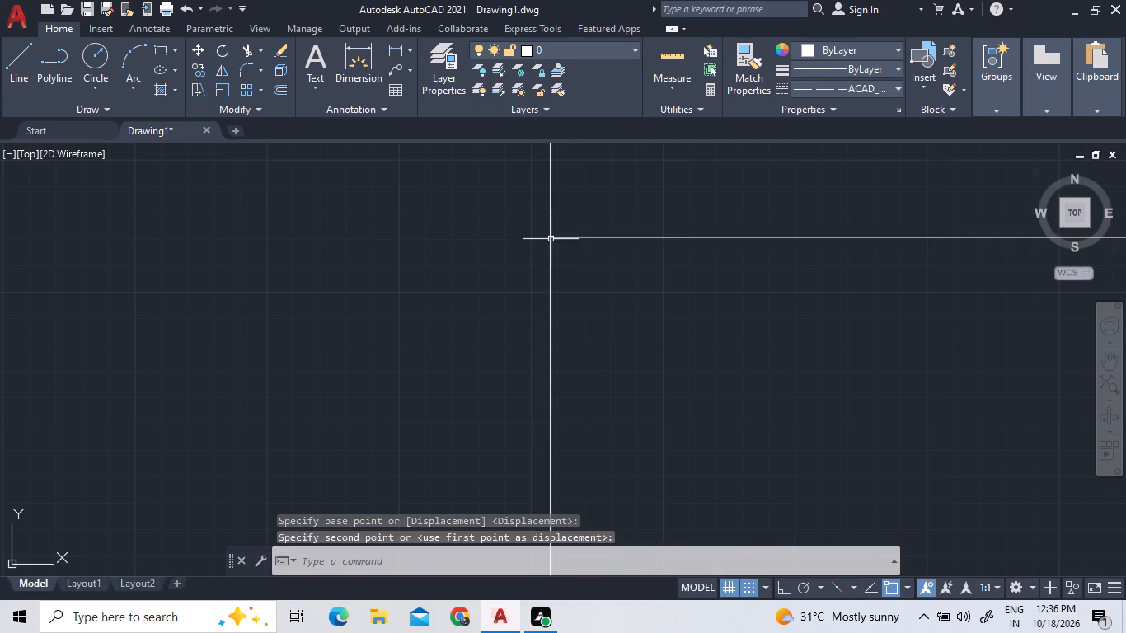
Examine how the moved crossed shafts line up with the landing and the staircase walls.
scroll(551, 241, down, 10)
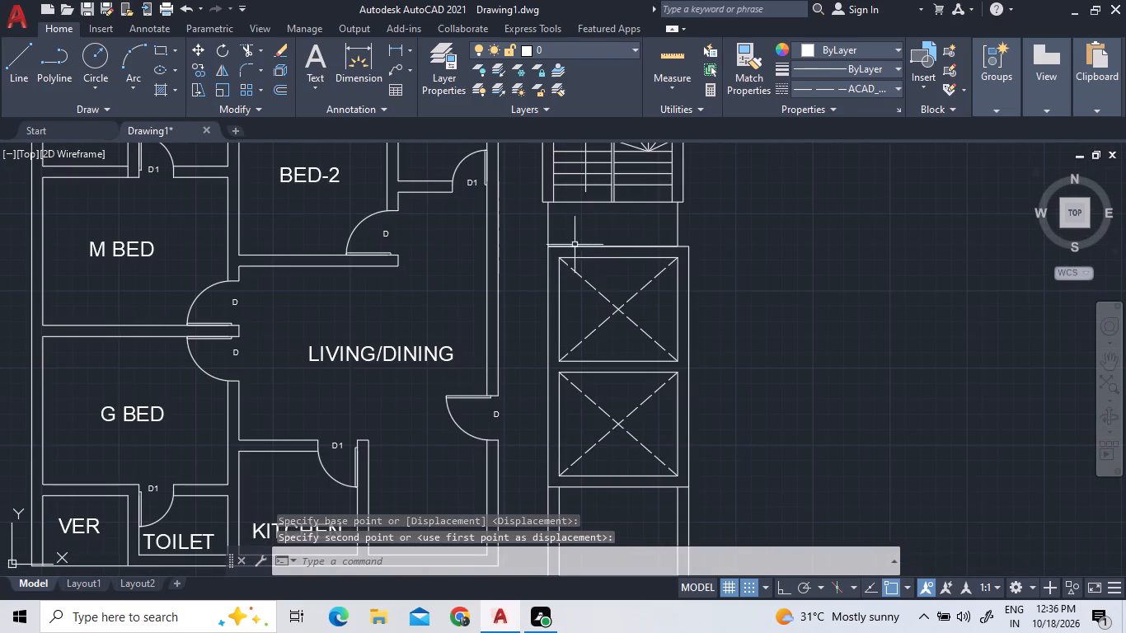
scroll(741, 172, up, 2)
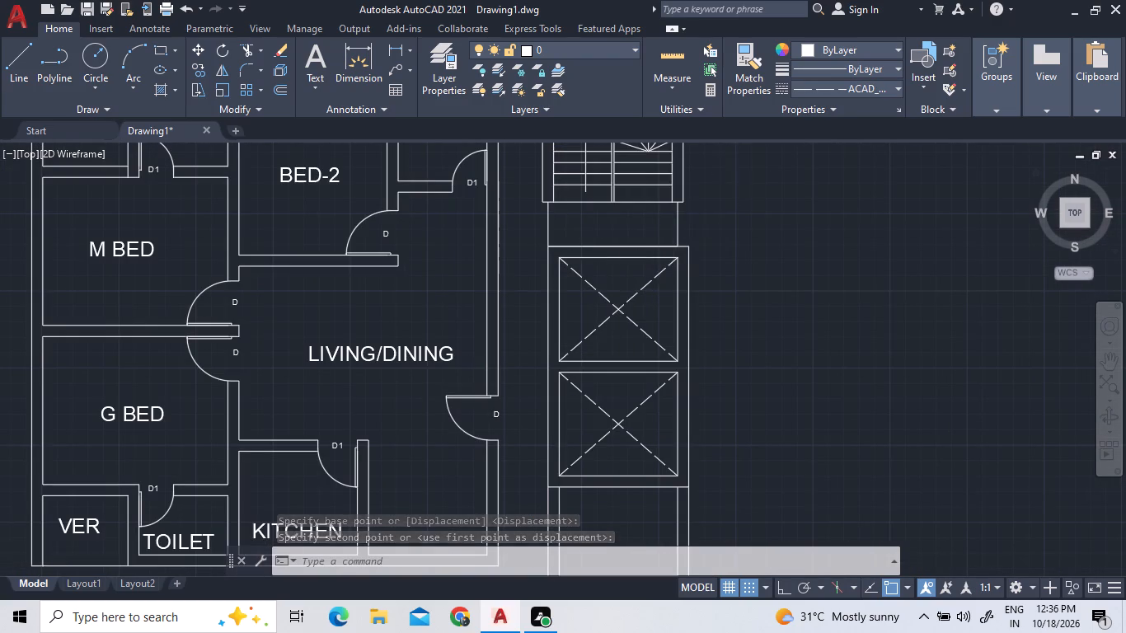
scroll(741, 172, up, 1)
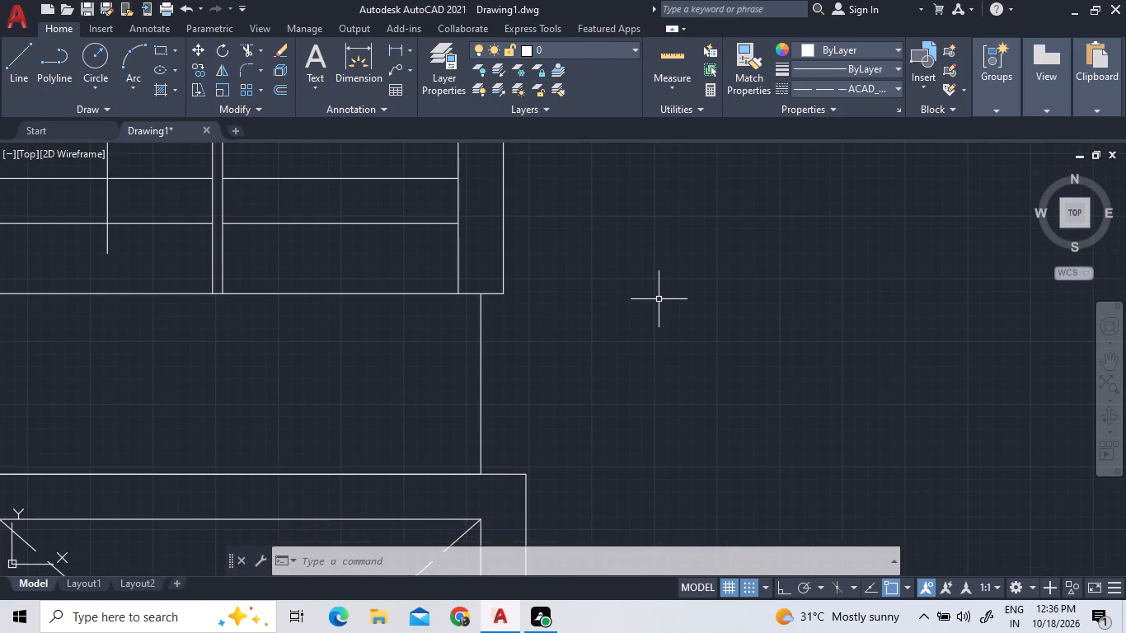
scroll(659, 300, down, 2)
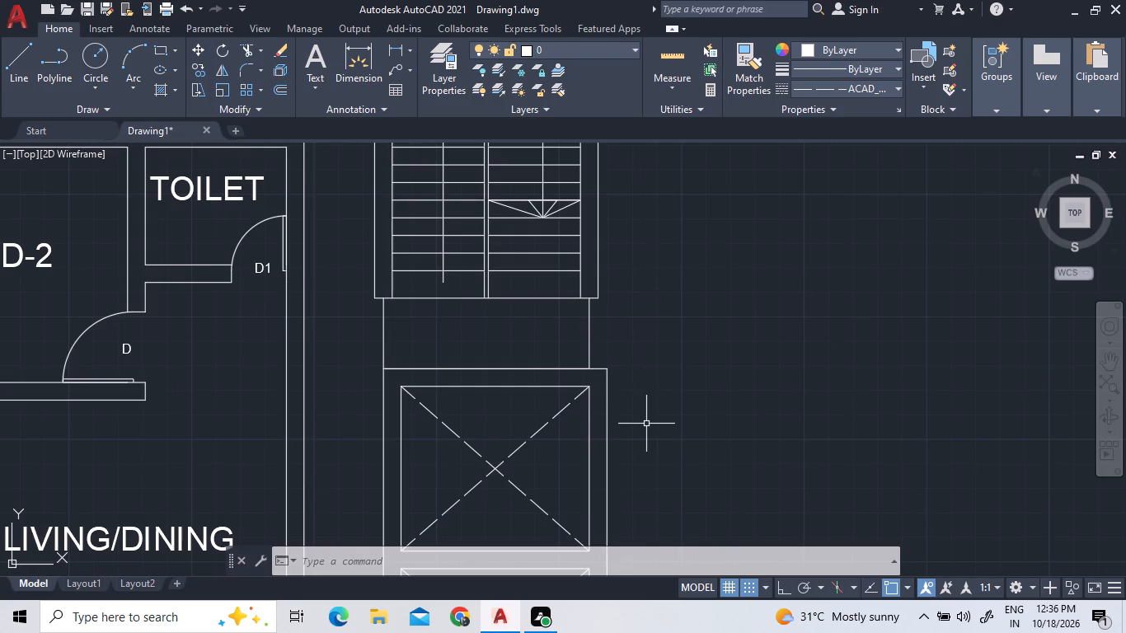
scroll(646, 415, down, 6)
scroll(646, 429, up, 5)
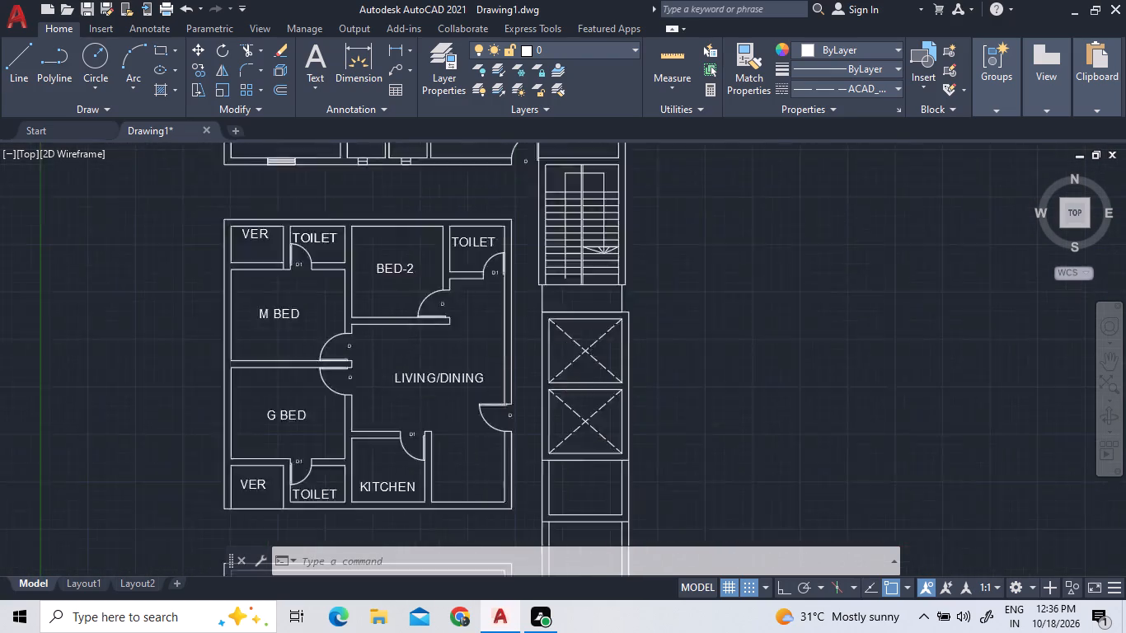
scroll(613, 235, up, 2)
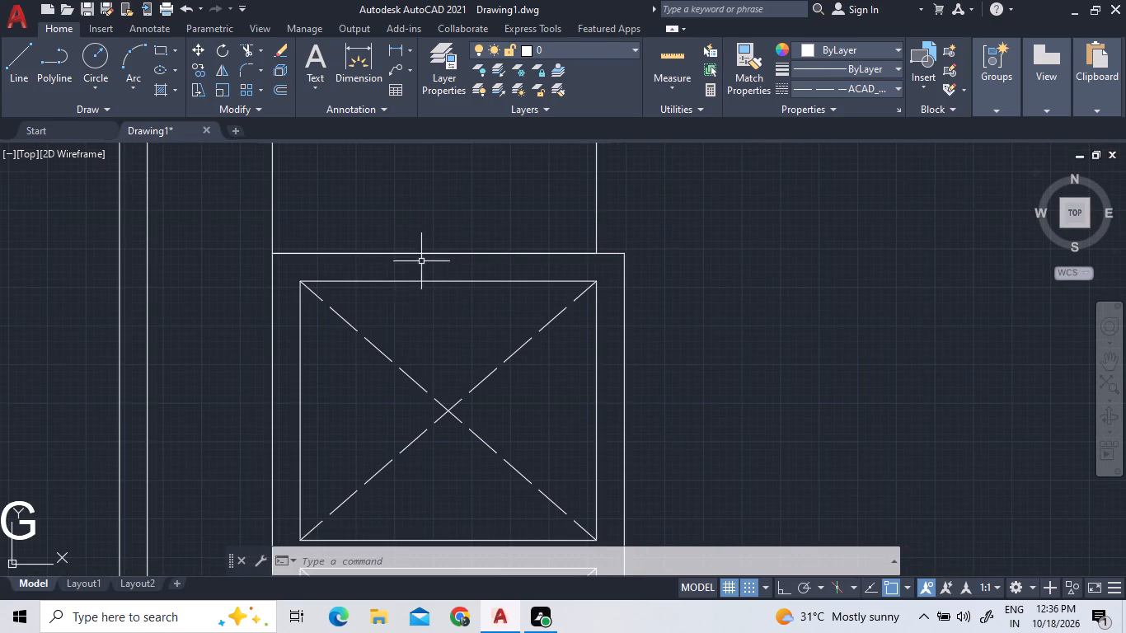
scroll(657, 328, down, 3)
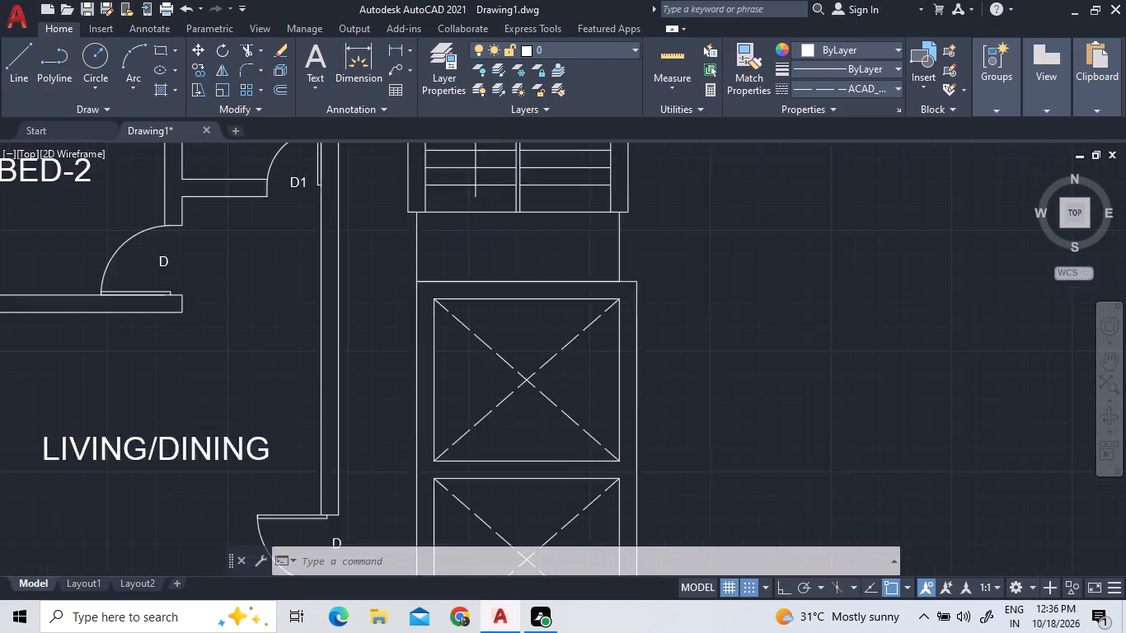
scroll(657, 328, down, 1)
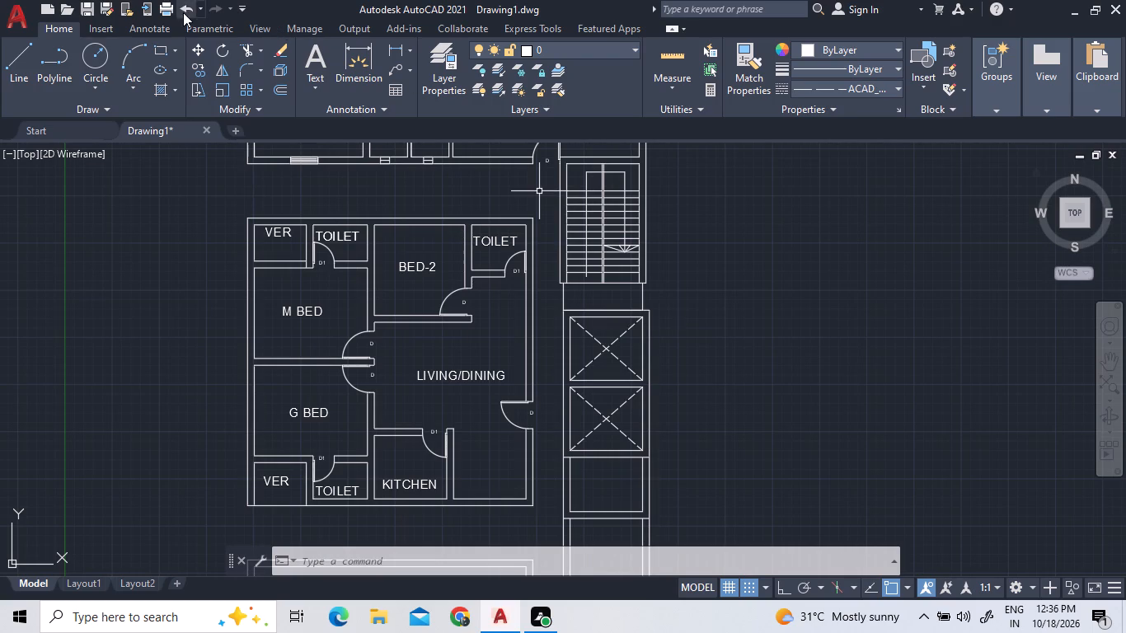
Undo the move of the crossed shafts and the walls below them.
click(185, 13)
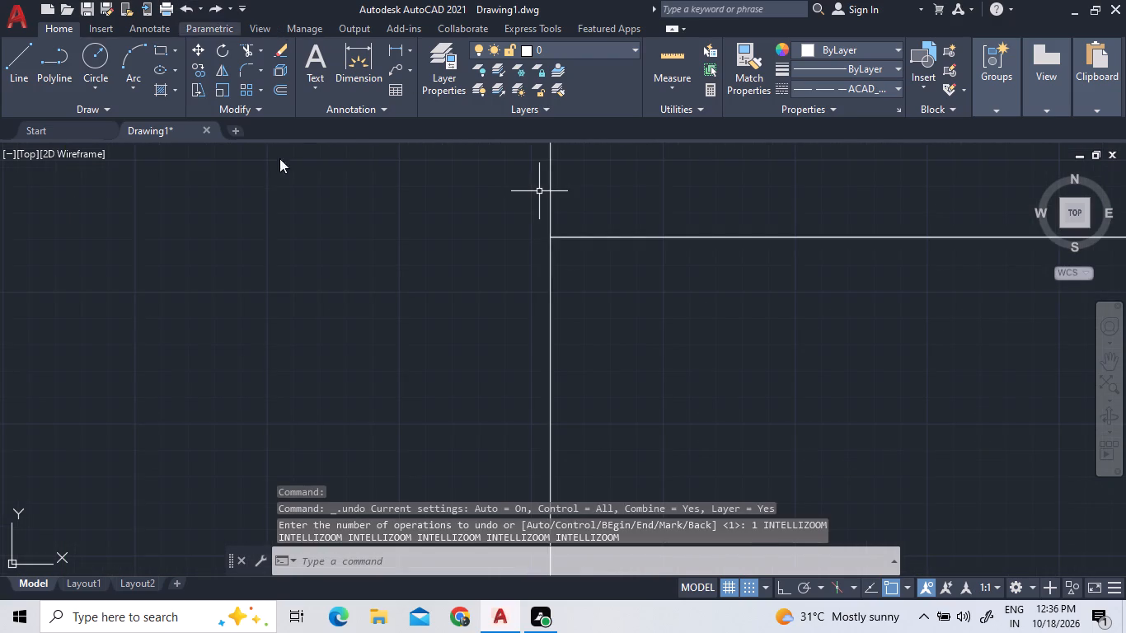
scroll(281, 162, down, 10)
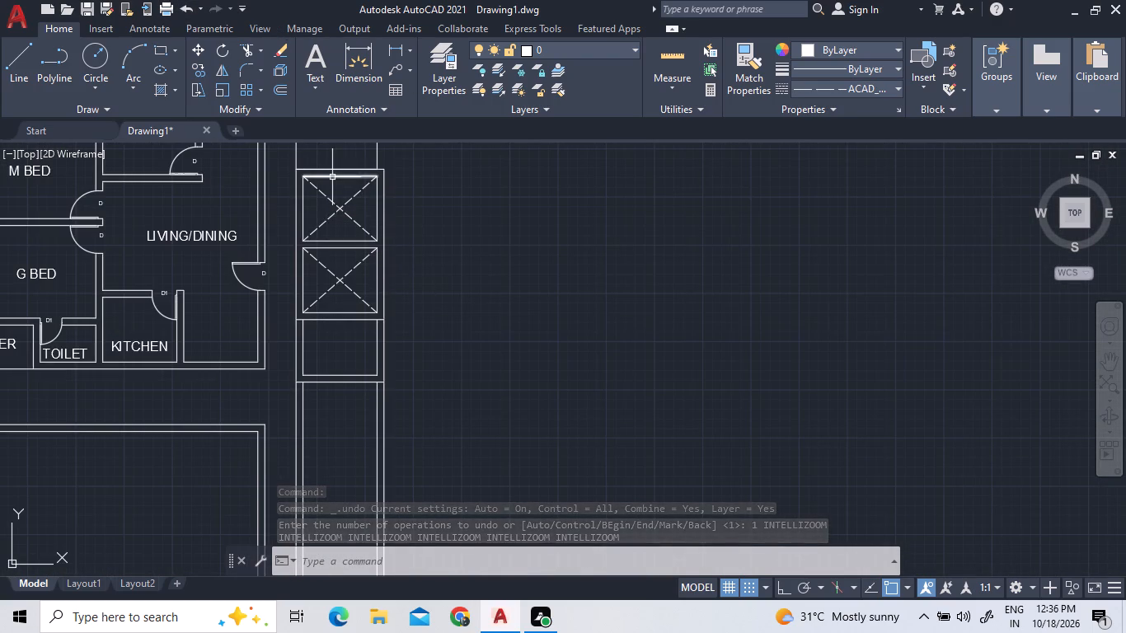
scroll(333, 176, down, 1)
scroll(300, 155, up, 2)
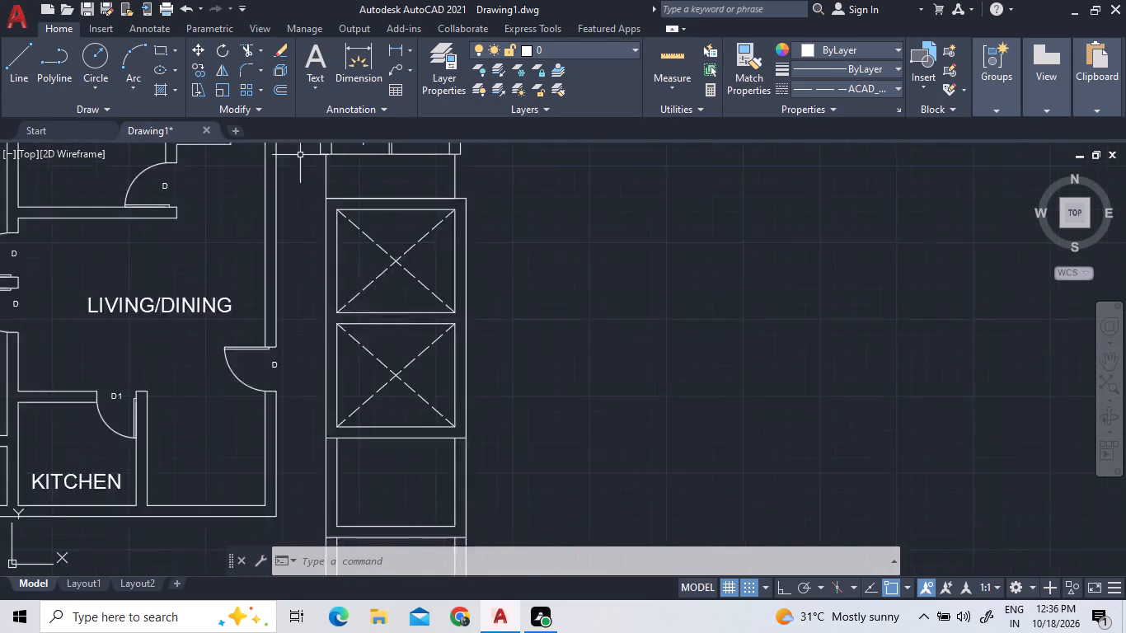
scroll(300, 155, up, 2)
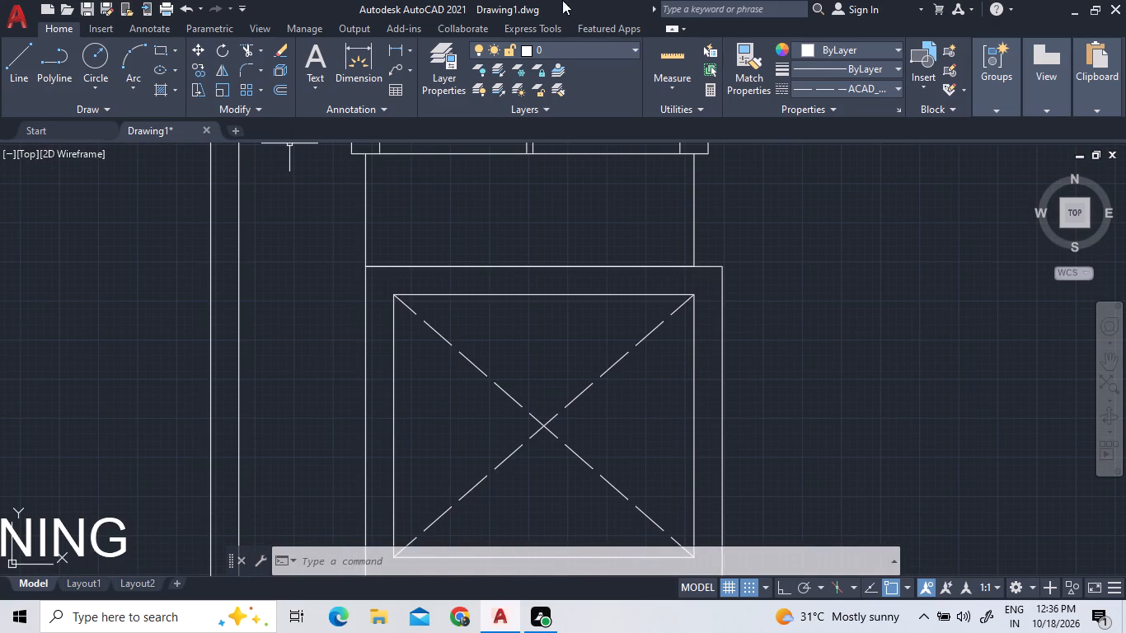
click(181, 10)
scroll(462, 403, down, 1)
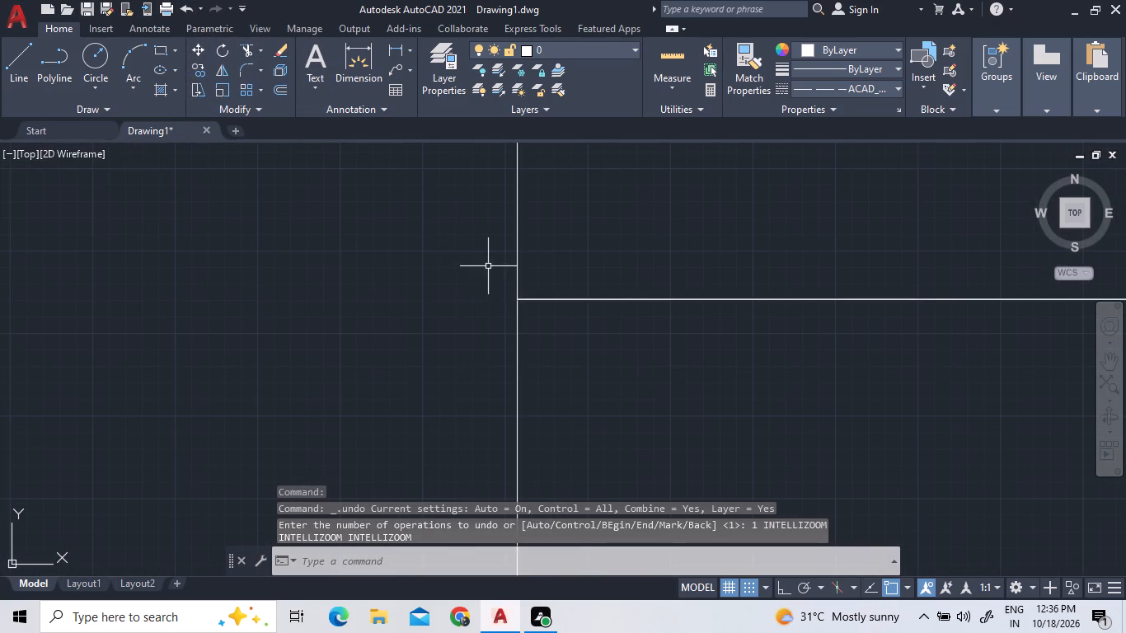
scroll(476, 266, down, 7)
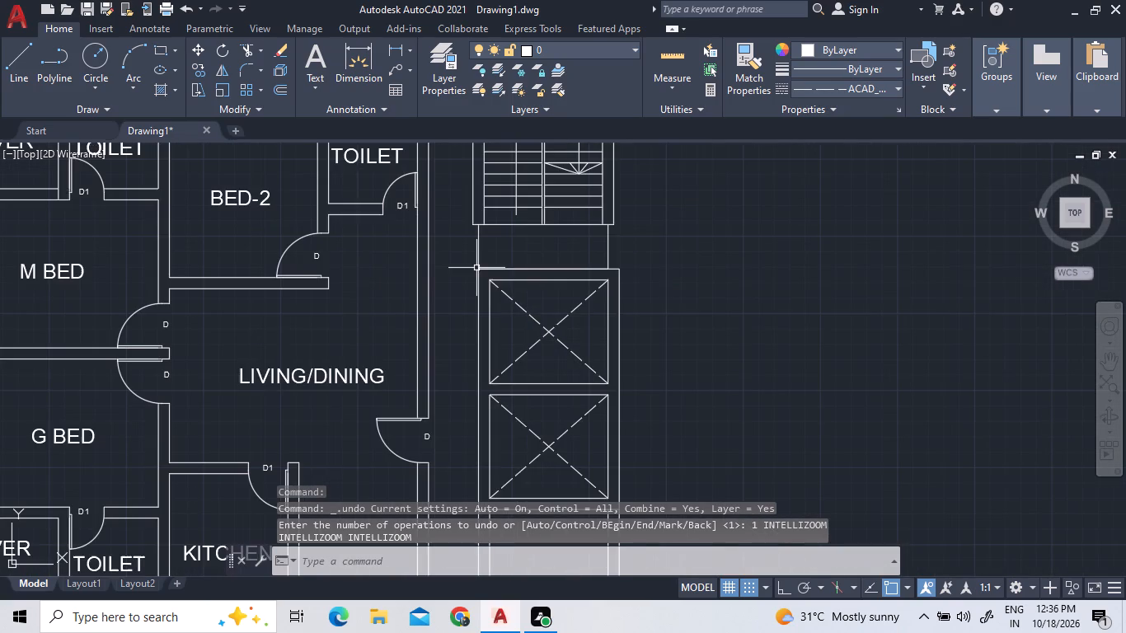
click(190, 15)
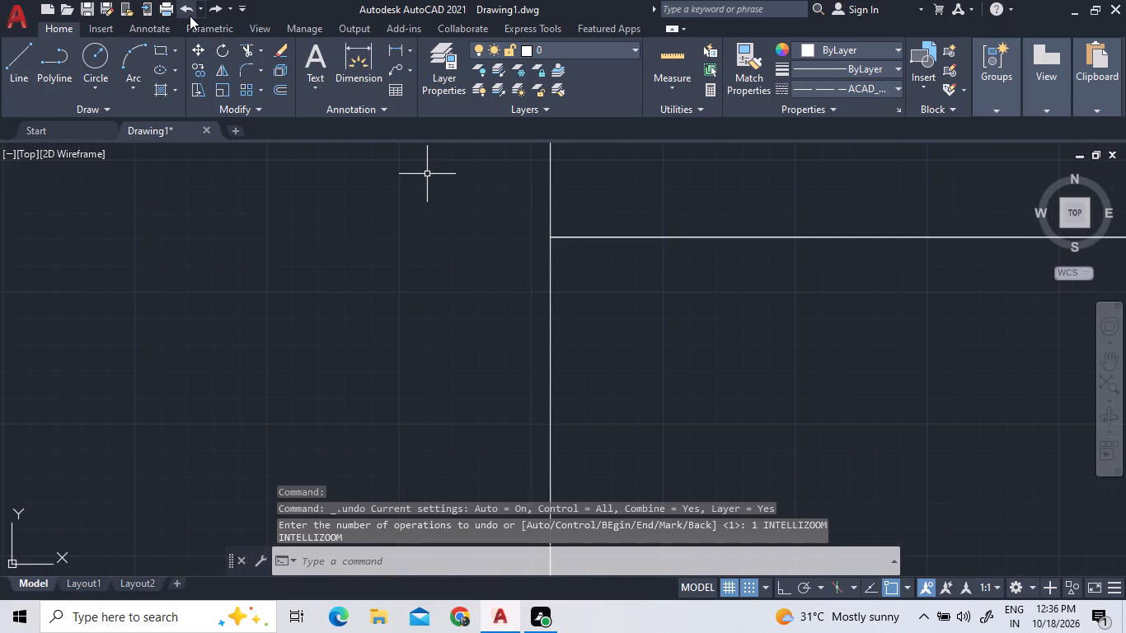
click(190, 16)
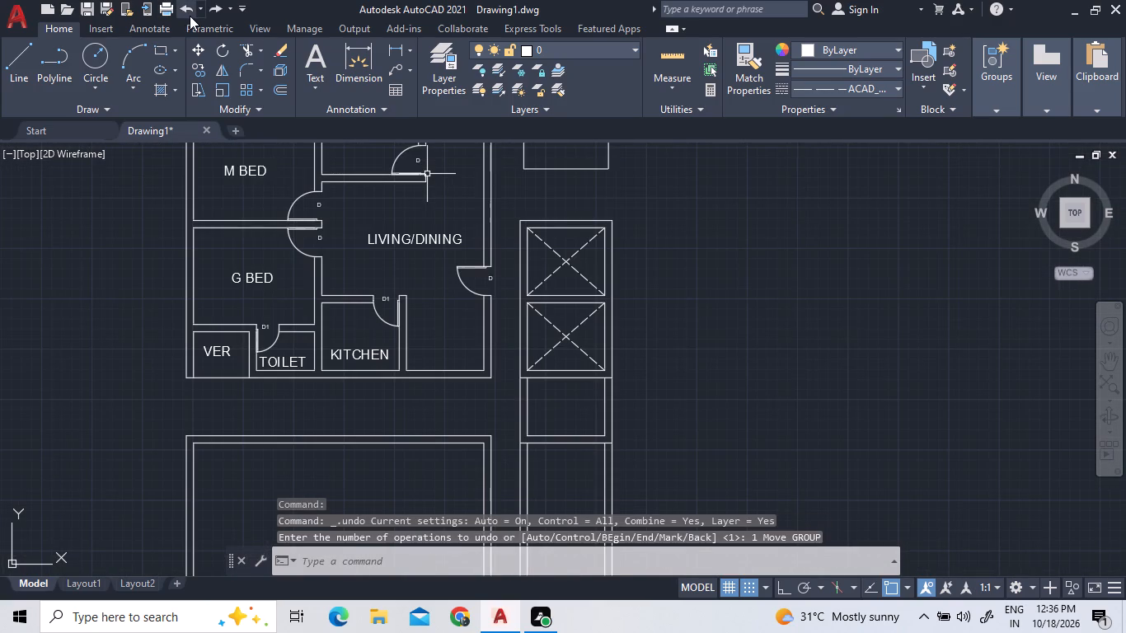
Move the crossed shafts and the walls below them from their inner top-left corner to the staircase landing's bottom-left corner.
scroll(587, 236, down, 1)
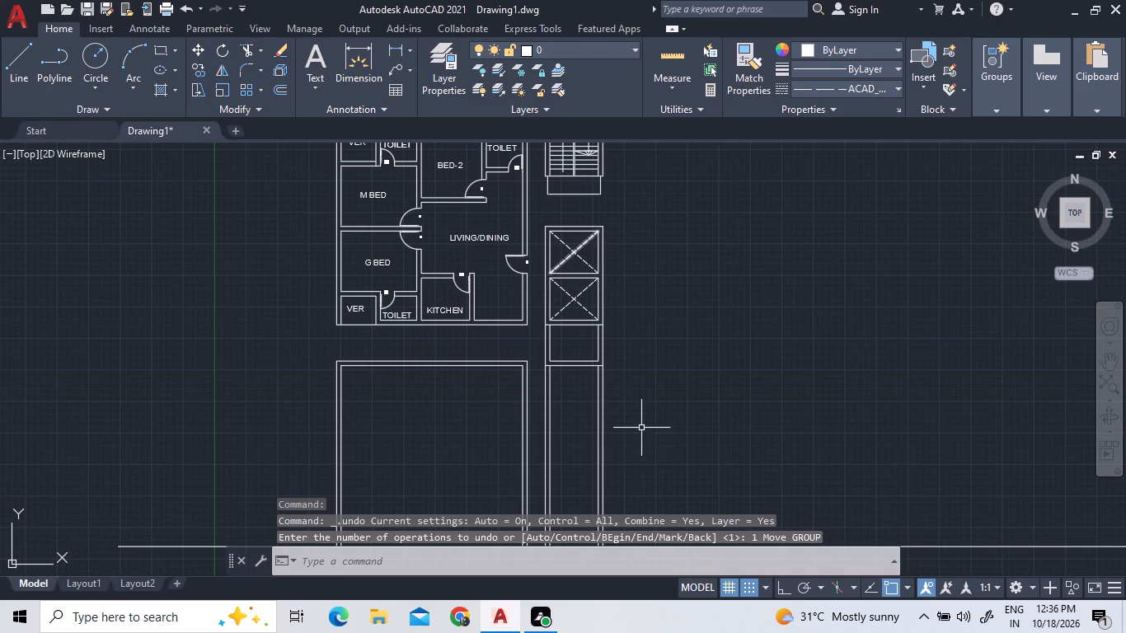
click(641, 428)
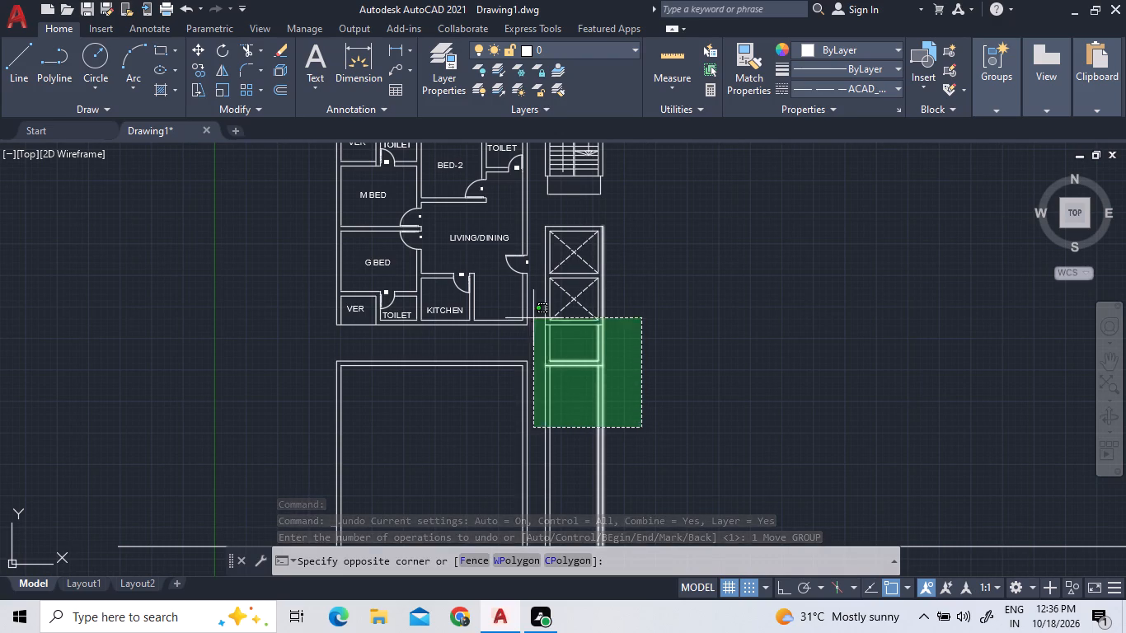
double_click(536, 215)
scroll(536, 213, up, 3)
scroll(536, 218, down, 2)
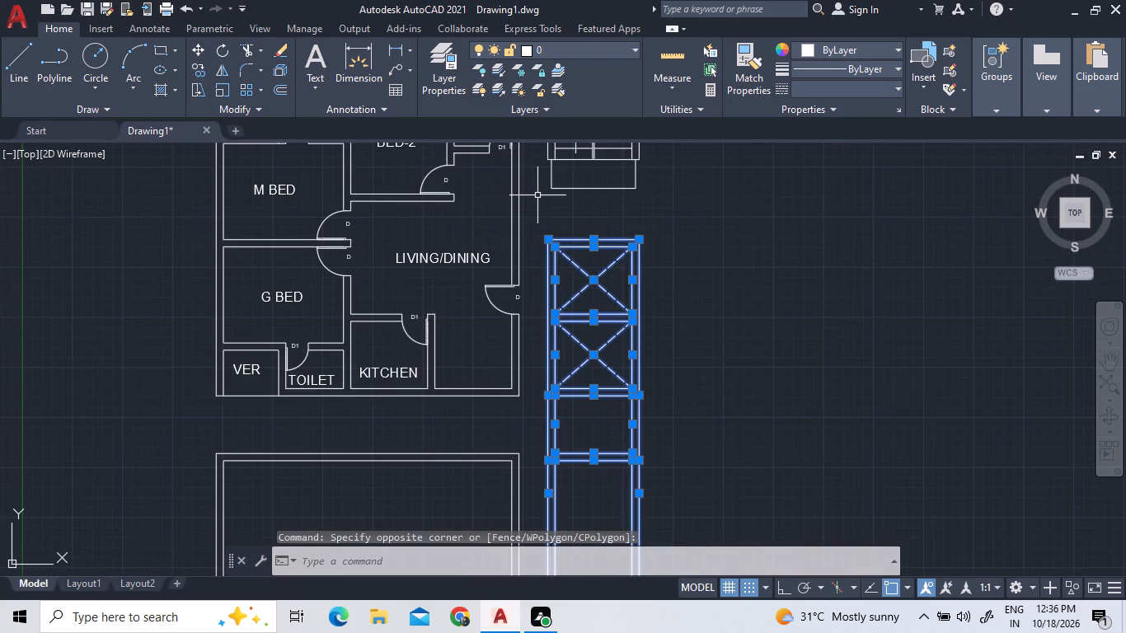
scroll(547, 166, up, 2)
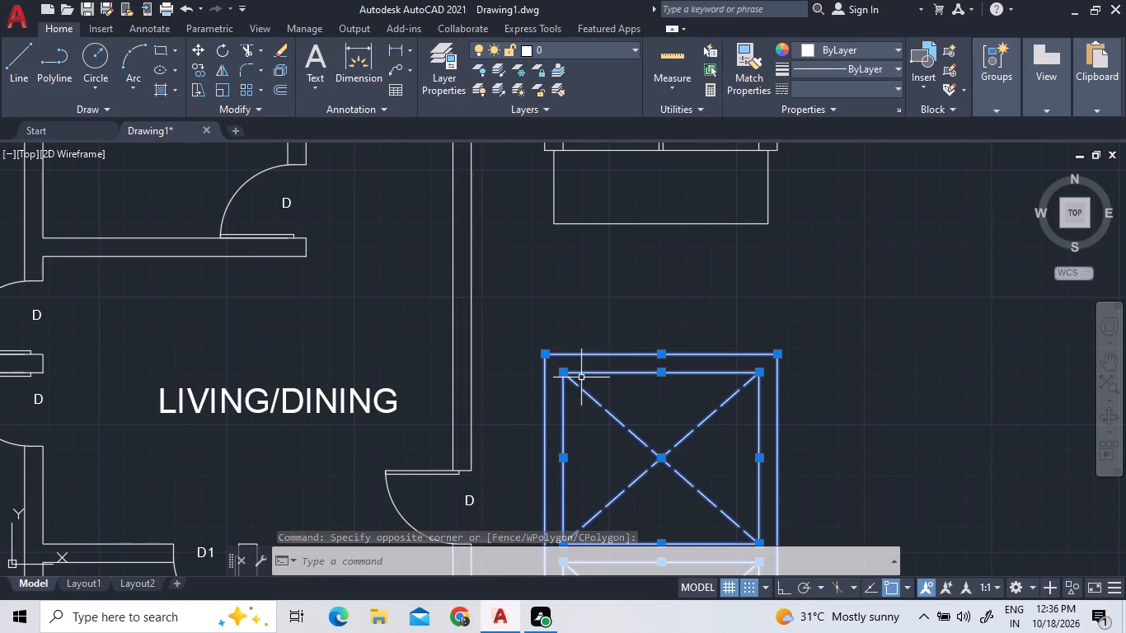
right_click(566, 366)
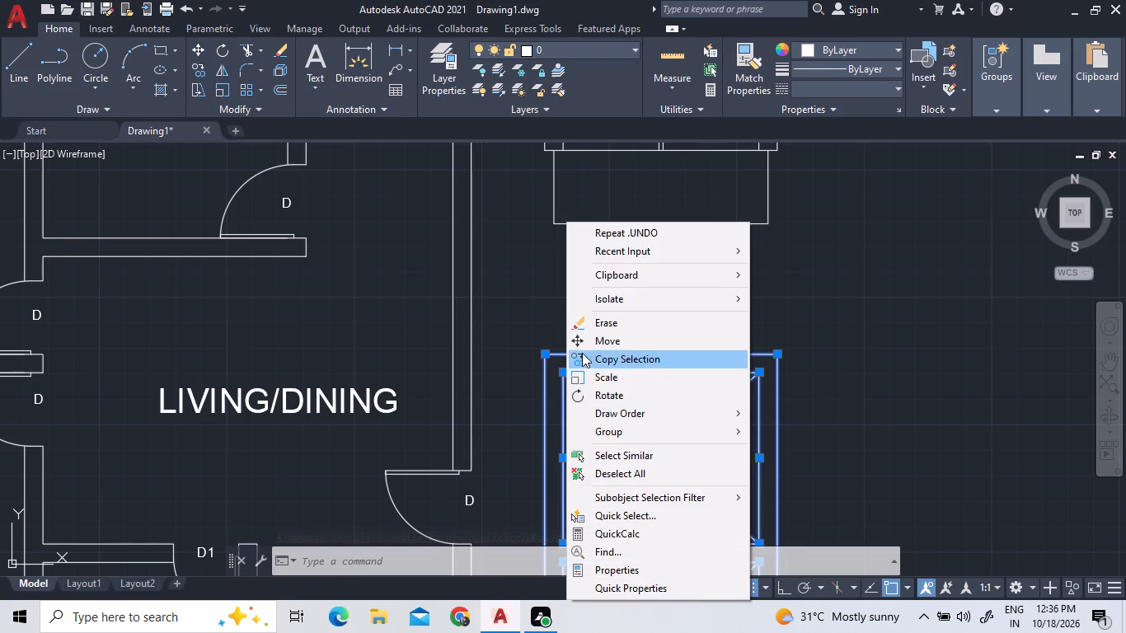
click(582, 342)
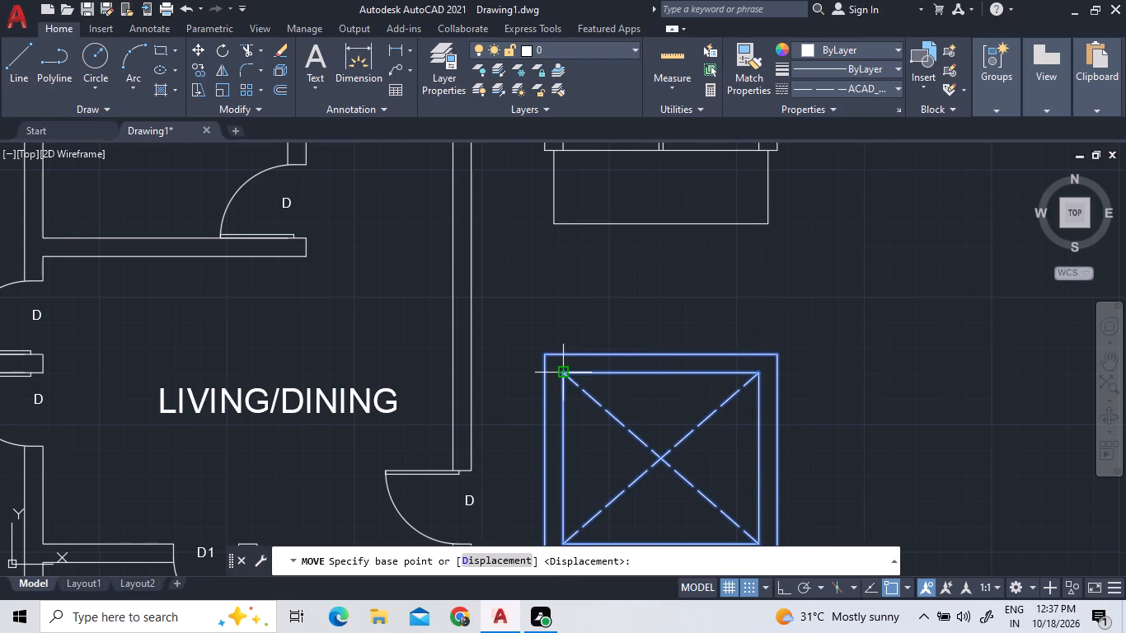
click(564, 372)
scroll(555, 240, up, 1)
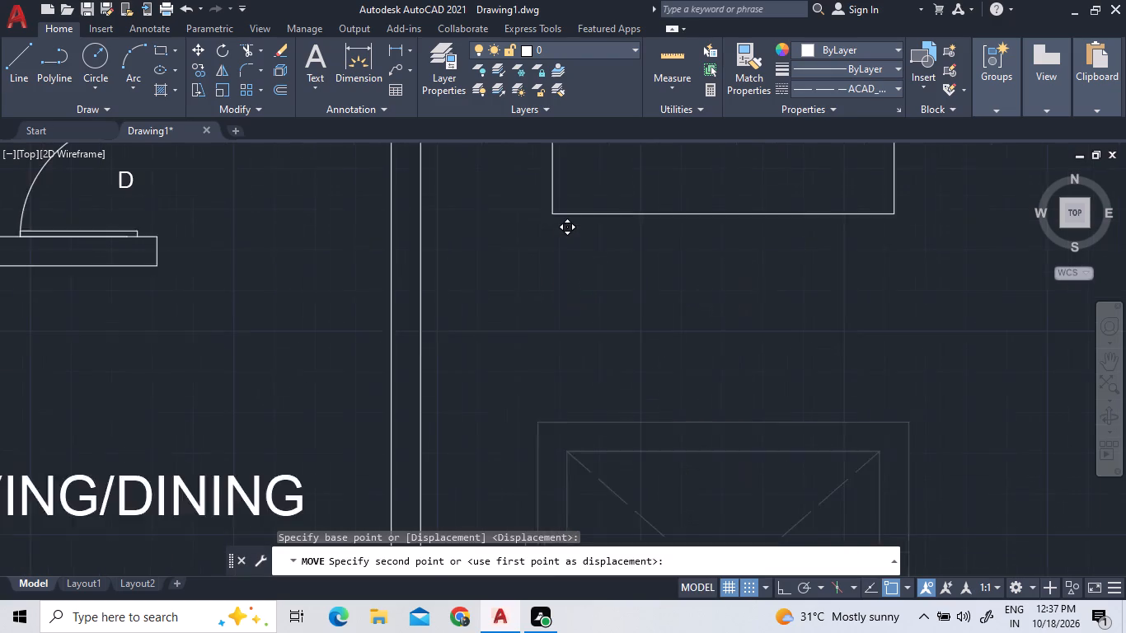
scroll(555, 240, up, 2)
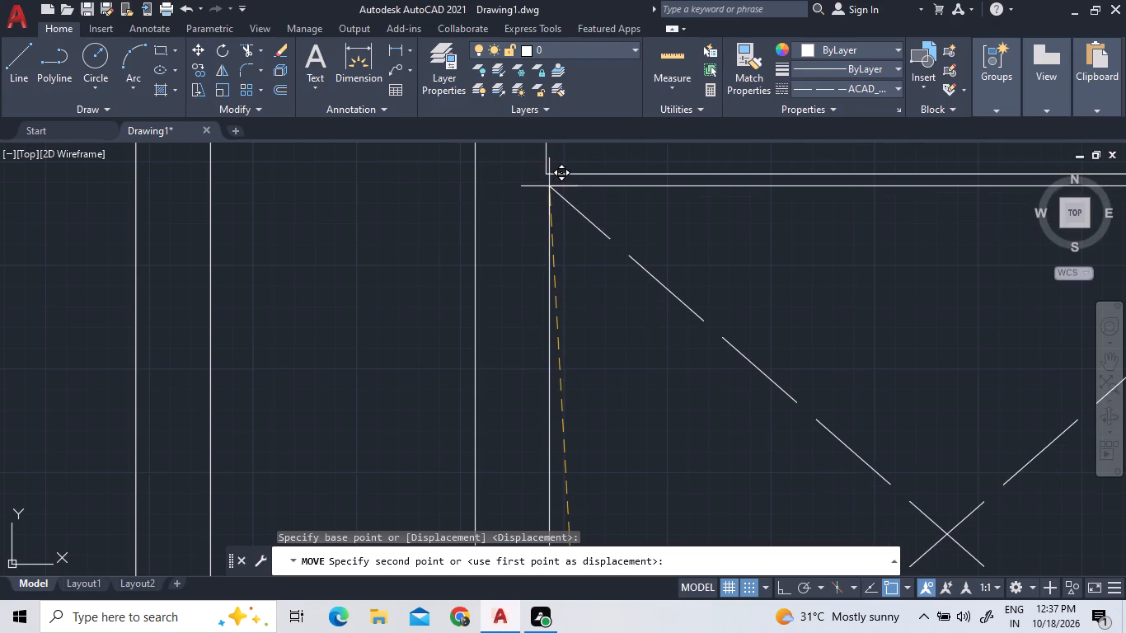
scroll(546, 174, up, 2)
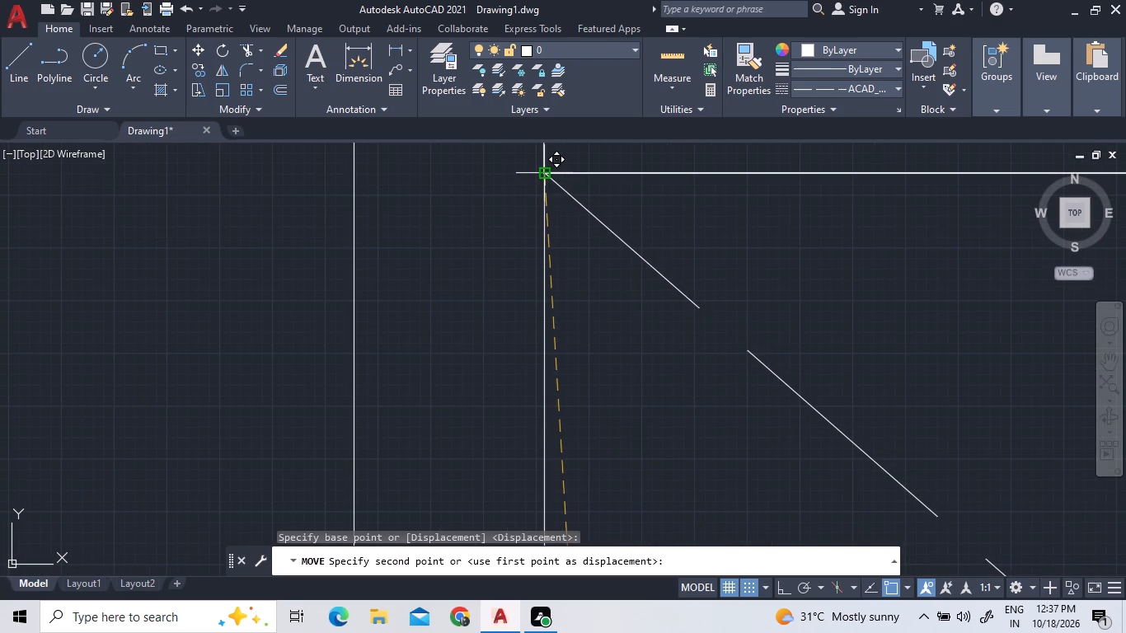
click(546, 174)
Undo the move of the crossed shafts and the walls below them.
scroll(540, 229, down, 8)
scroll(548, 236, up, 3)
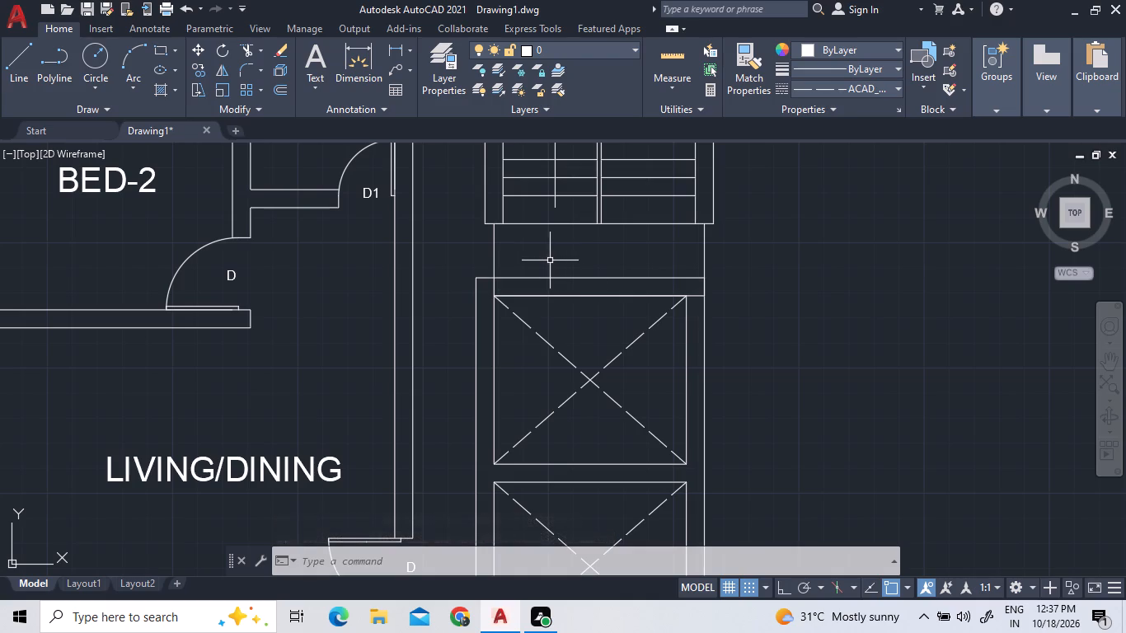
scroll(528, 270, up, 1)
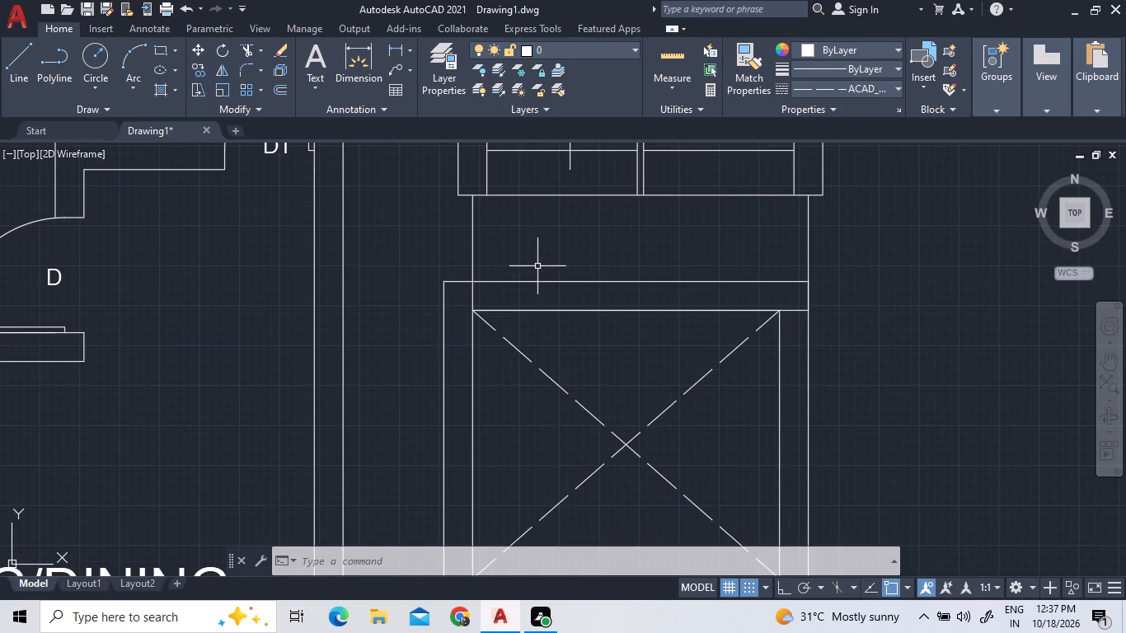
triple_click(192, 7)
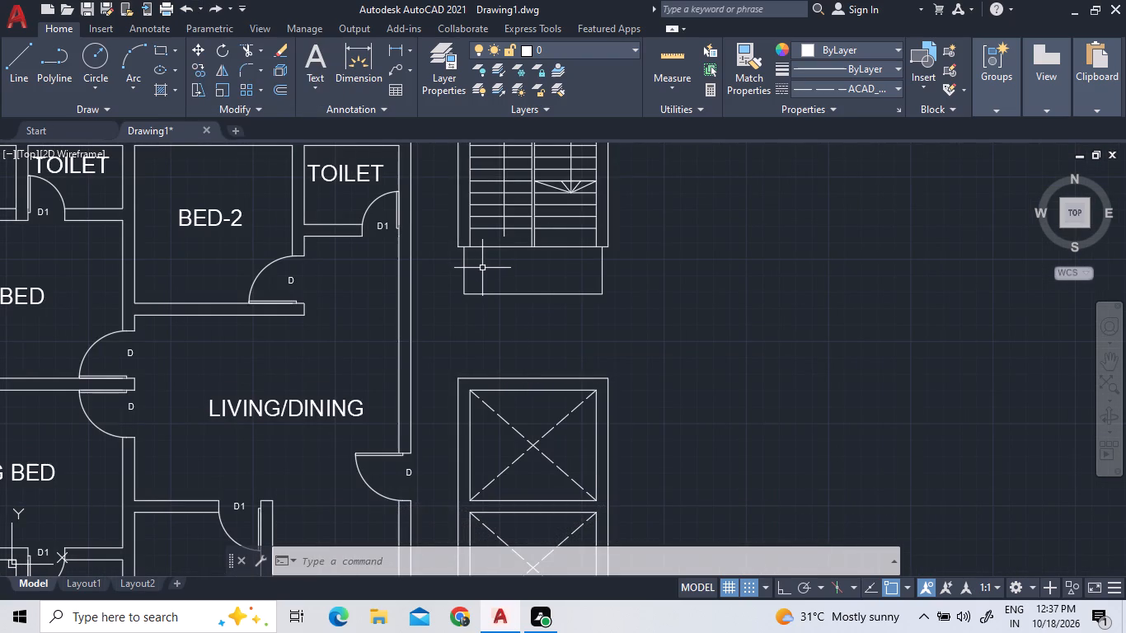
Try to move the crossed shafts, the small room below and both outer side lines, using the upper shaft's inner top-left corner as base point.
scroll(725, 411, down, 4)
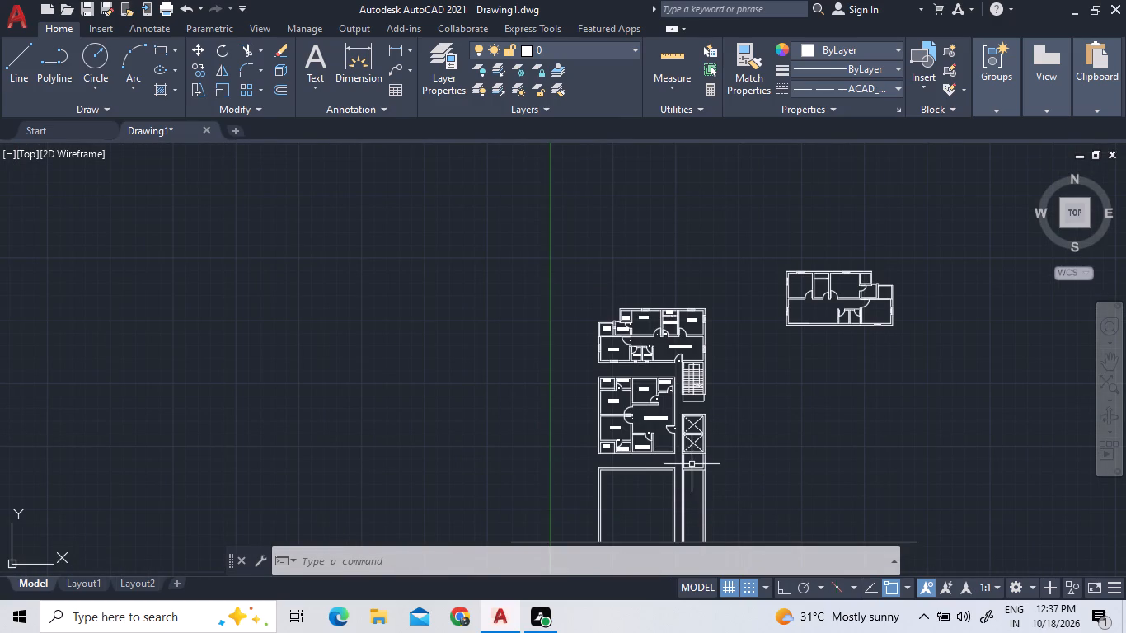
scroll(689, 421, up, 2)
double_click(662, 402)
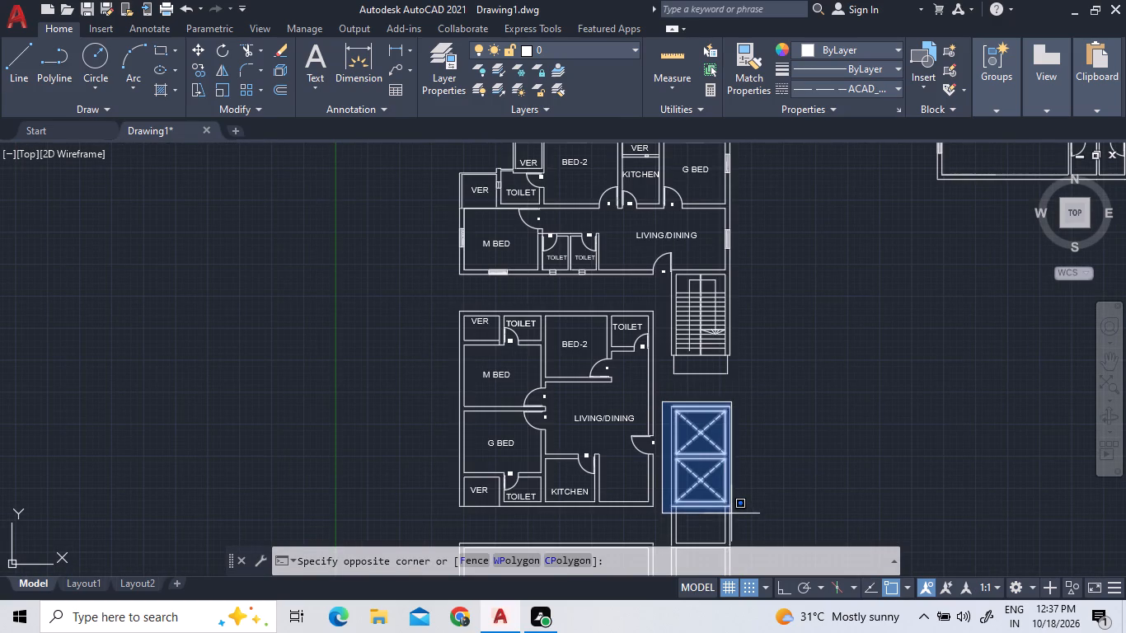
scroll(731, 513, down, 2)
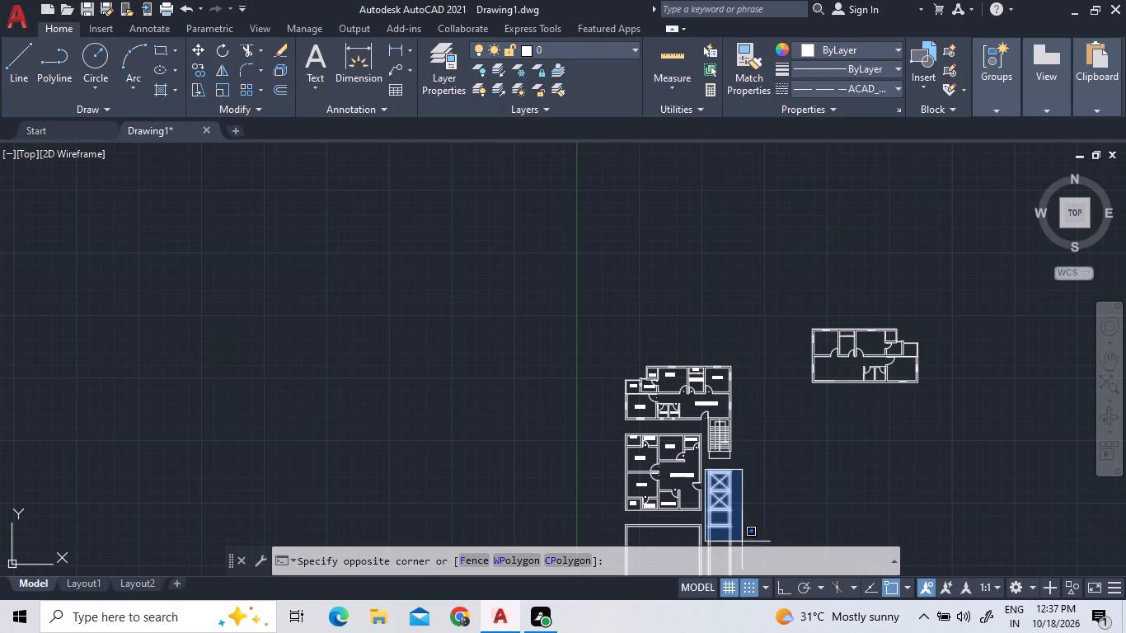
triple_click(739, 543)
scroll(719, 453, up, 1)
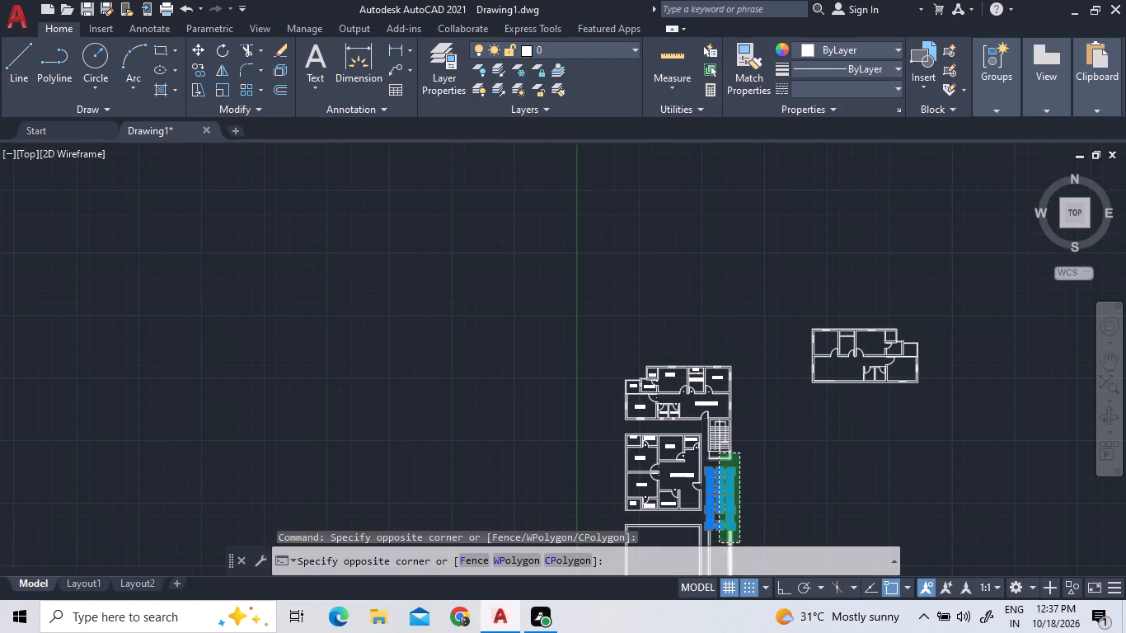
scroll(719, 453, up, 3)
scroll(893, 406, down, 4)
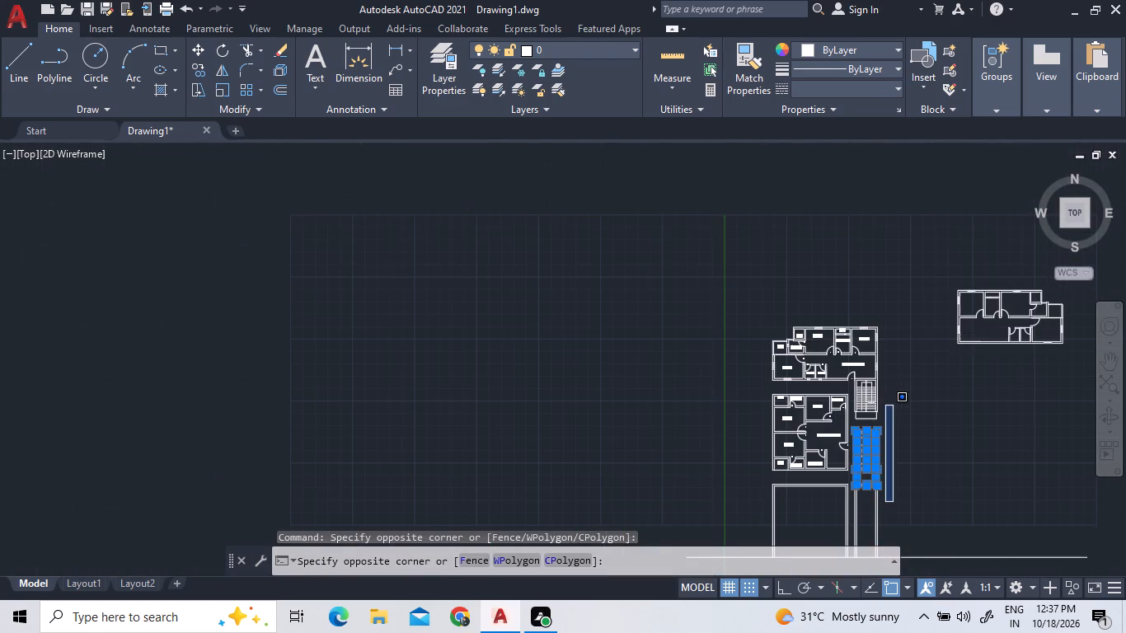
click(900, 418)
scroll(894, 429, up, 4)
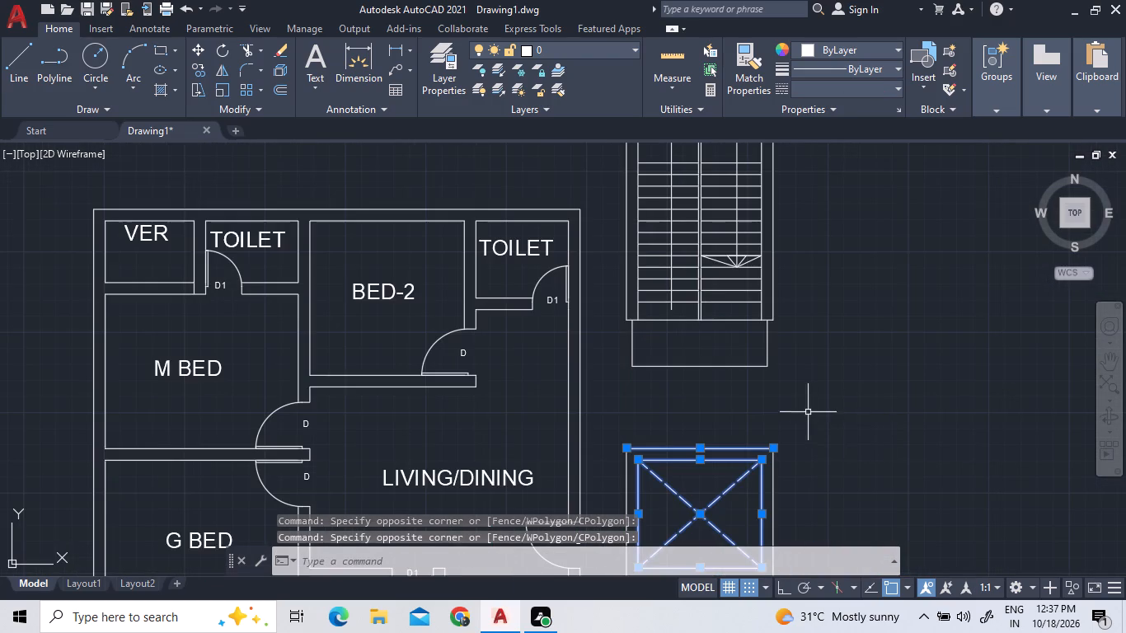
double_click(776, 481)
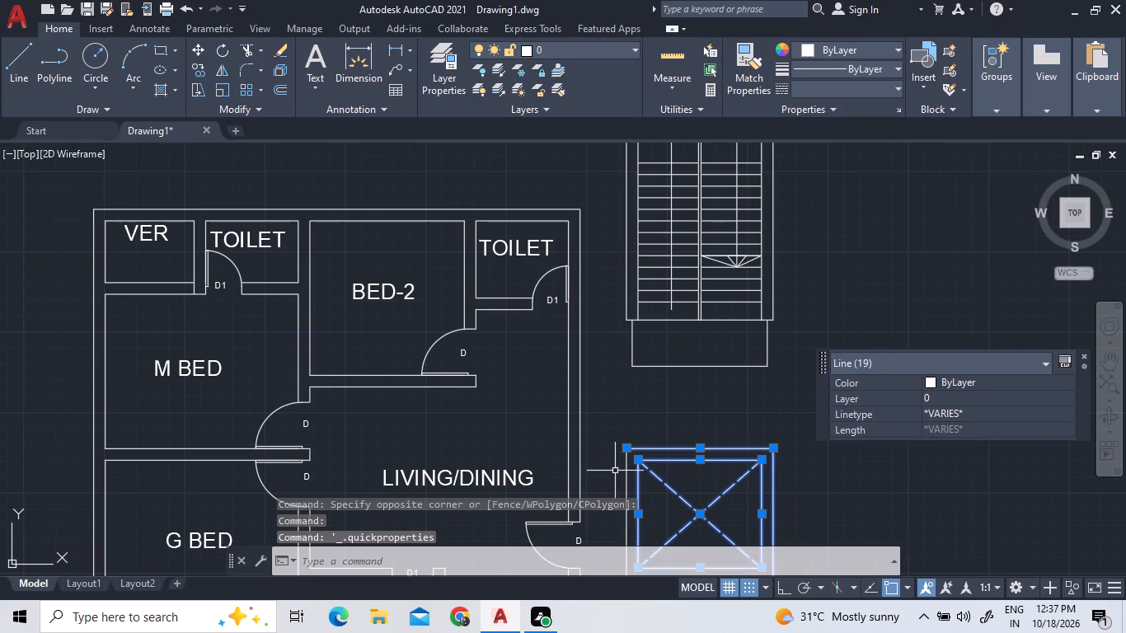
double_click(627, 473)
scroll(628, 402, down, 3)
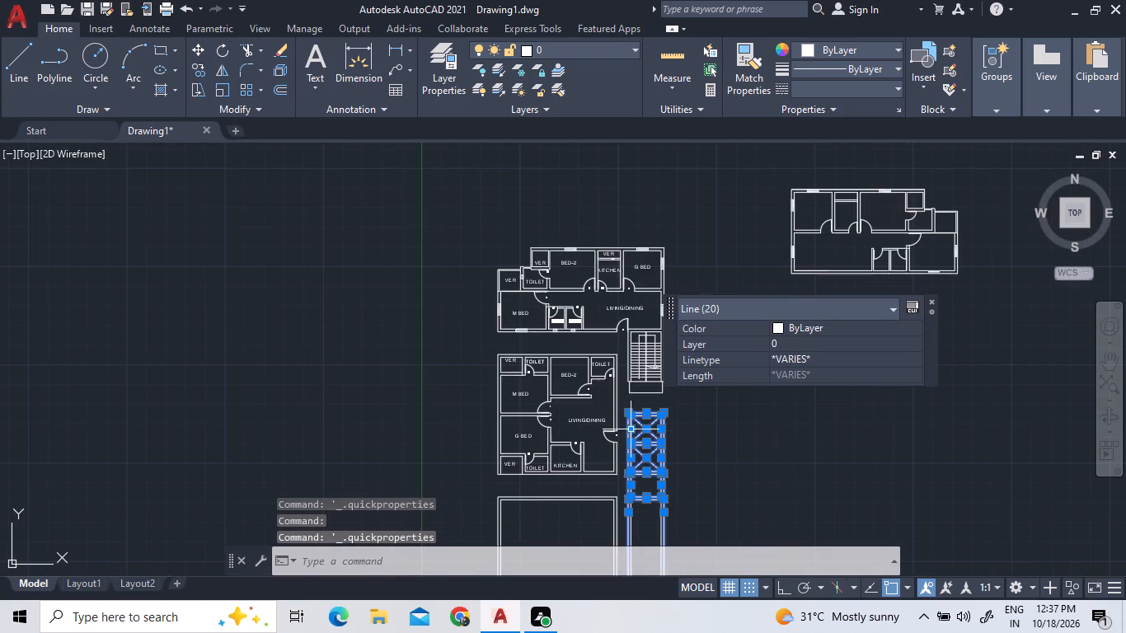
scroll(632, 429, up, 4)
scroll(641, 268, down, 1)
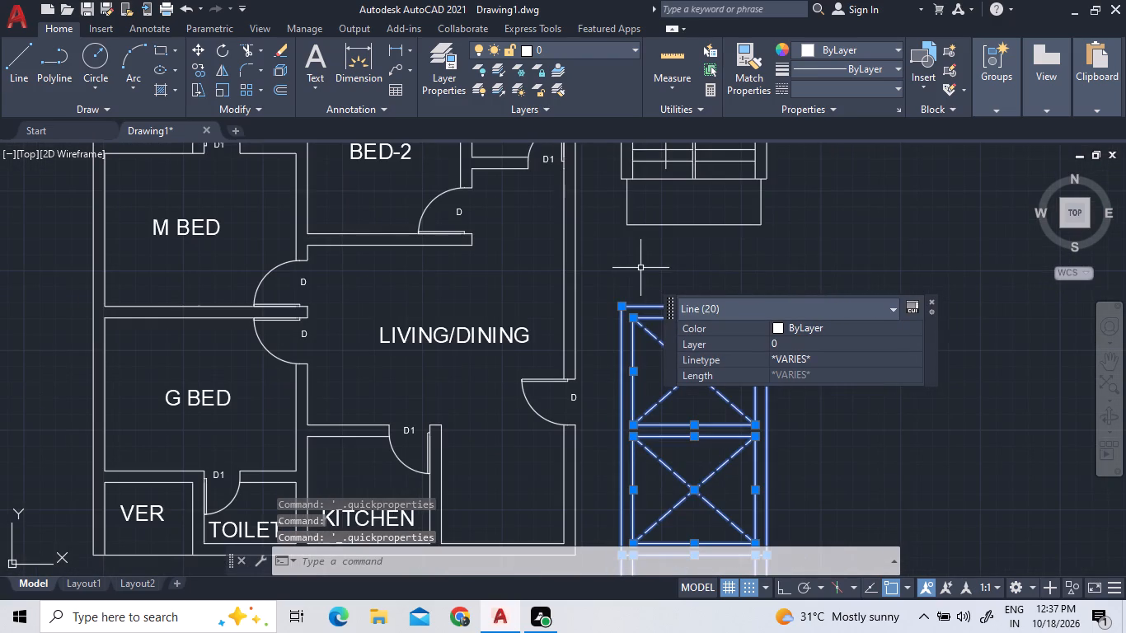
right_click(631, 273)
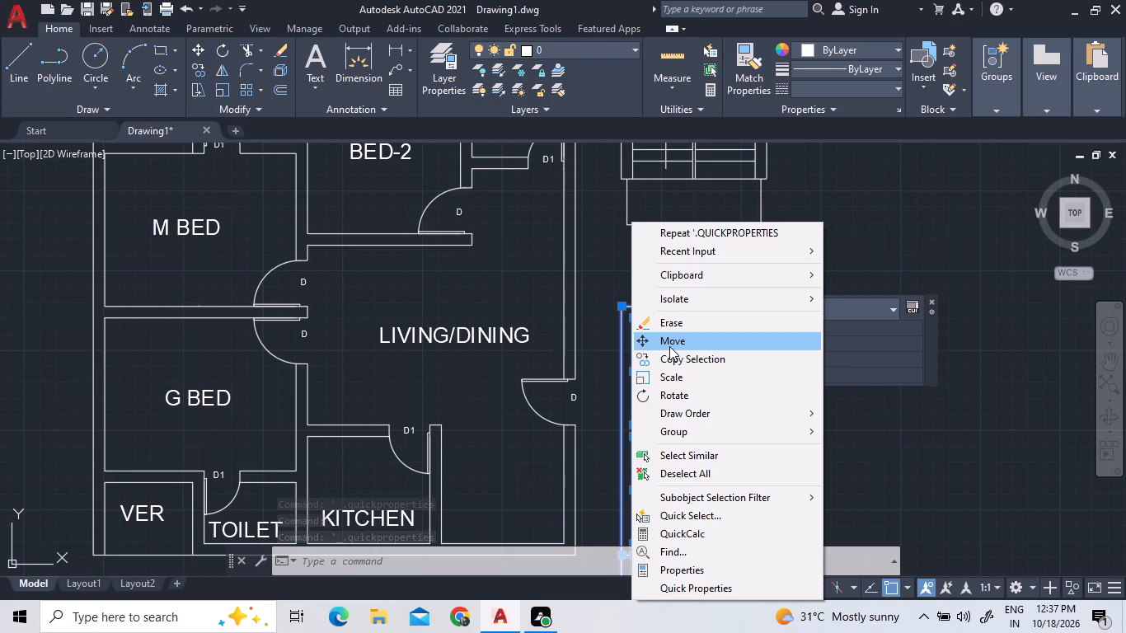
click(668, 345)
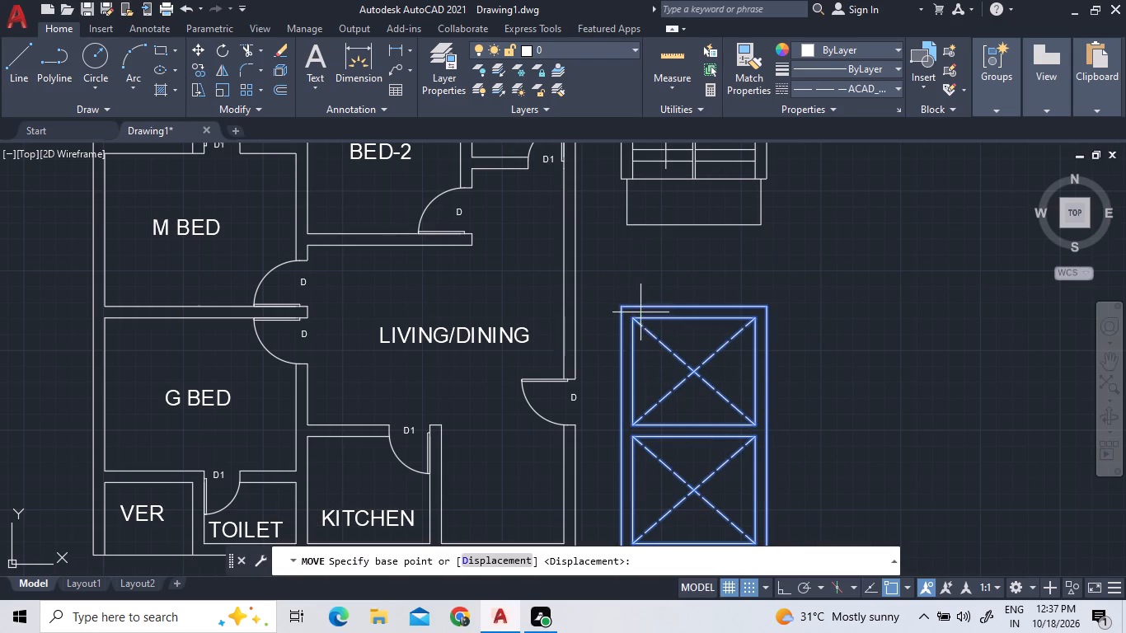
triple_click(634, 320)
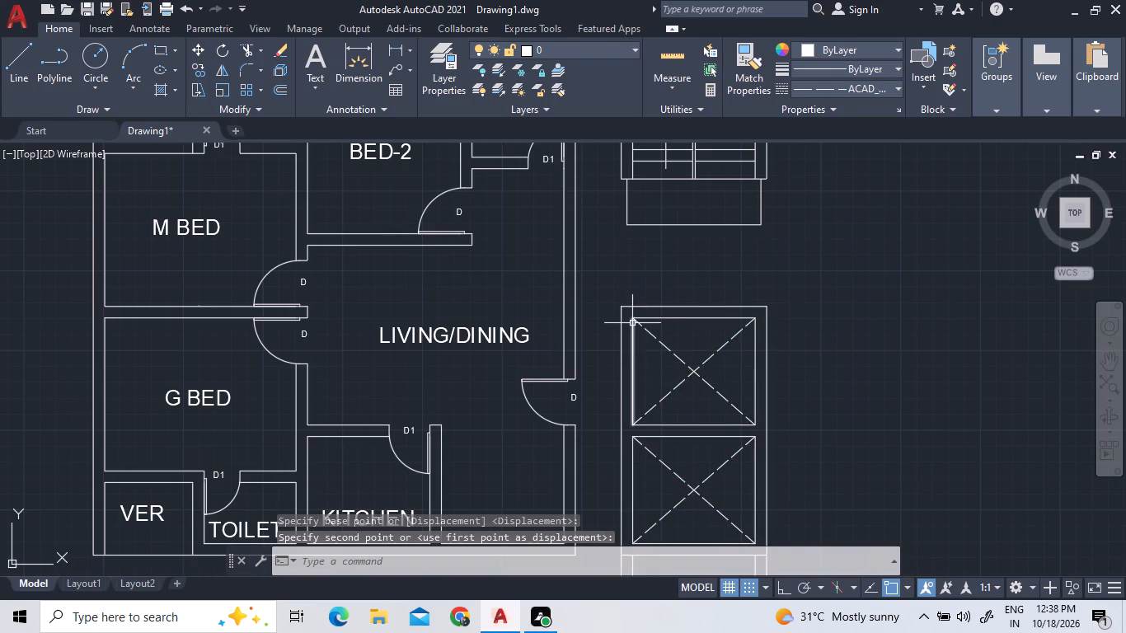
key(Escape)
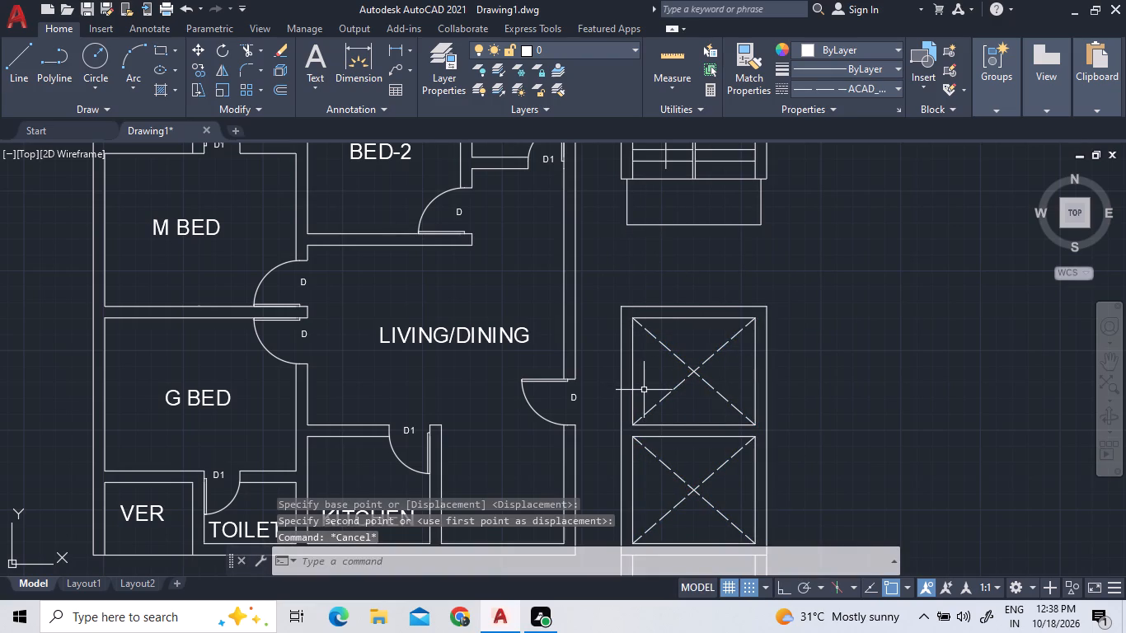
With Ortho on, move the crossed shafts, the room below and both outer side lines straight up from the top edge's midpoint to the landing's bottom edge.
scroll(718, 326, down, 2)
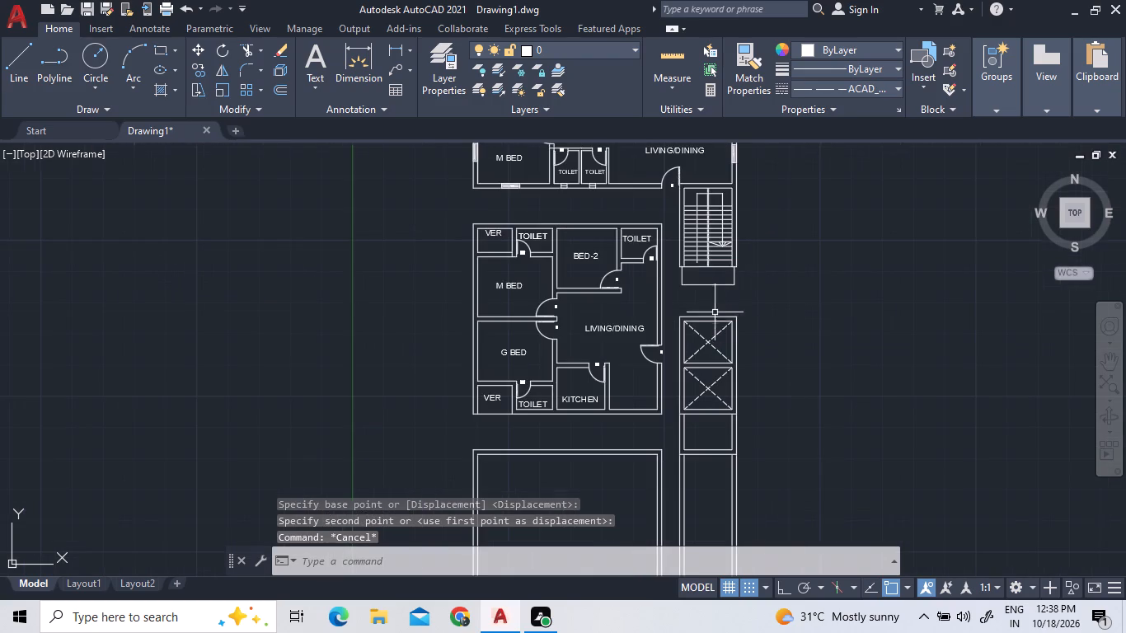
scroll(697, 299, up, 3)
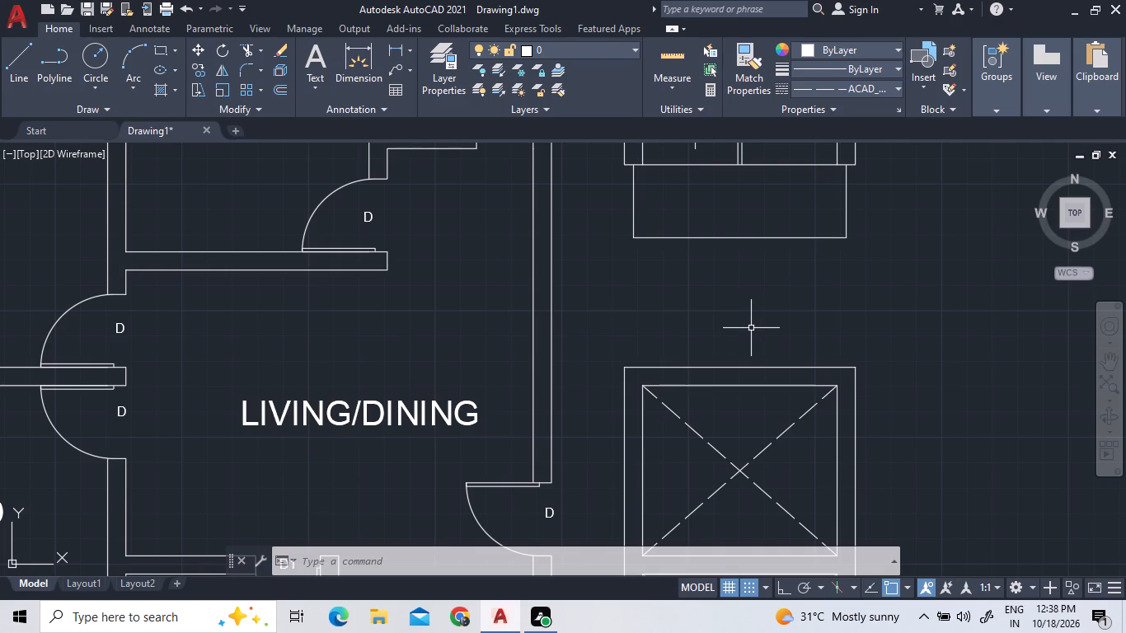
key(F8)
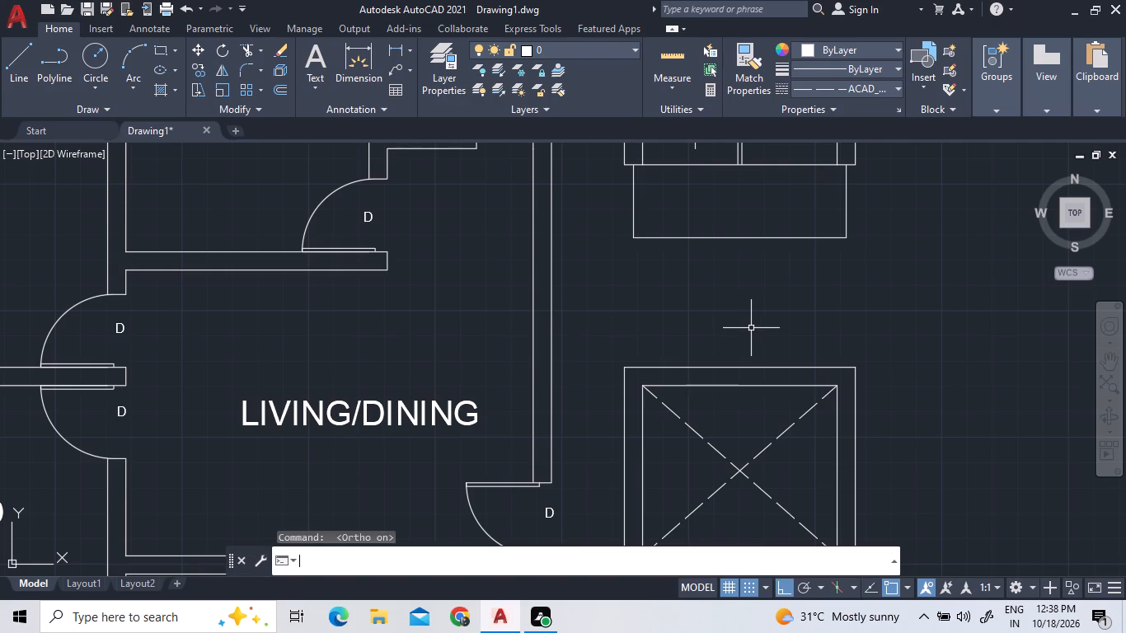
scroll(779, 317, down, 1)
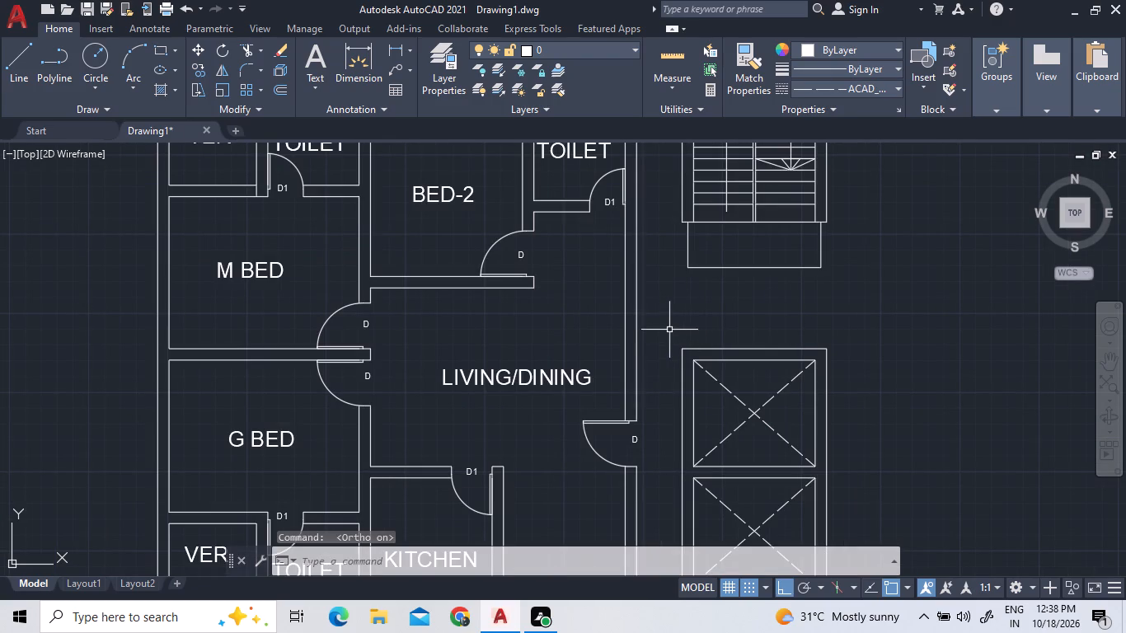
click(669, 330)
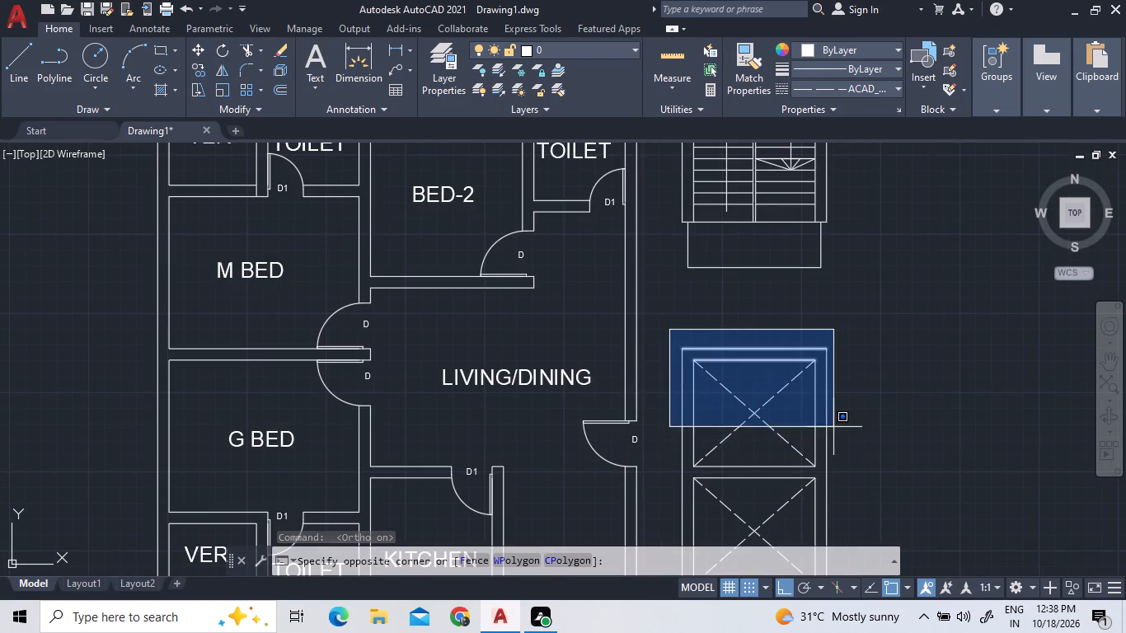
scroll(830, 430, down, 4)
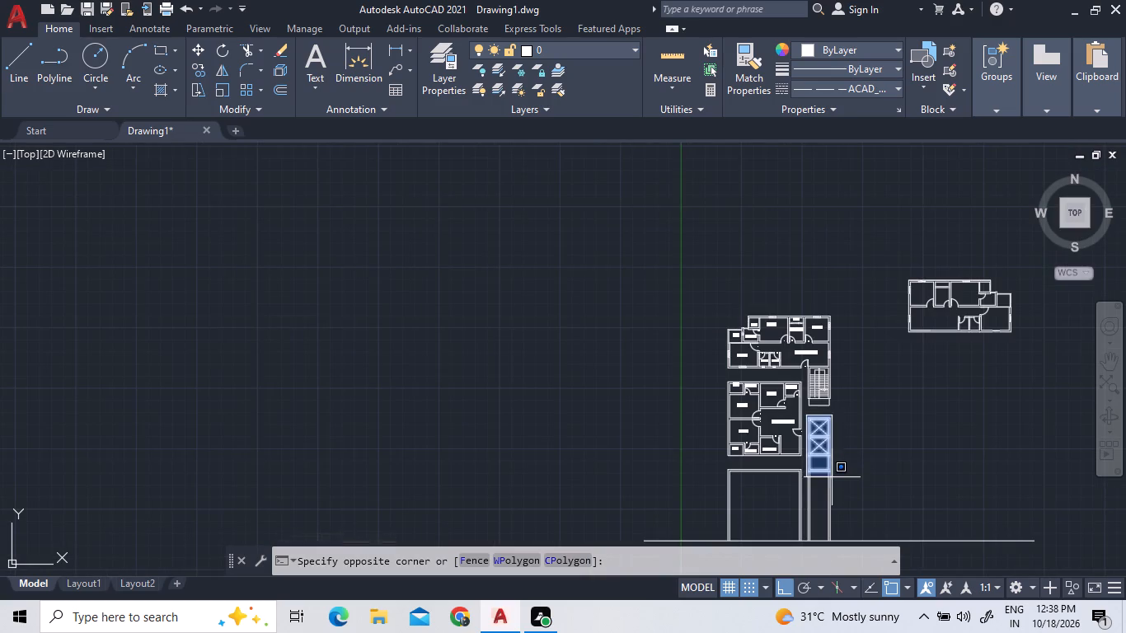
click(833, 486)
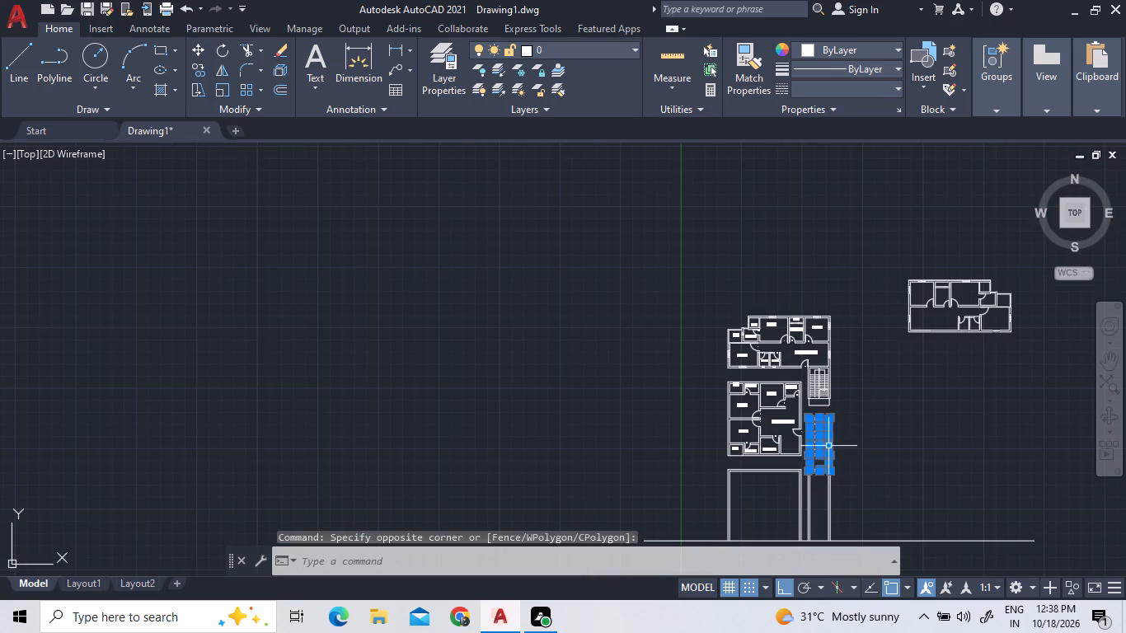
scroll(822, 426, up, 5)
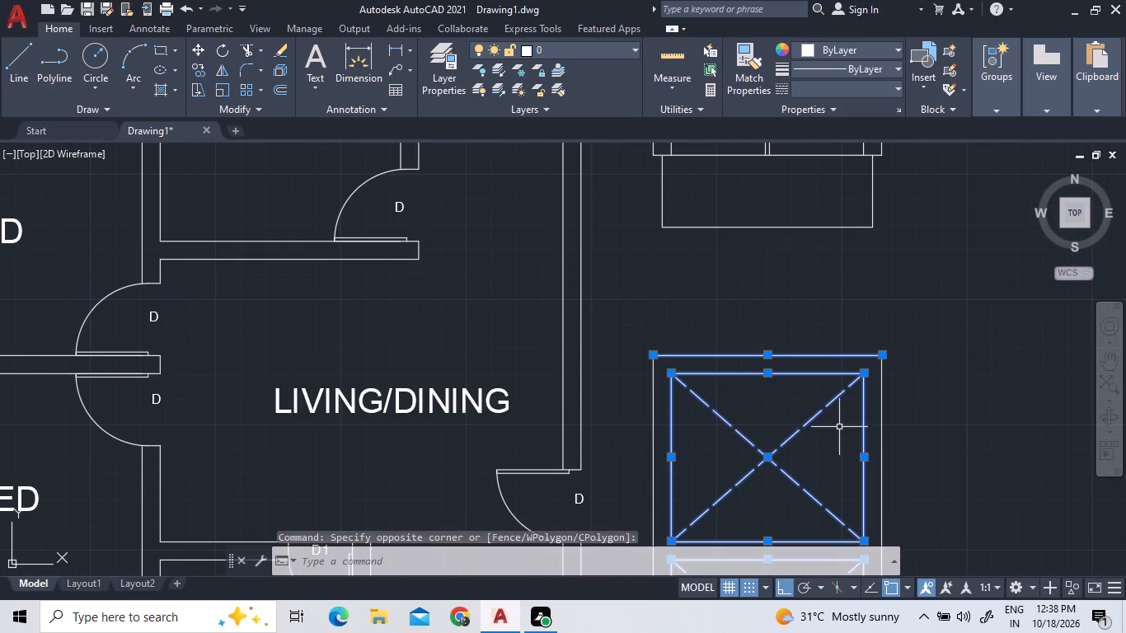
click(880, 430)
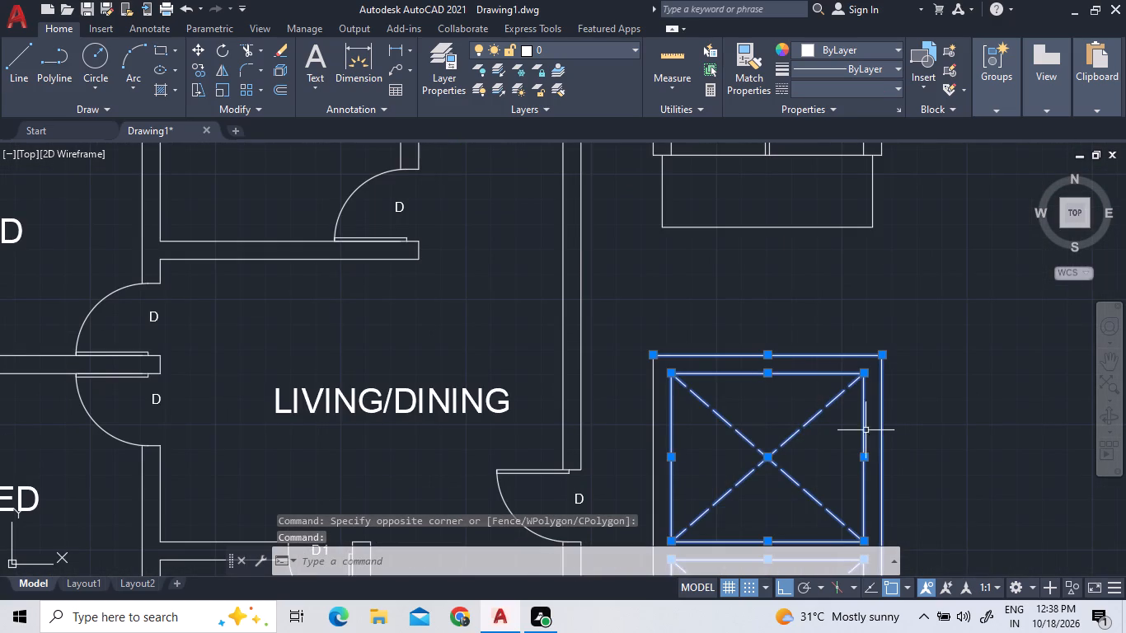
double_click(652, 397)
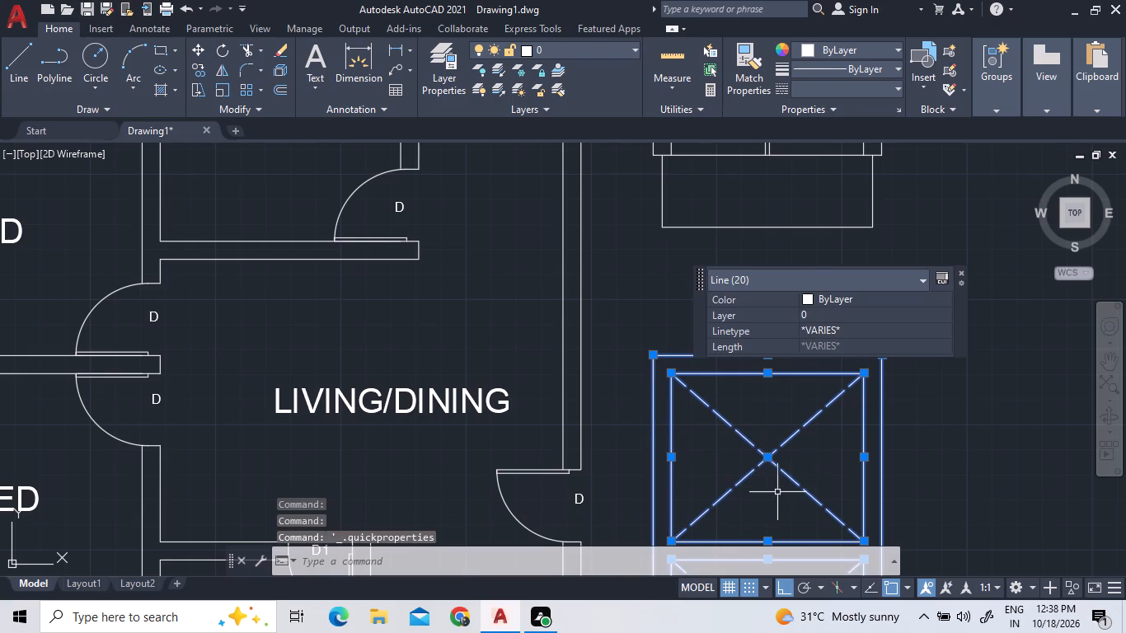
right_click(767, 454)
right_click(767, 454)
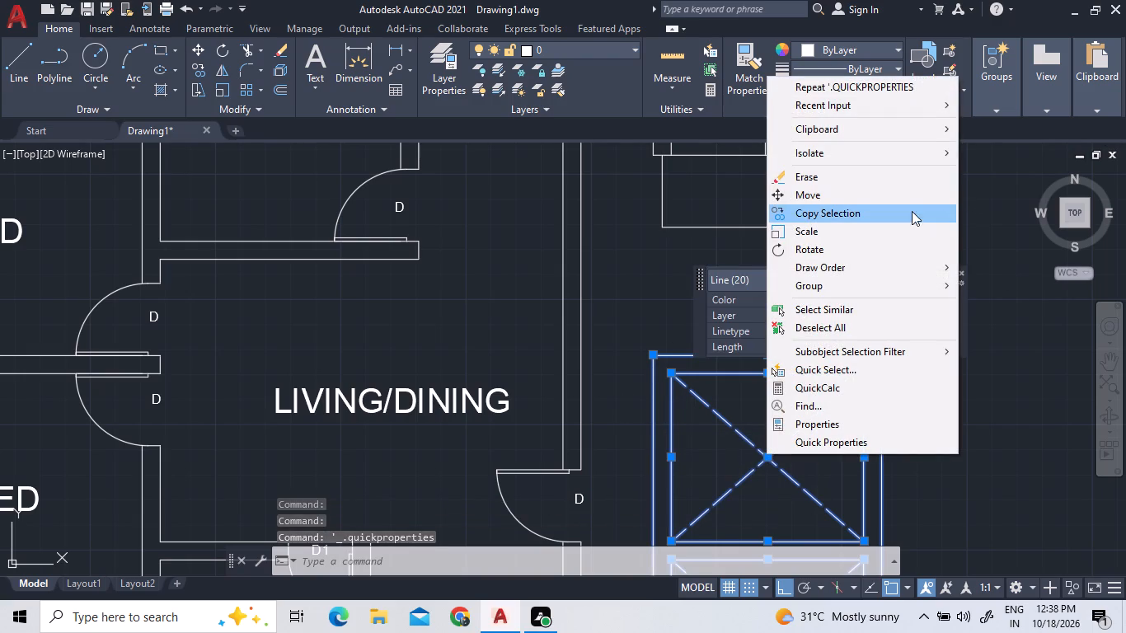
click(897, 190)
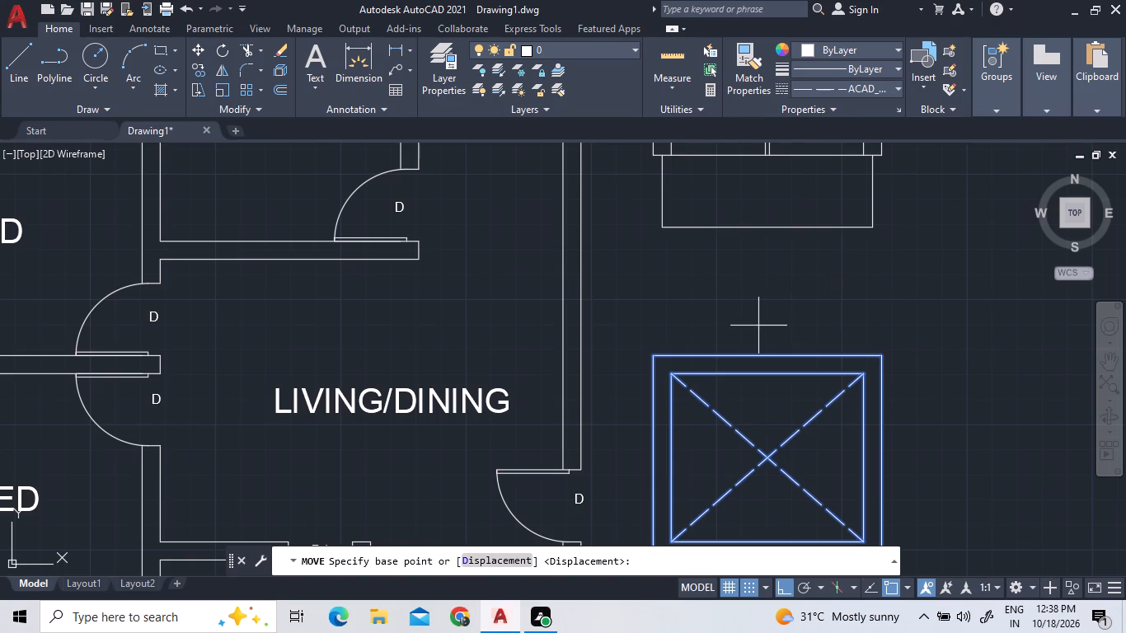
click(772, 355)
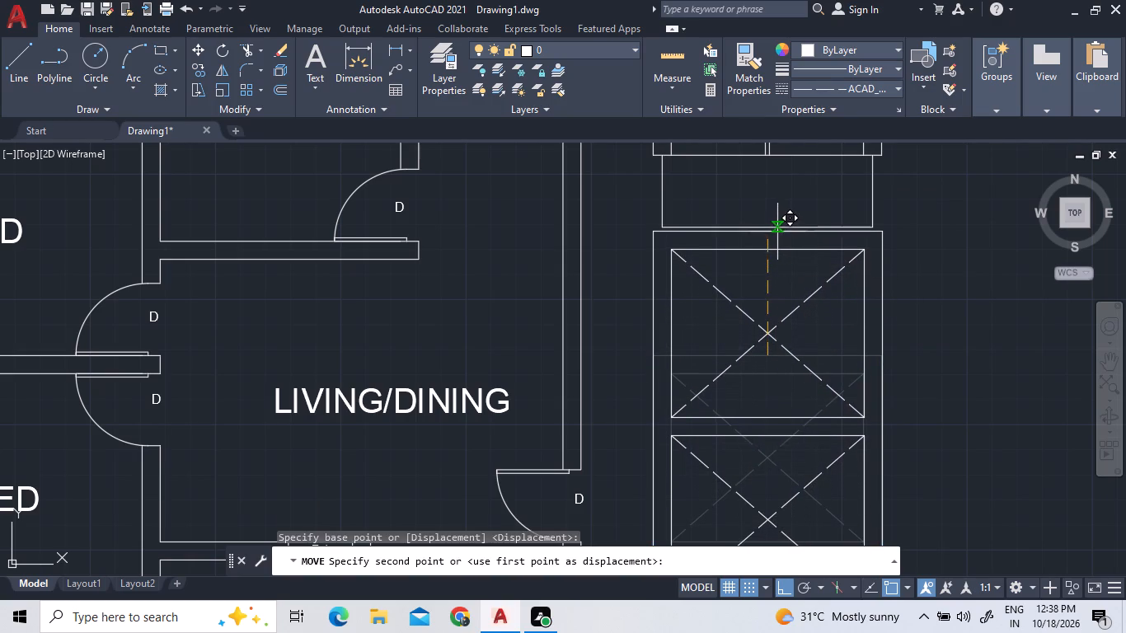
scroll(771, 231, up, 3)
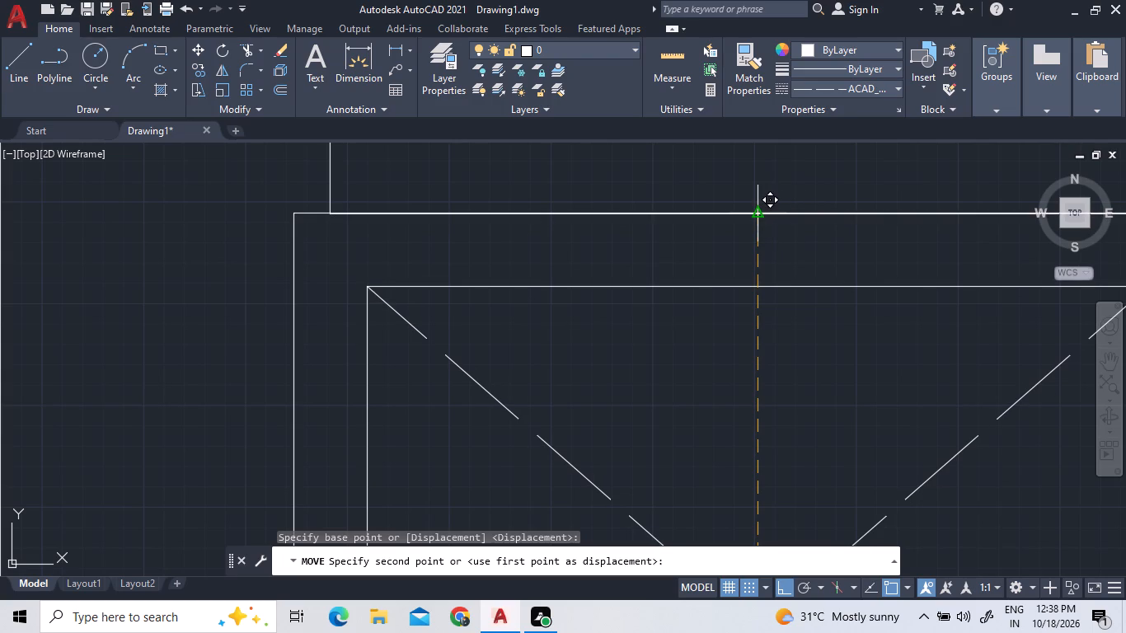
scroll(758, 214, up, 3)
scroll(758, 214, down, 3)
click(758, 214)
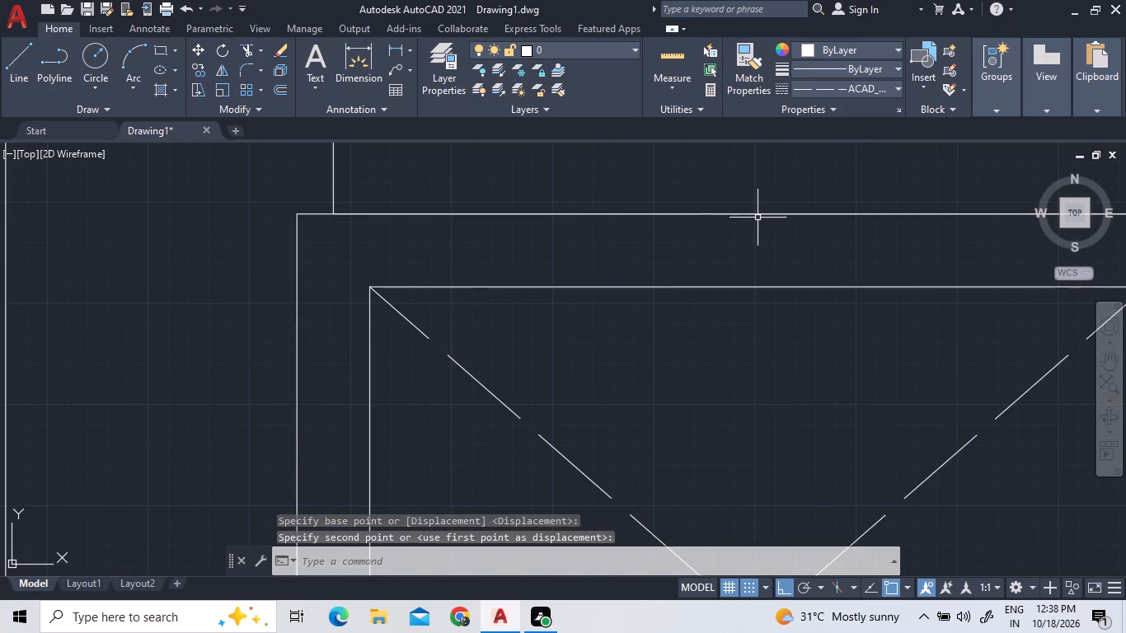
Draw a short horizontal line across the upper crossed shaft's left wall, from the inner face to the outer face.
scroll(757, 220, down, 3)
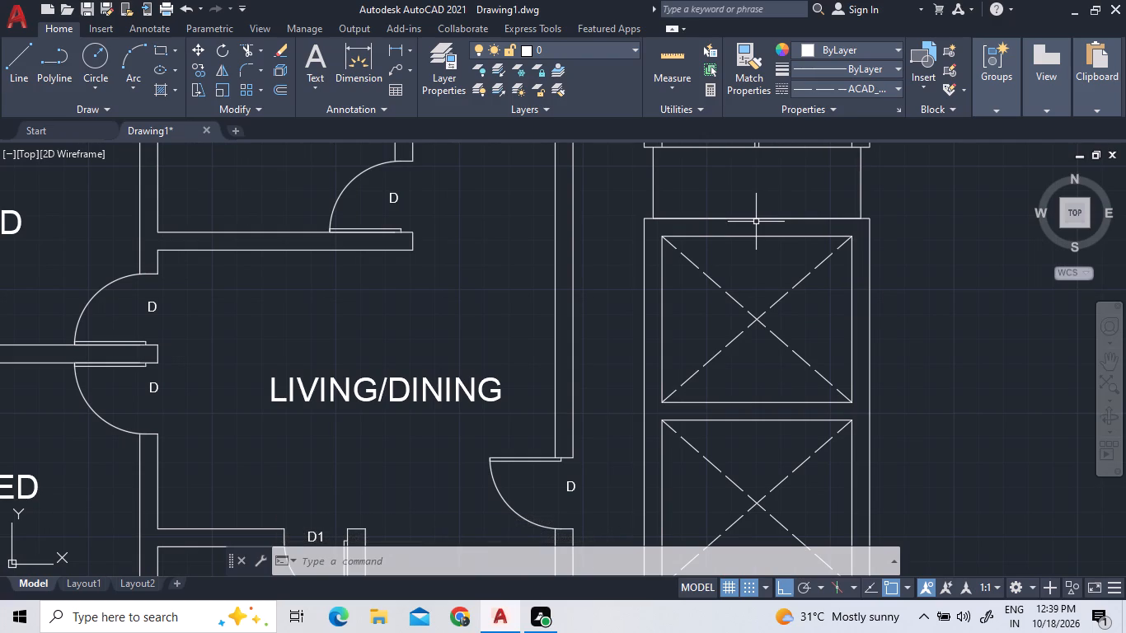
scroll(756, 222, down, 2)
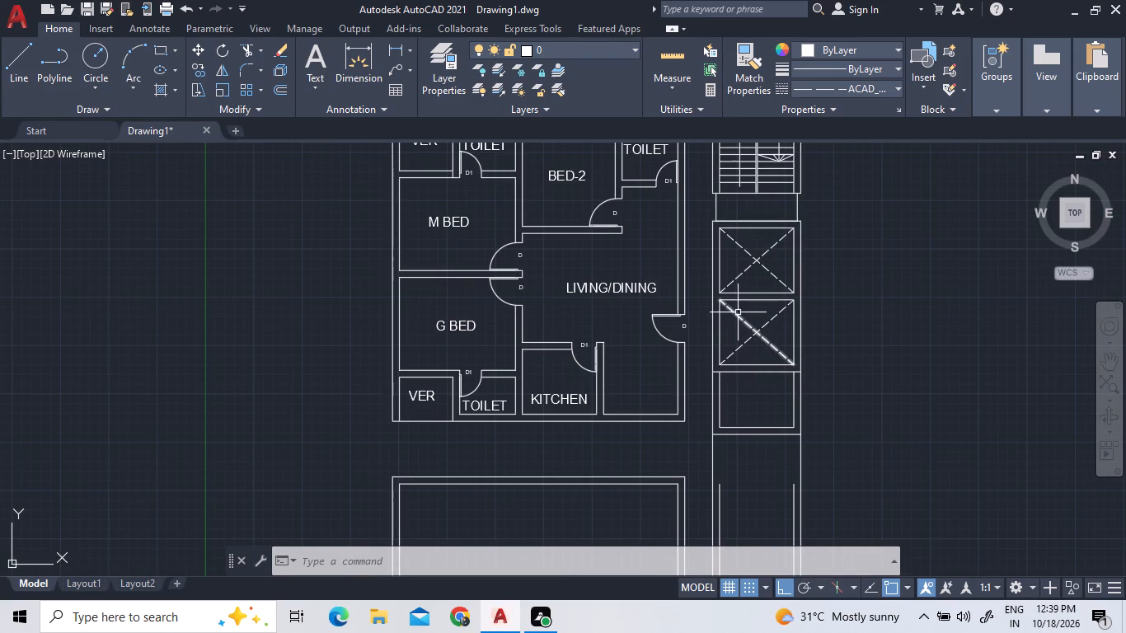
scroll(738, 312, up, 2)
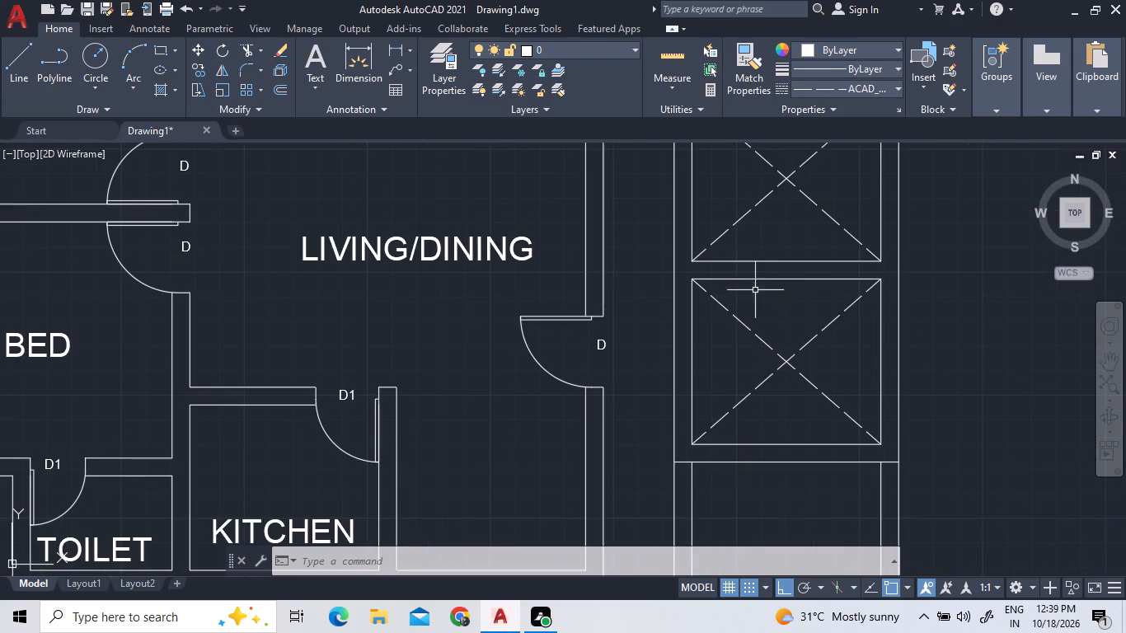
scroll(725, 264, down, 1)
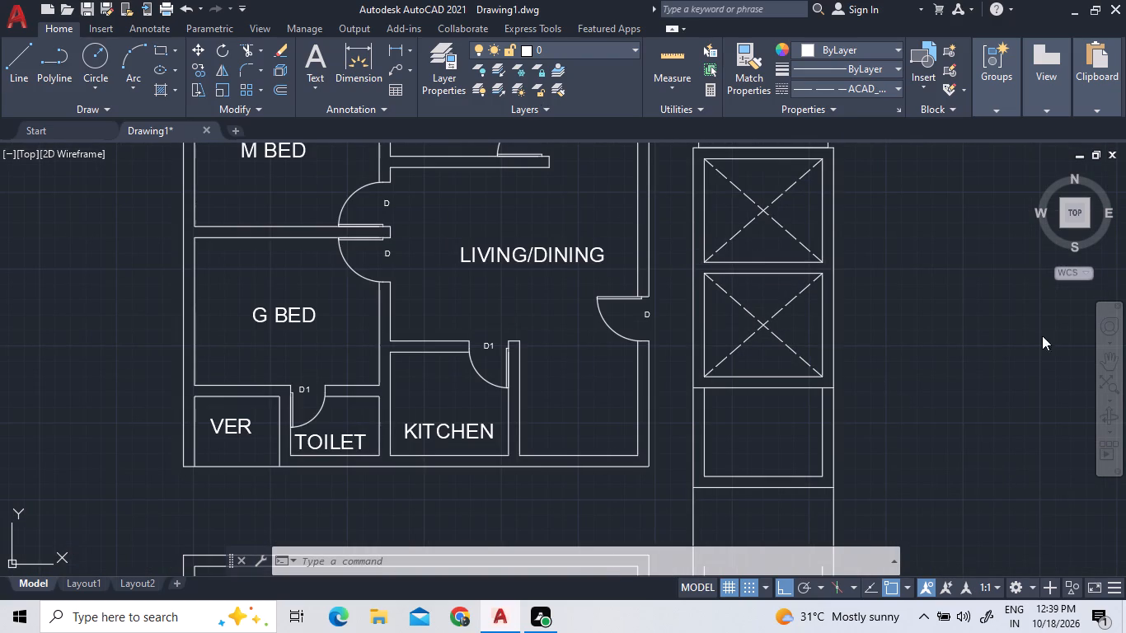
click(12, 60)
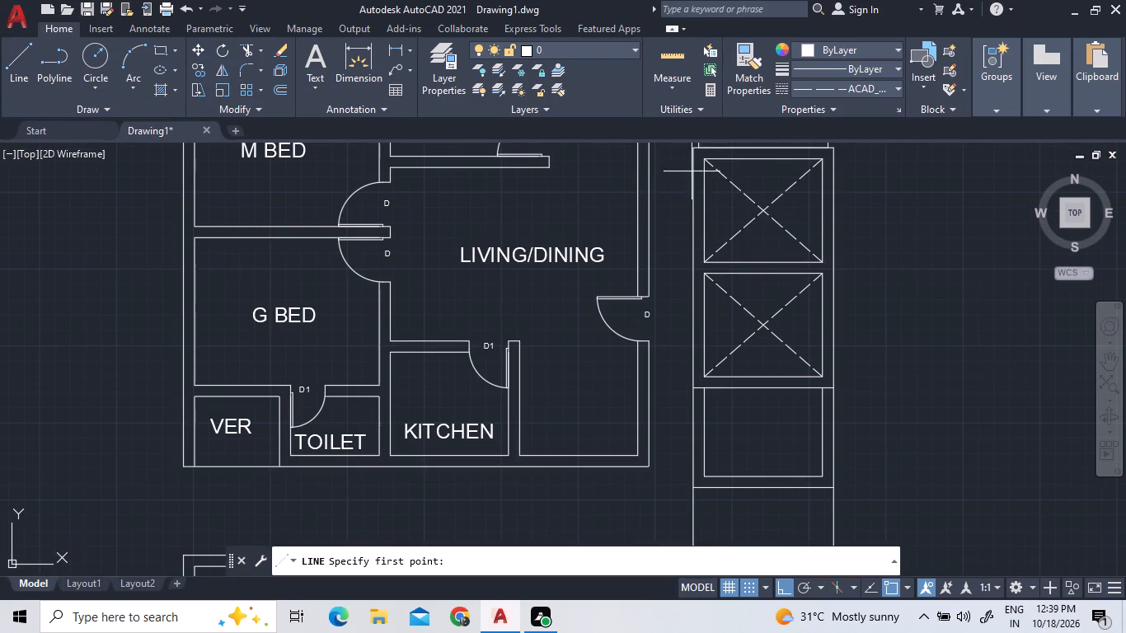
scroll(710, 203, up, 1)
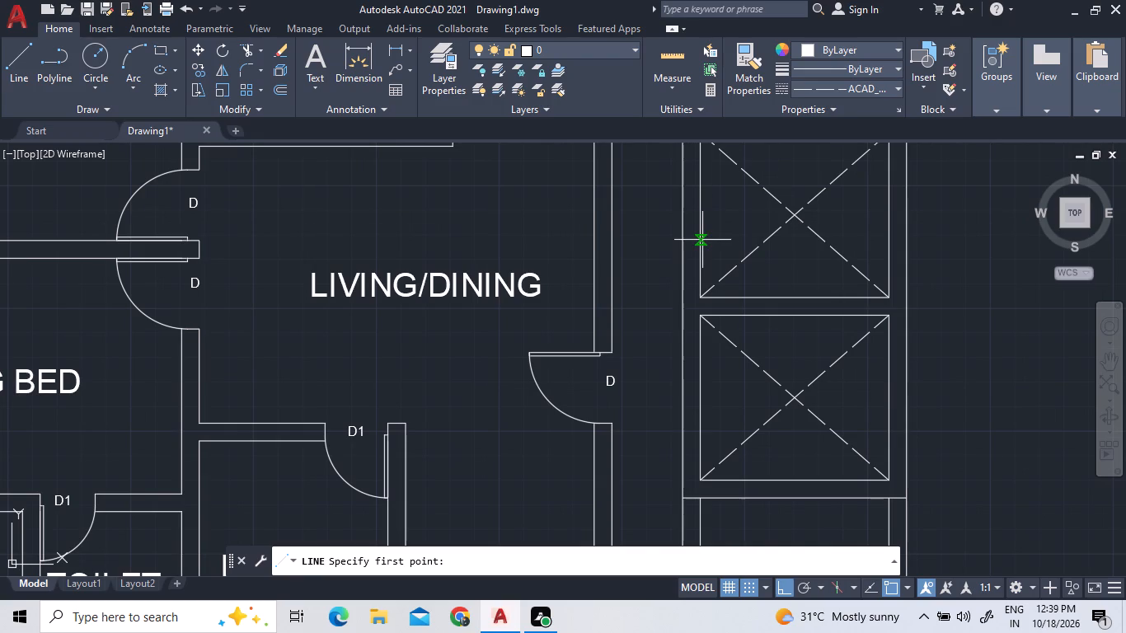
scroll(701, 241, up, 2)
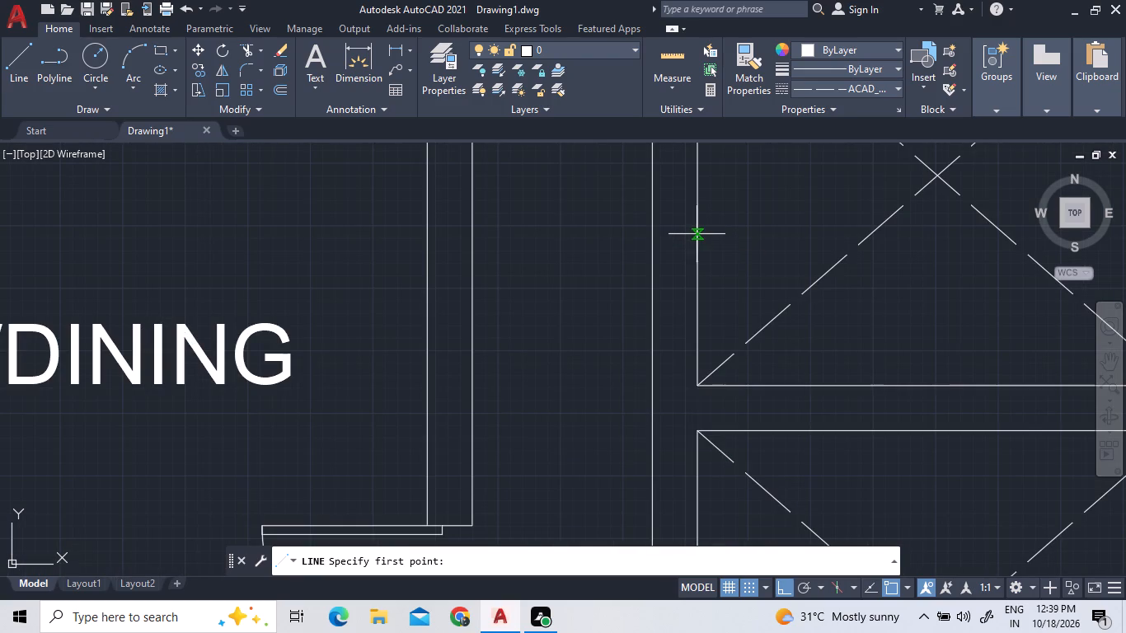
scroll(696, 233, up, 2)
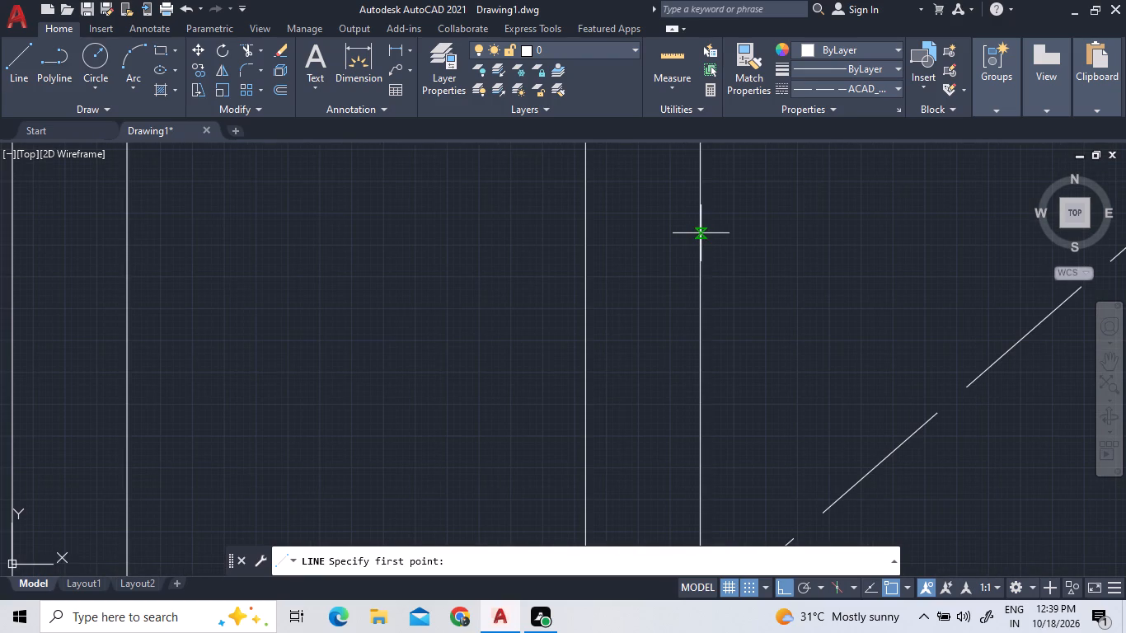
triple_click(701, 233)
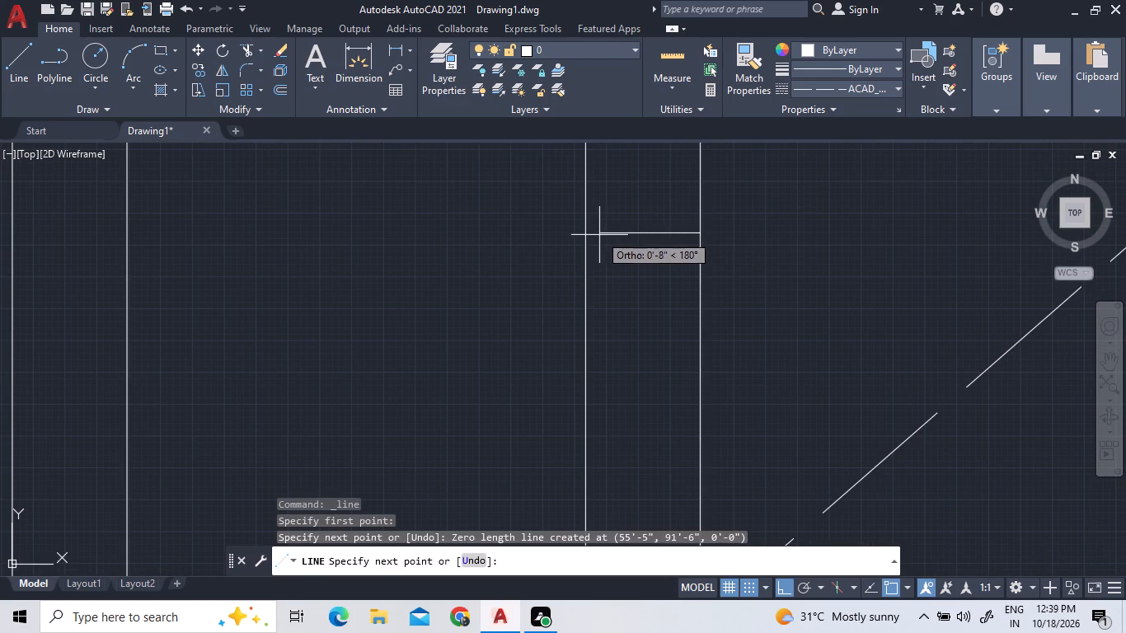
click(589, 234)
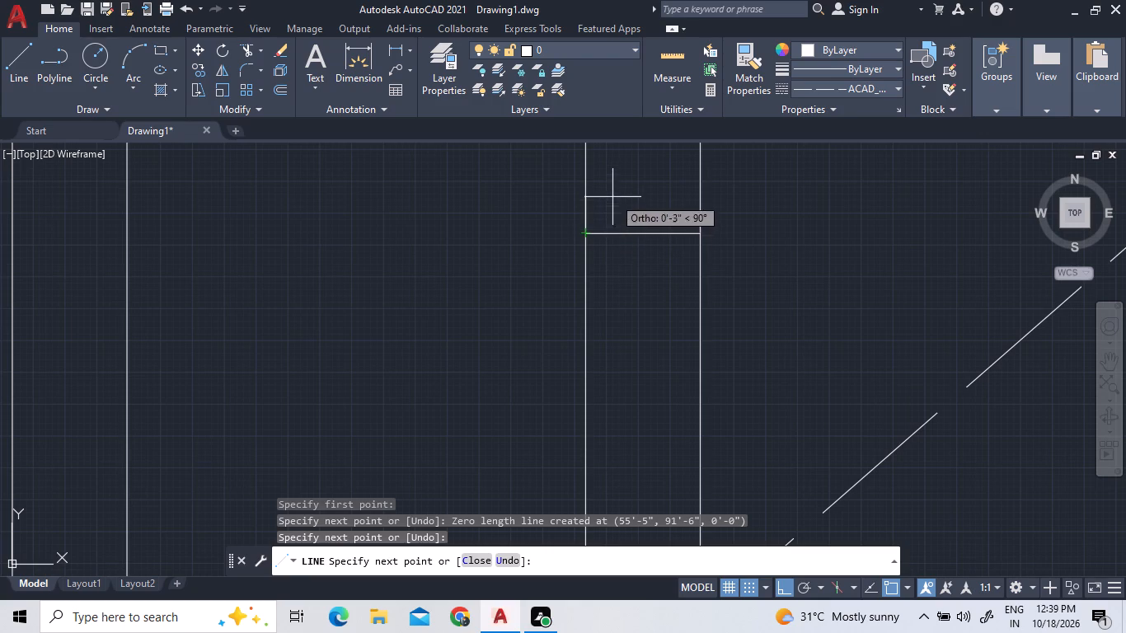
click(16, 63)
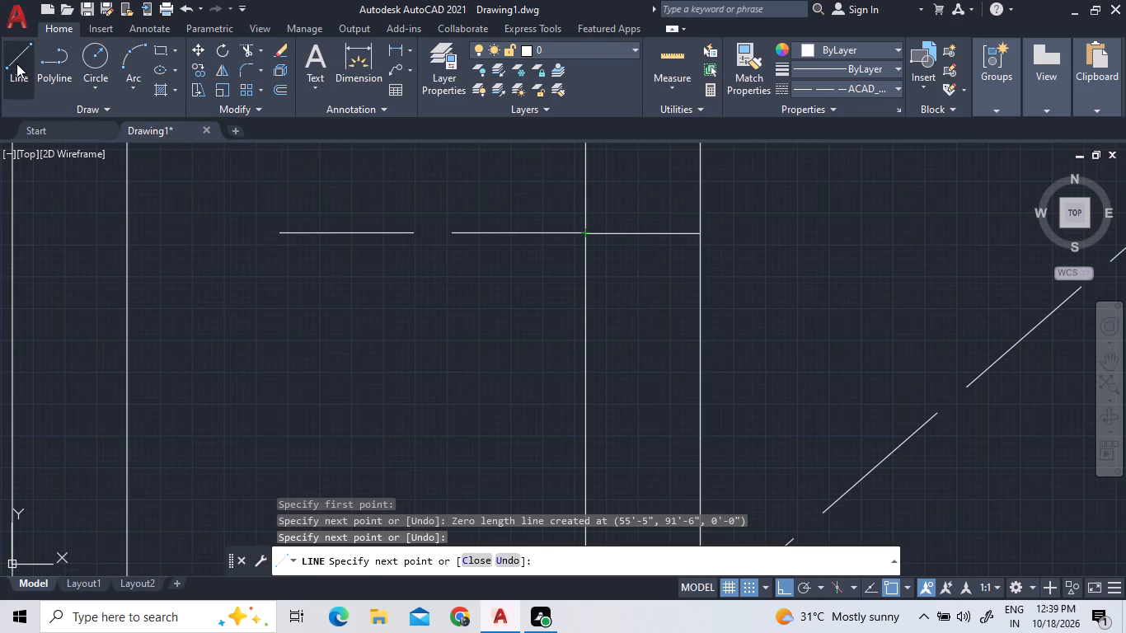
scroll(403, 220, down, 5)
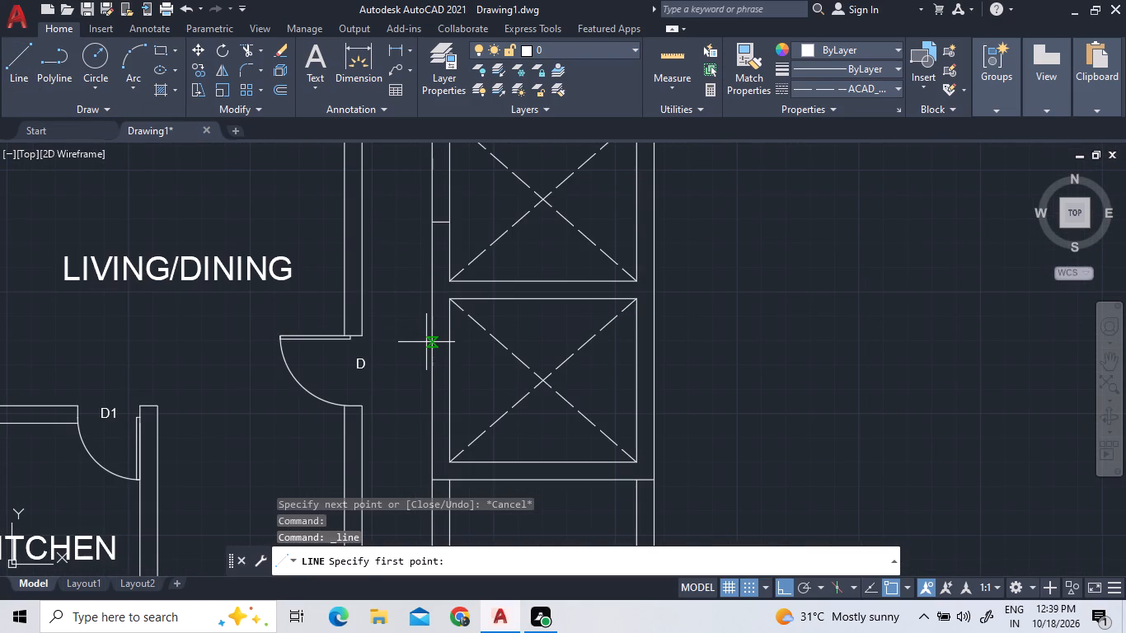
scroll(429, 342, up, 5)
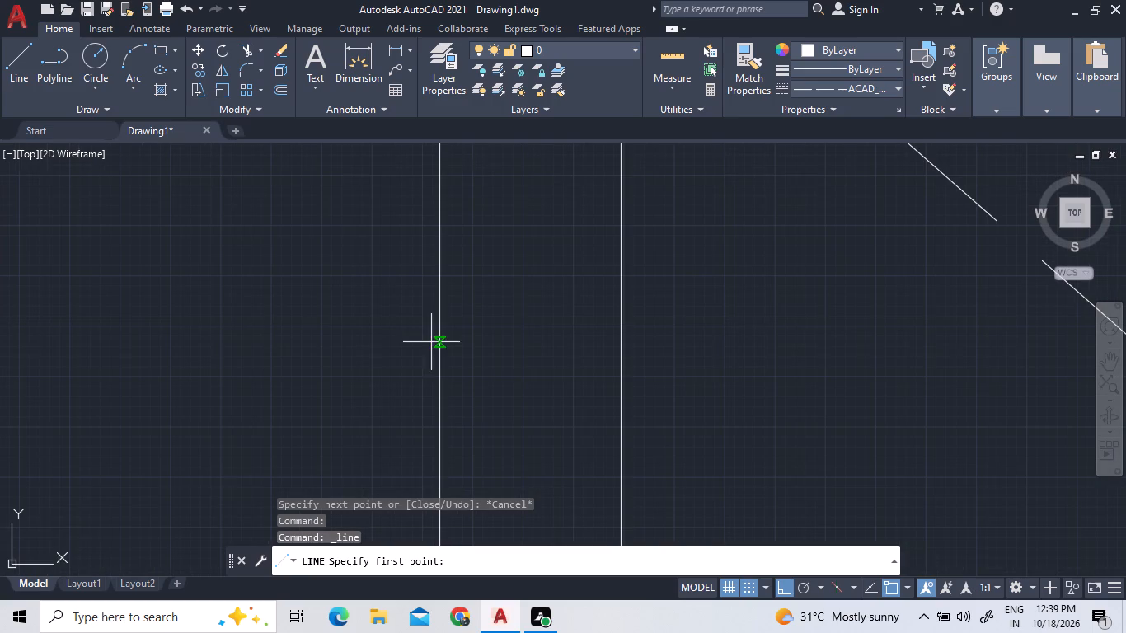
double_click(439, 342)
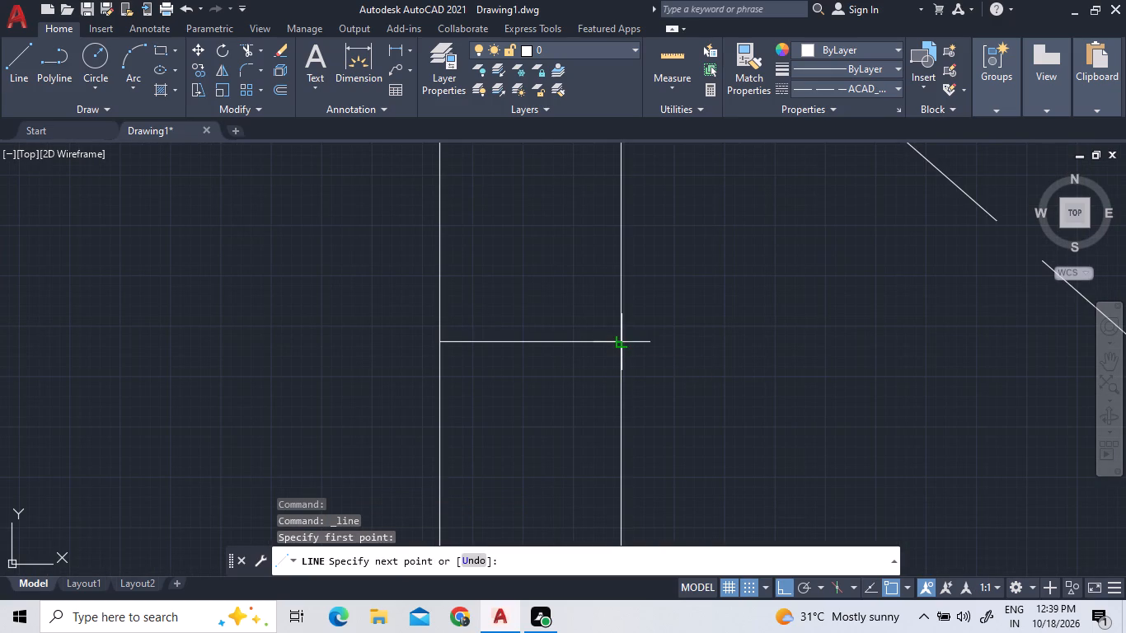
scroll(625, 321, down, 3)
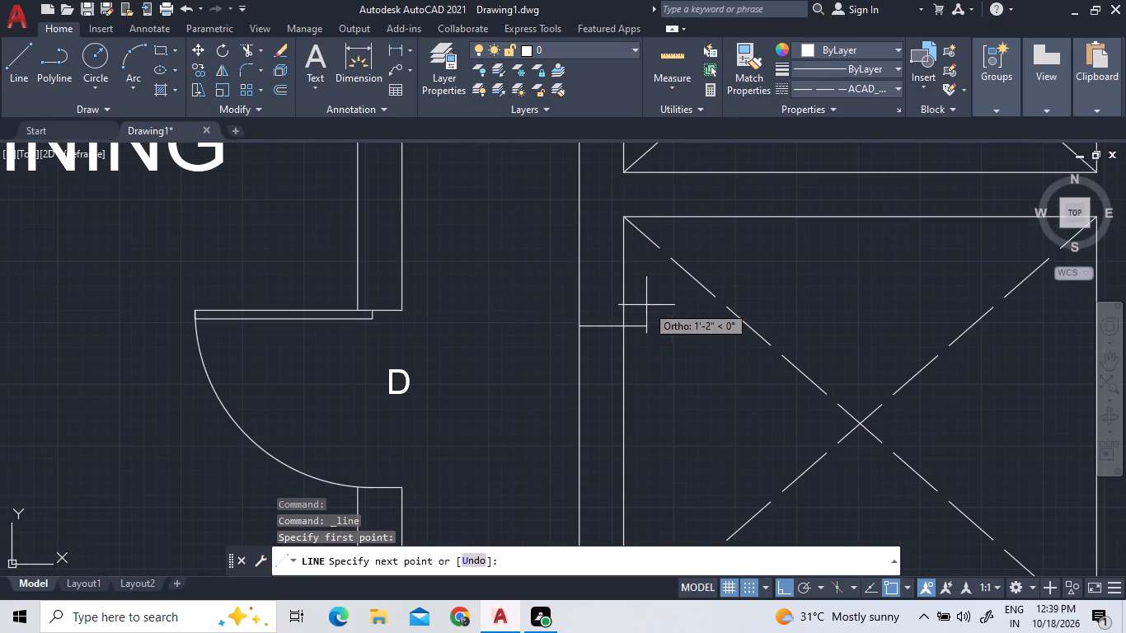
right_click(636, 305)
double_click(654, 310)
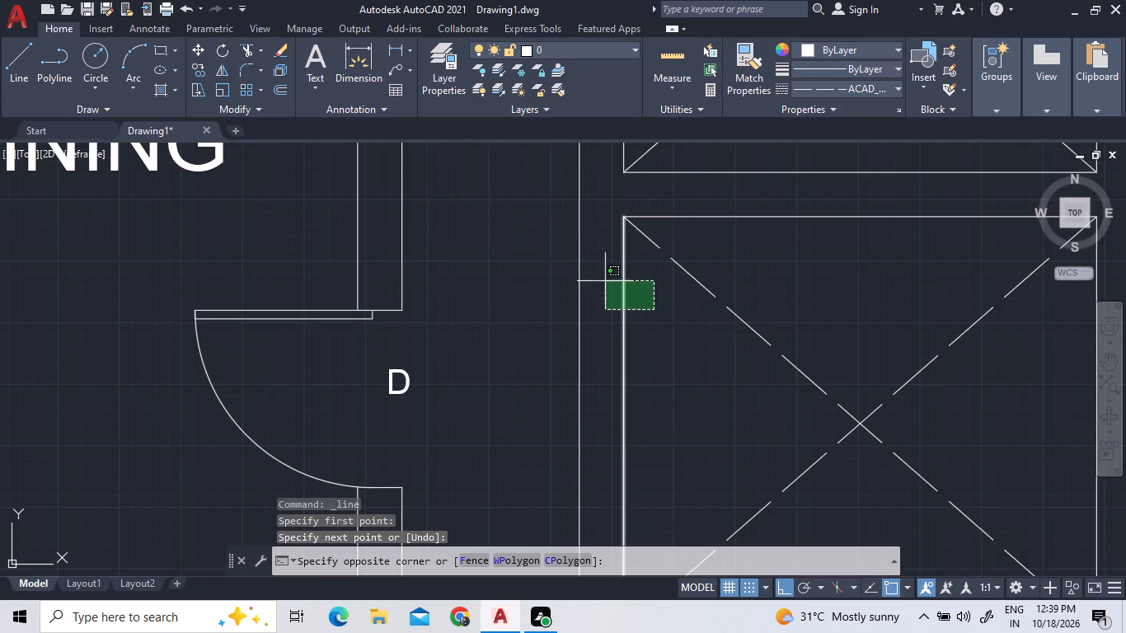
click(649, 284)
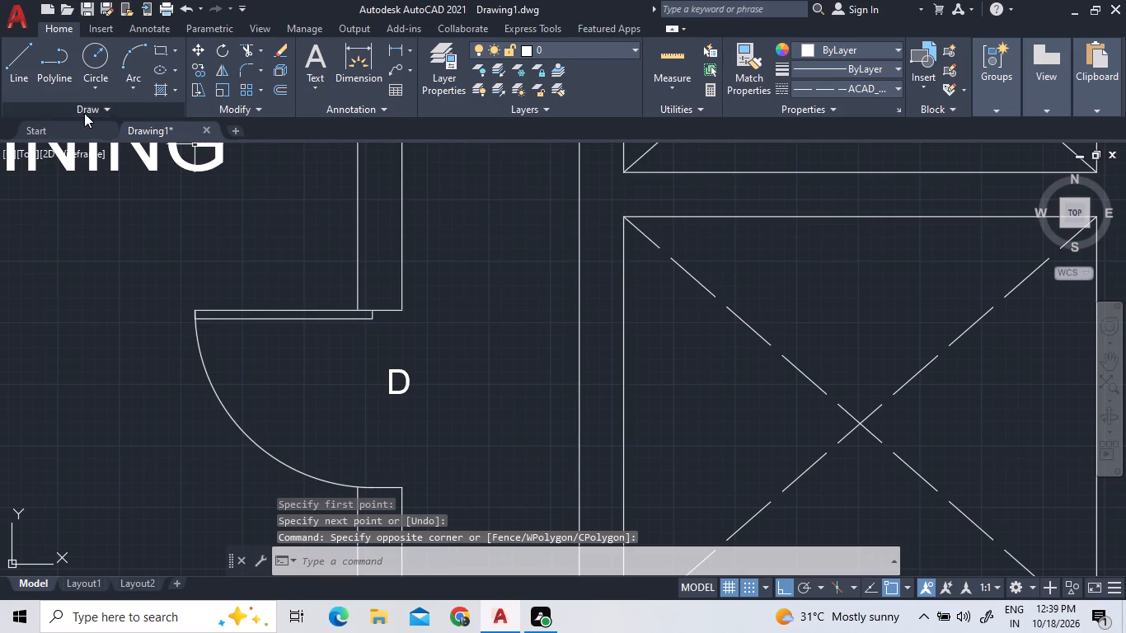
Draw a short horizontal line across the lower crossed shaft's left wall near its upper end, from inner to outer face.
click(26, 81)
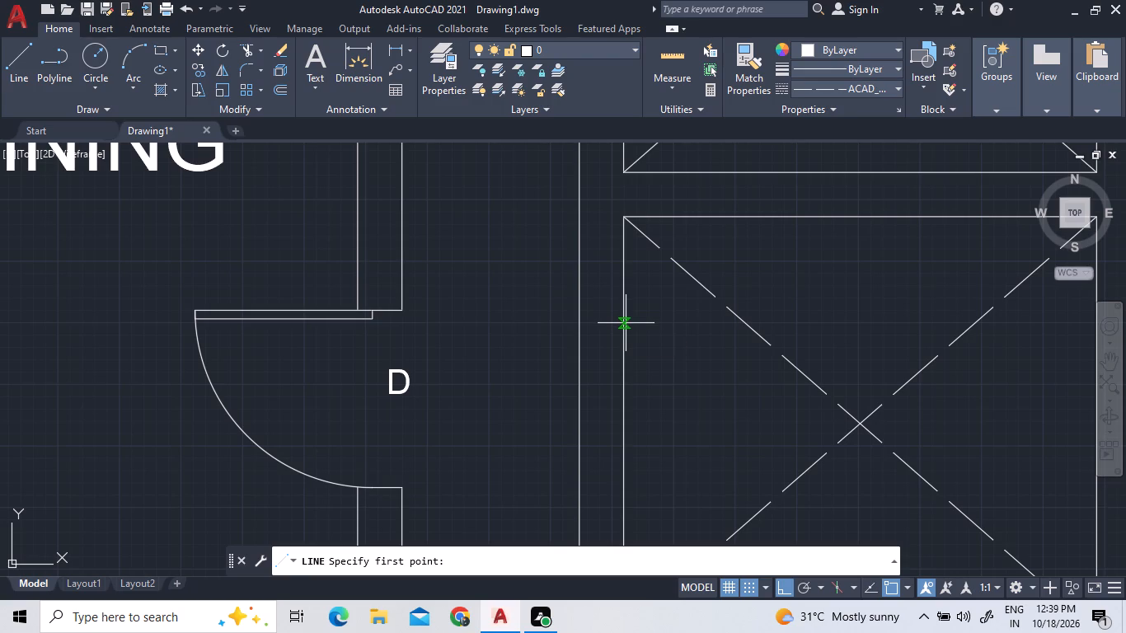
scroll(626, 323, up, 4)
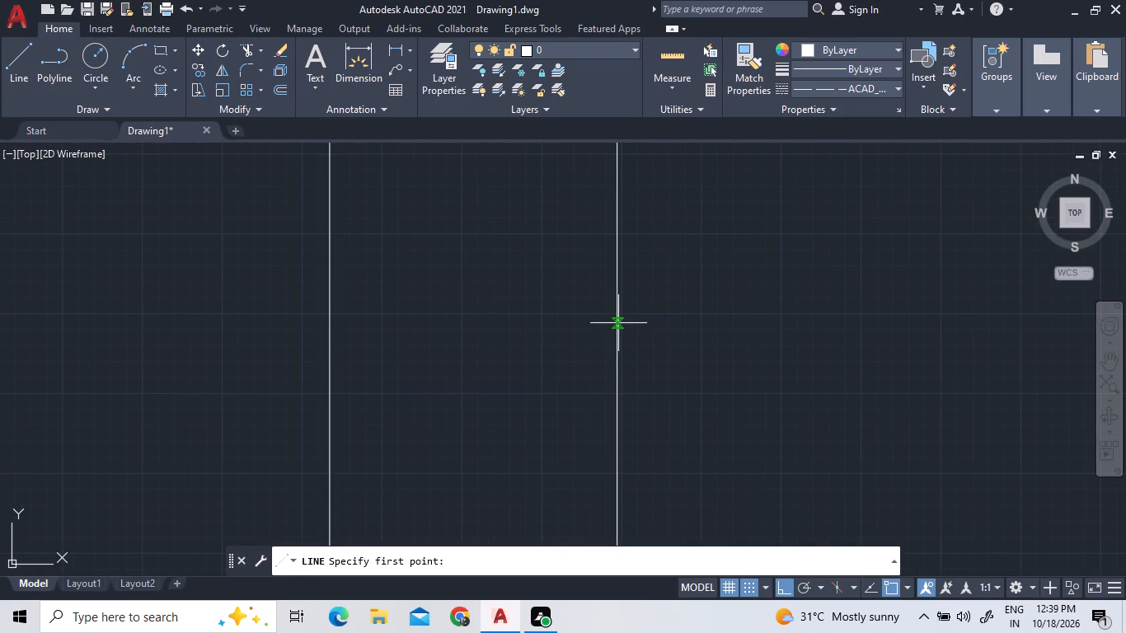
double_click(617, 323)
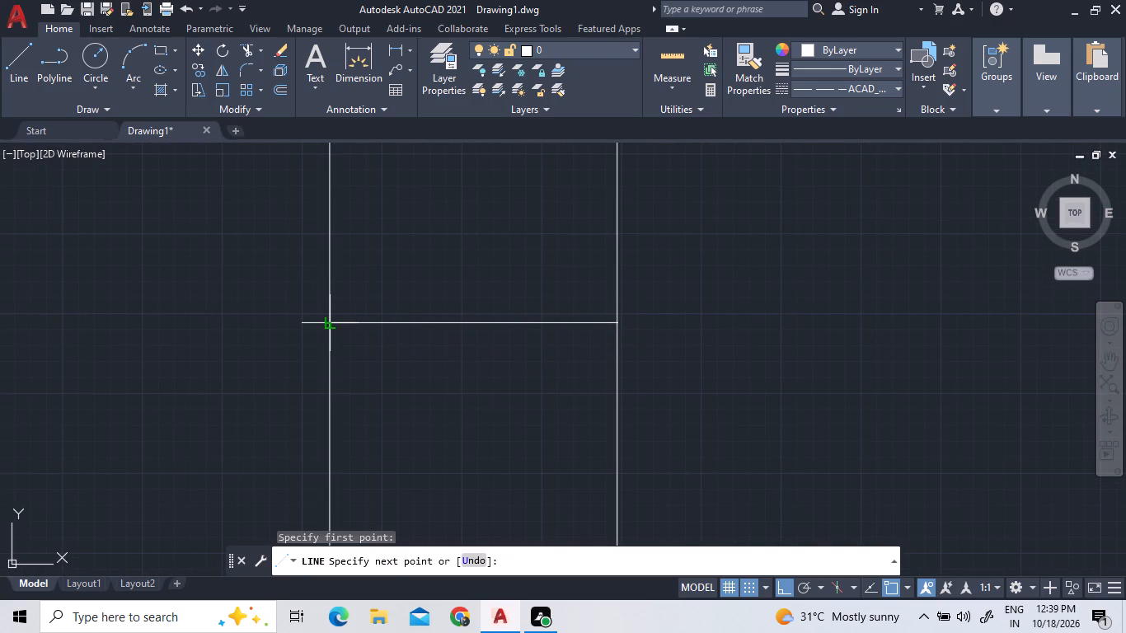
scroll(332, 319, up, 2)
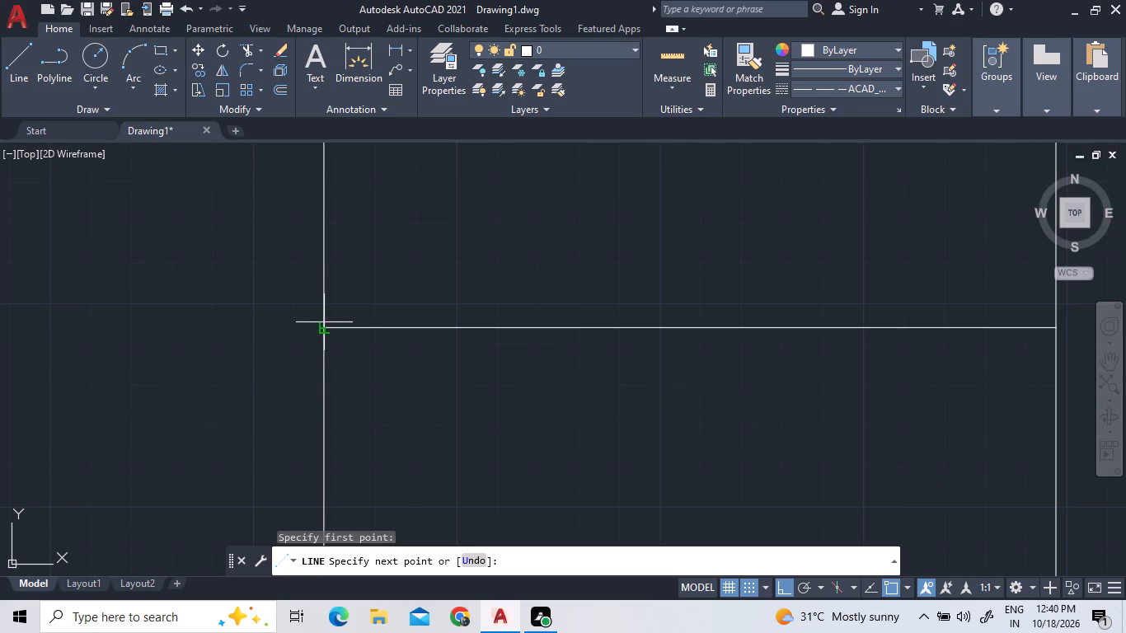
click(324, 322)
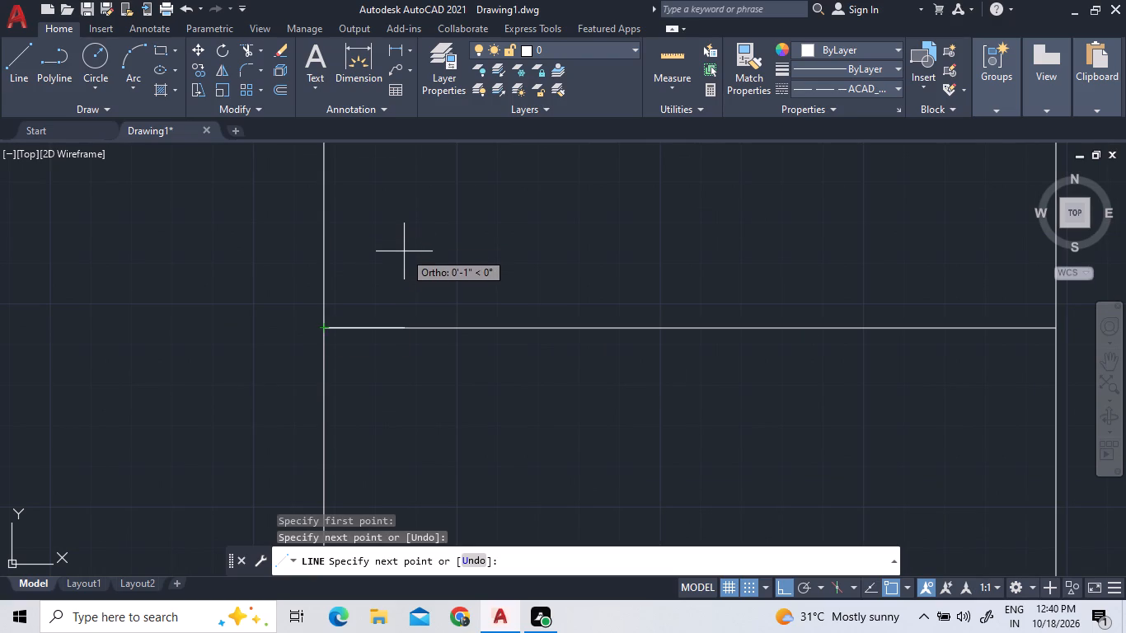
right_click(404, 251)
right_click(404, 251)
double_click(417, 265)
scroll(417, 265, down, 9)
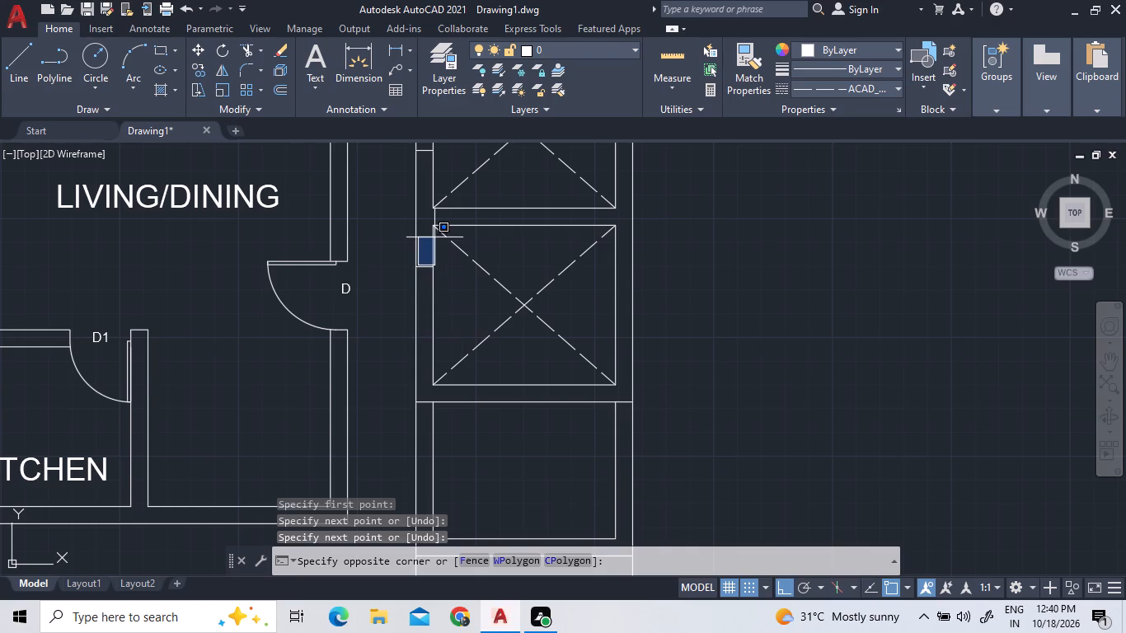
click(424, 241)
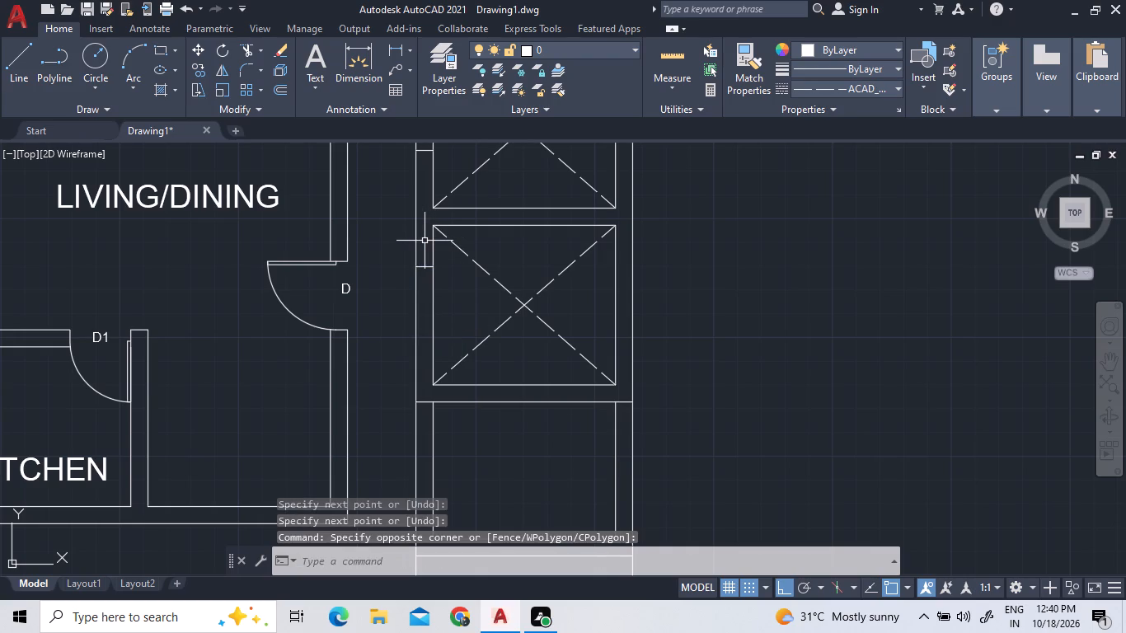
Draw a short horizontal line across the lower crossed shaft's left wall near its lower end, from outer to inner face.
scroll(425, 305, down, 1)
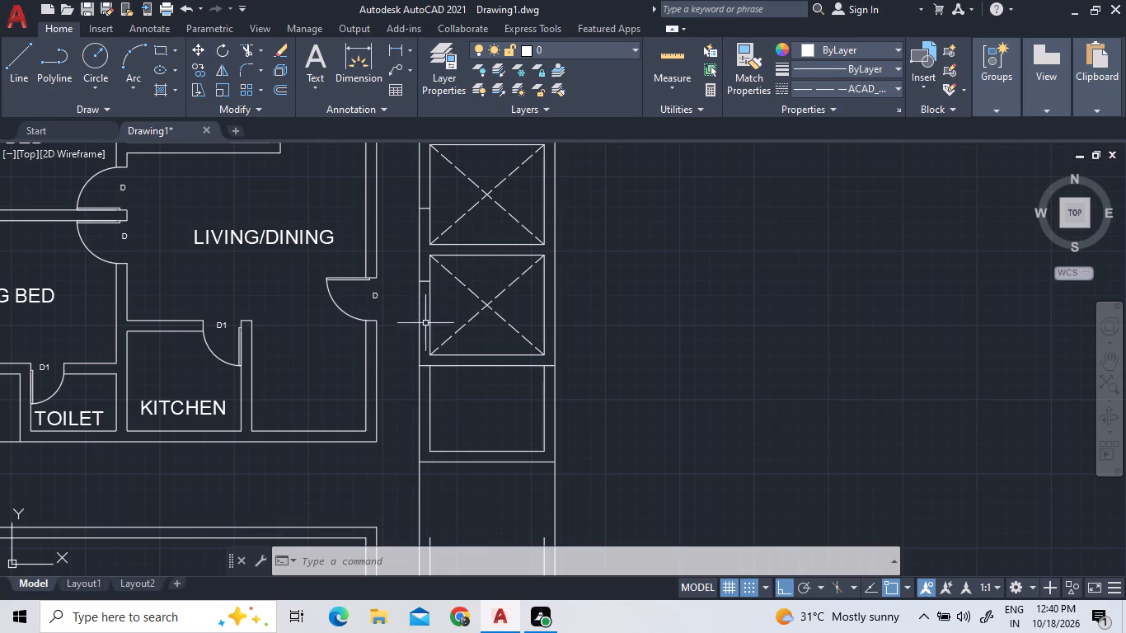
scroll(409, 341, up, 1)
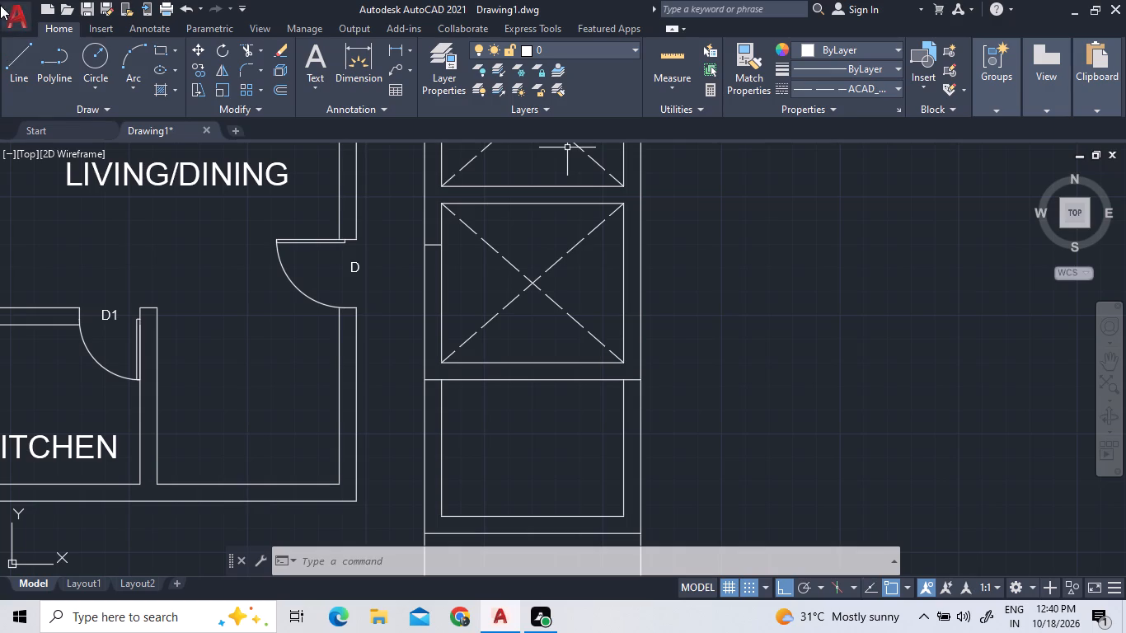
double_click(16, 54)
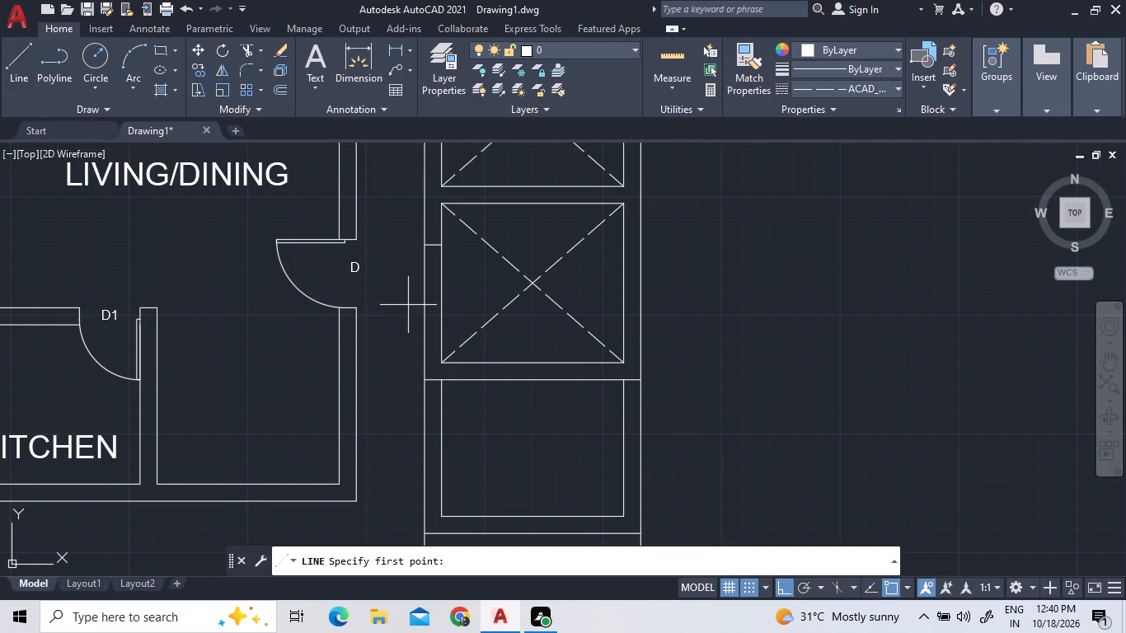
scroll(425, 332, up, 4)
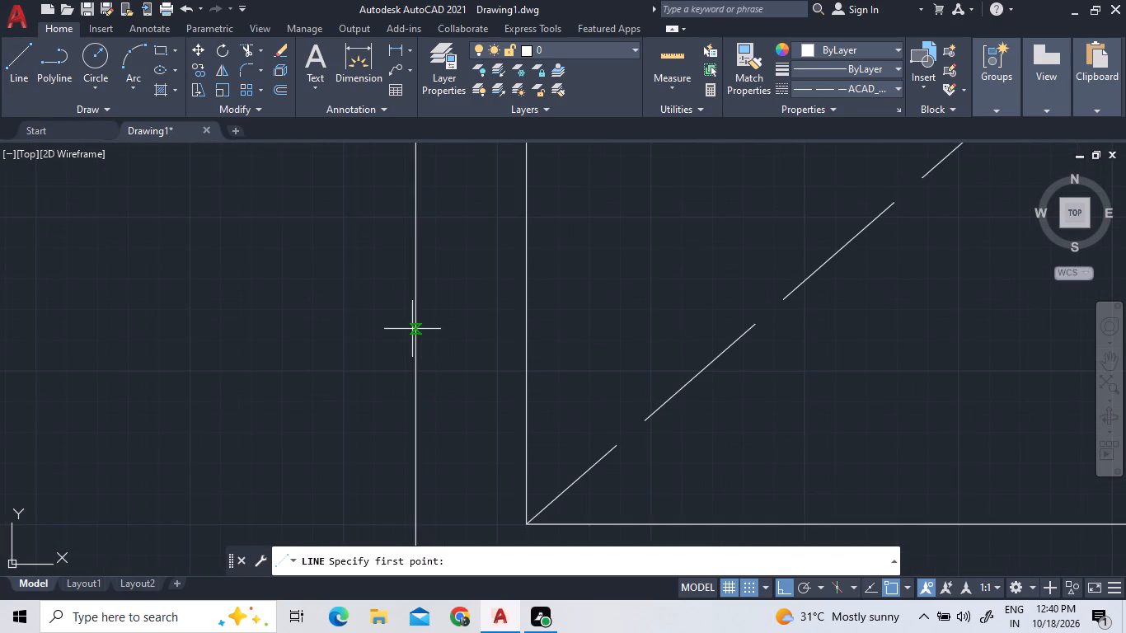
scroll(416, 331, up, 3)
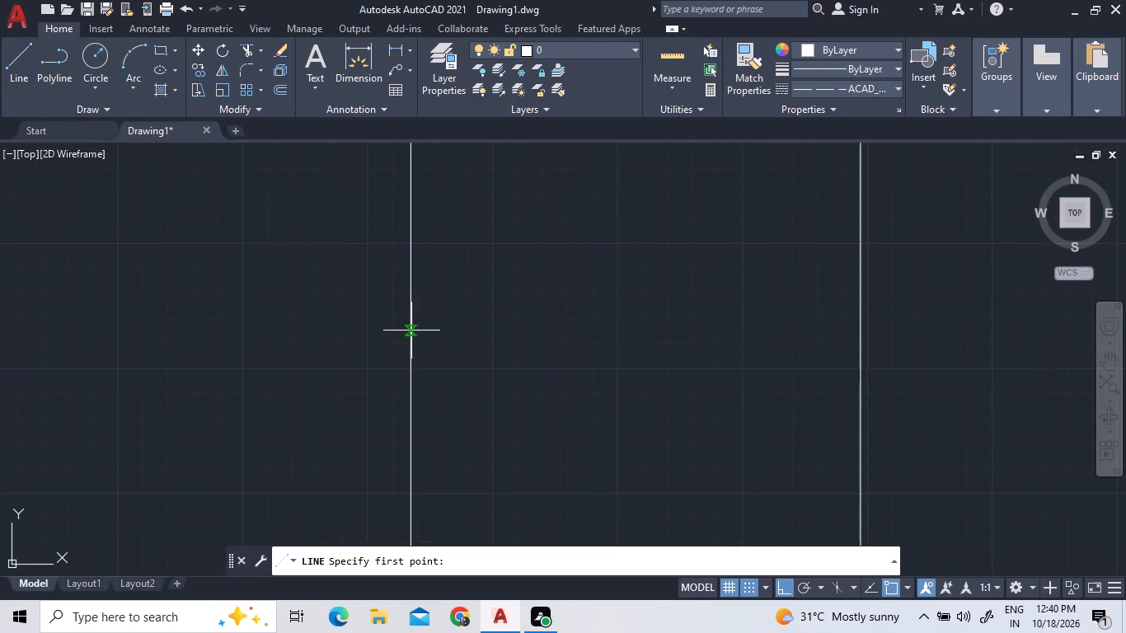
double_click(411, 331)
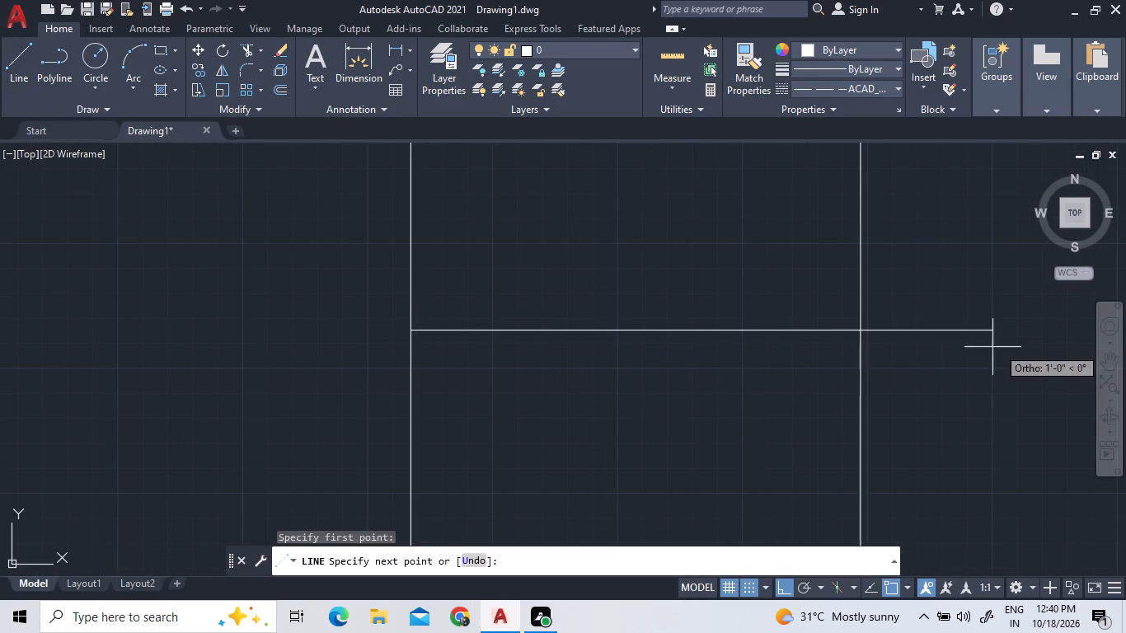
click(861, 330)
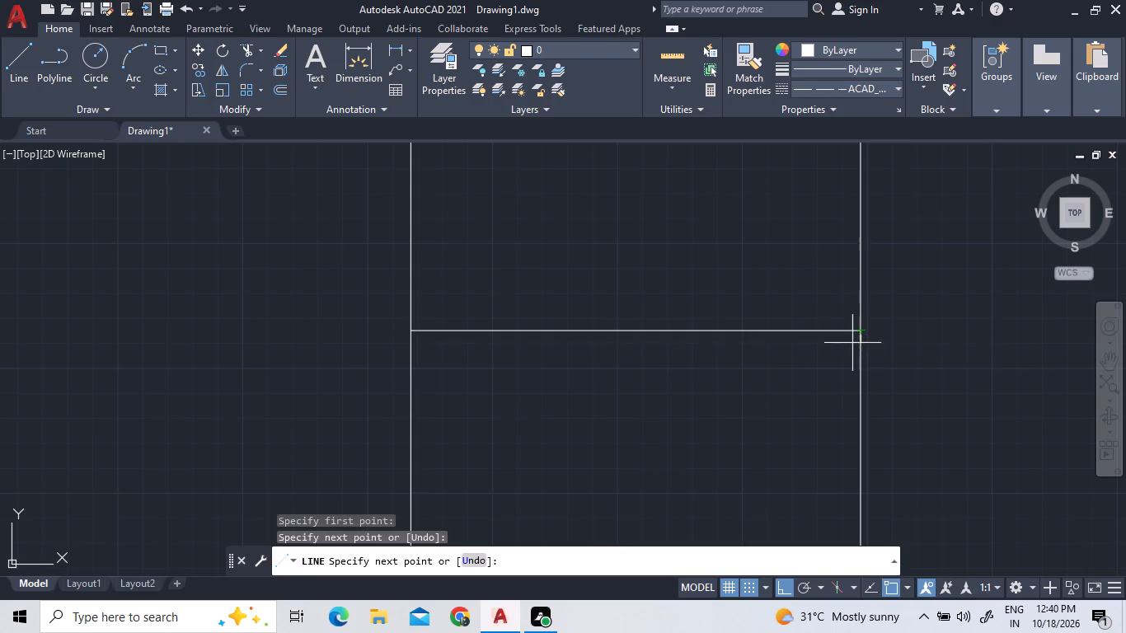
right_click(830, 325)
right_click(830, 325)
triple_click(838, 331)
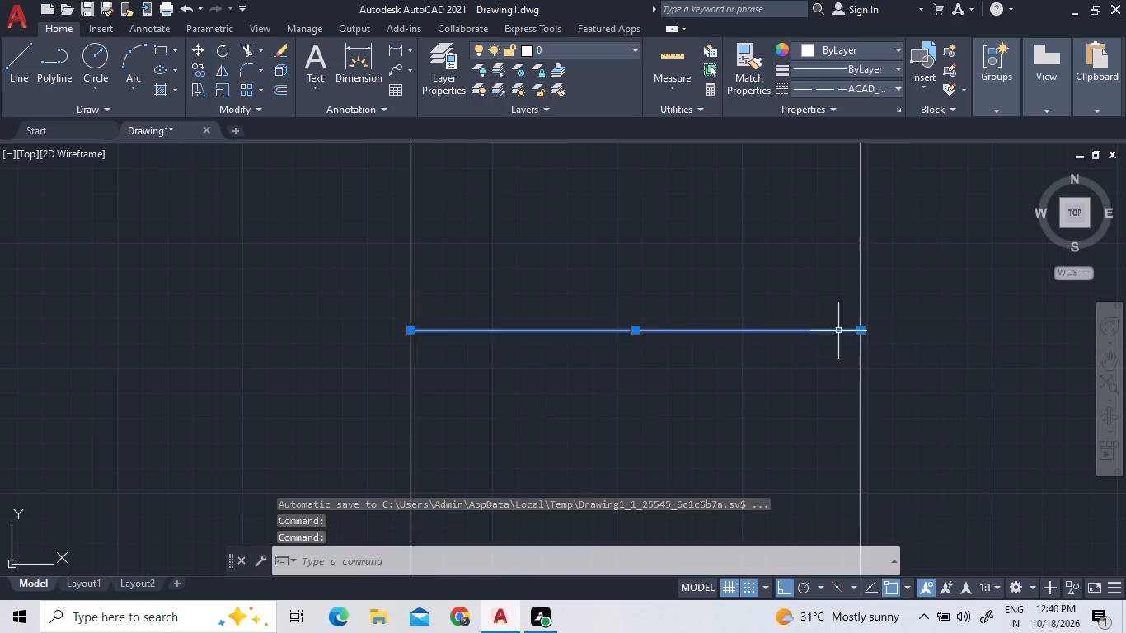
scroll(840, 343, down, 5)
key(Escape)
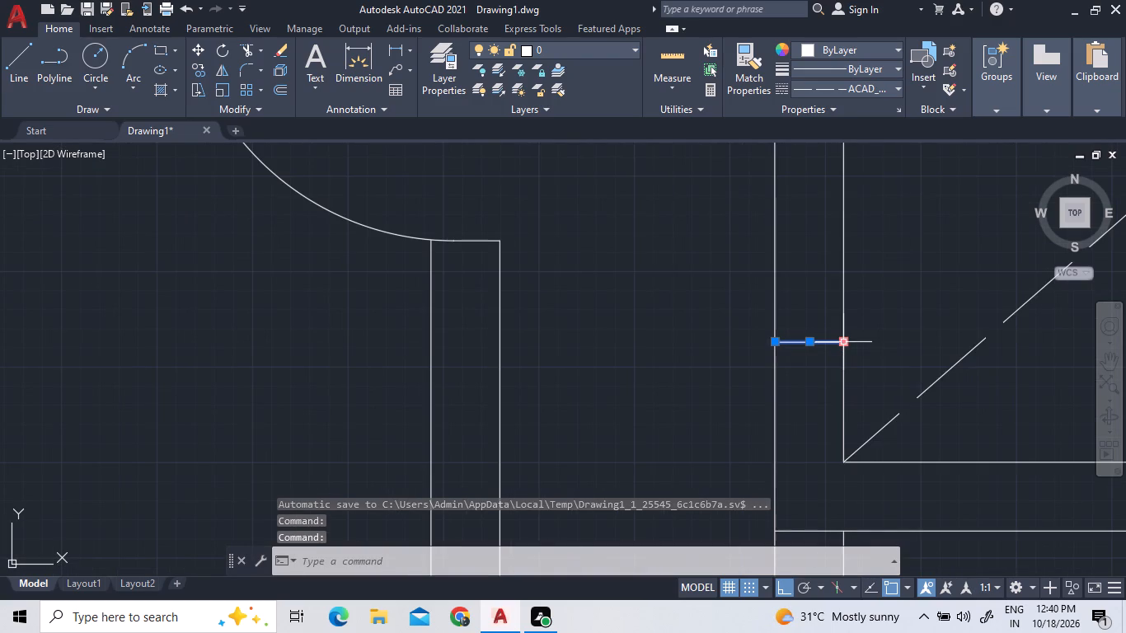
key(Escape)
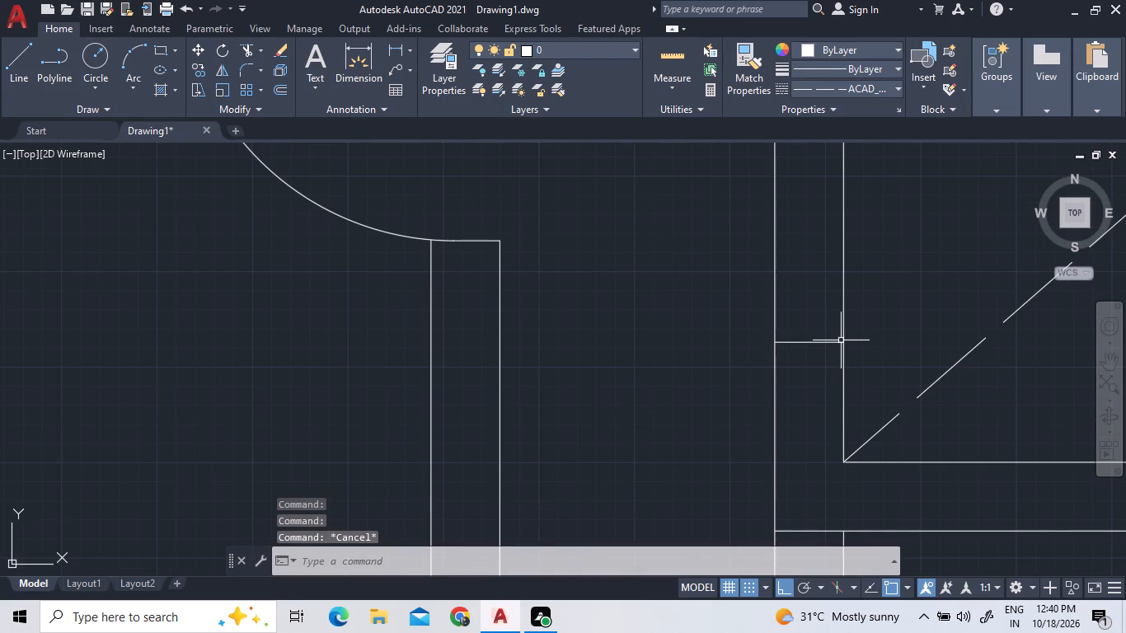
Draw a short horizontal line across the upper crossed shaft's left wall near its upper end, from inner to outer face.
scroll(841, 340, down, 3)
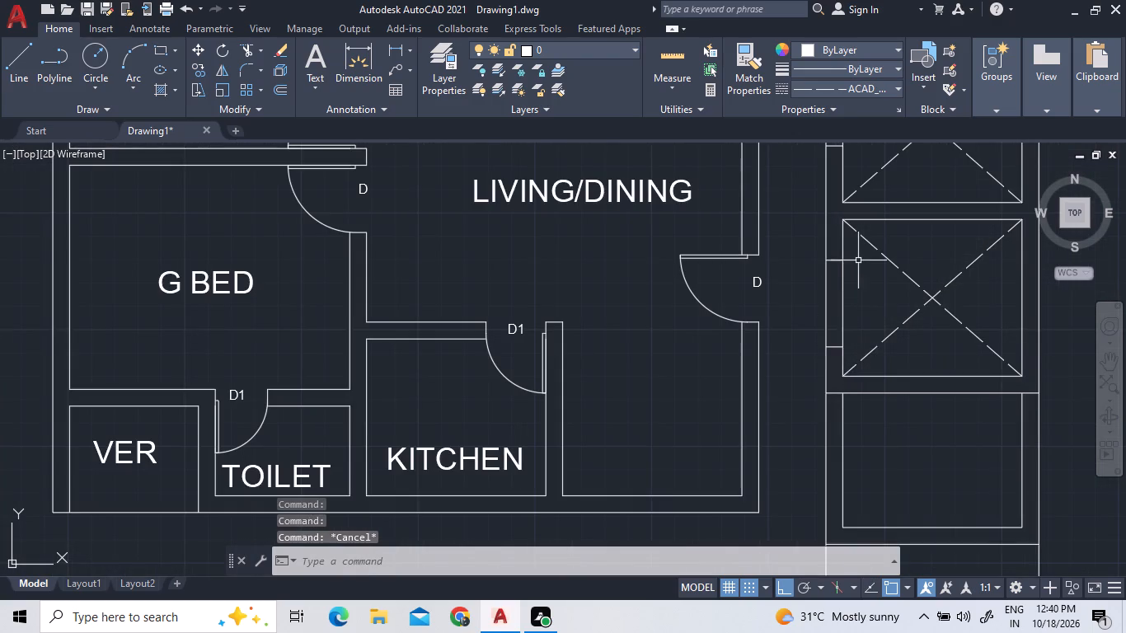
scroll(858, 269, down, 2)
scroll(863, 178, up, 3)
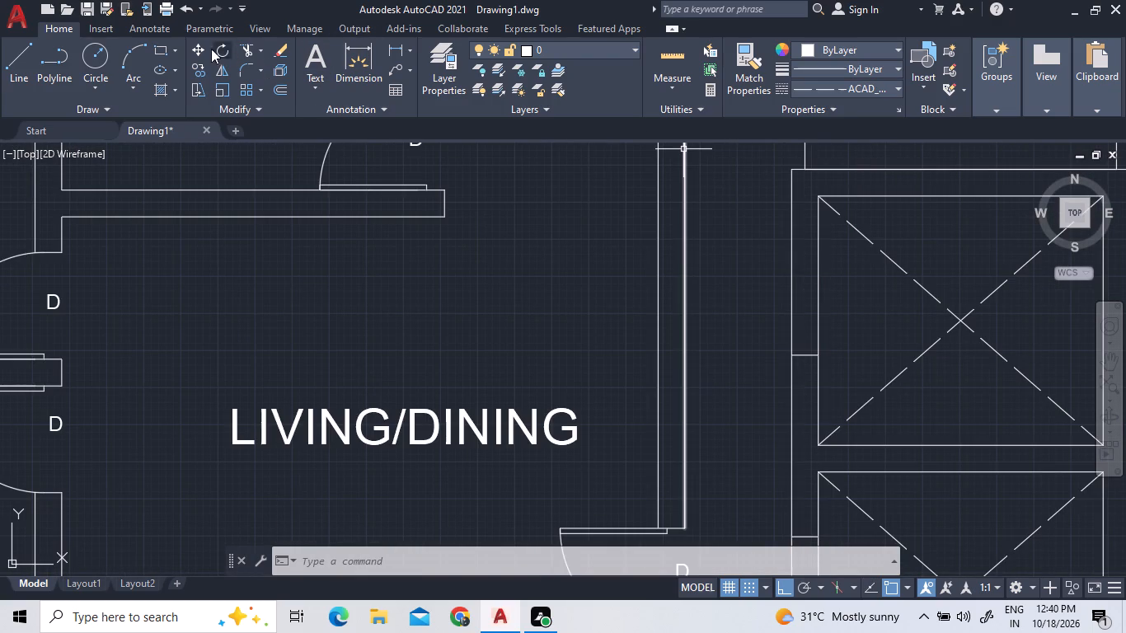
click(26, 57)
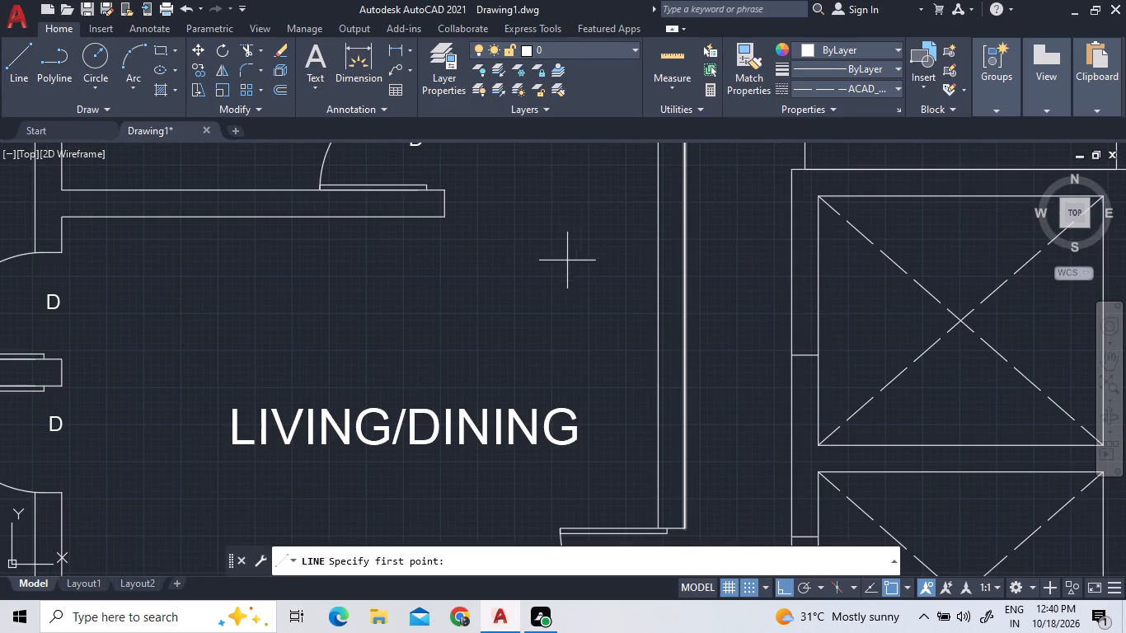
scroll(805, 233, up, 4)
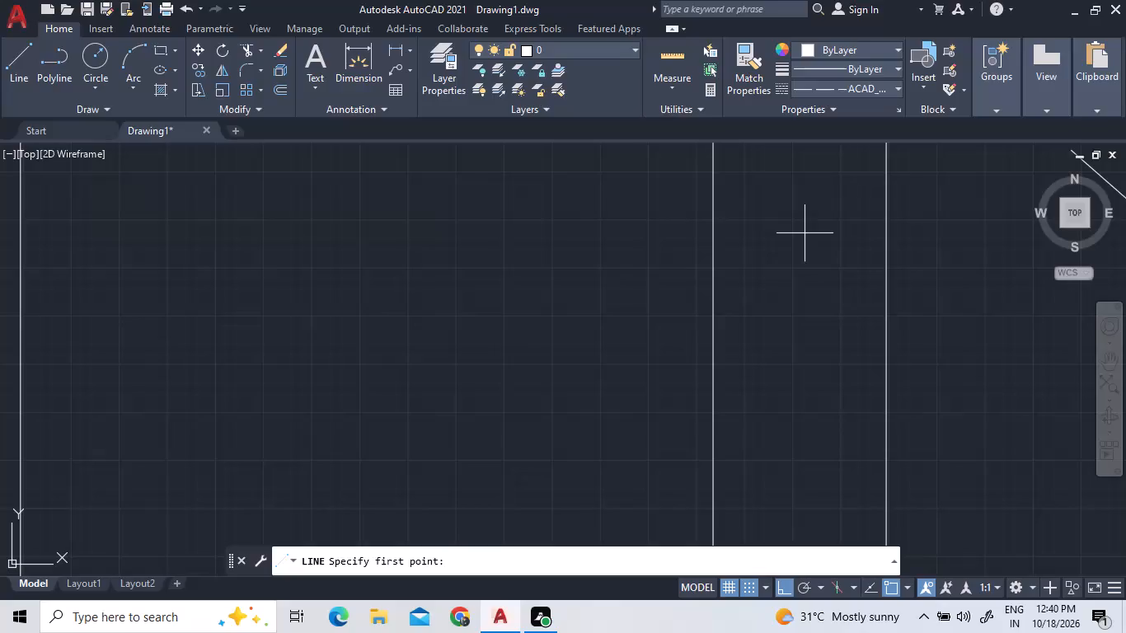
scroll(825, 241, down, 3)
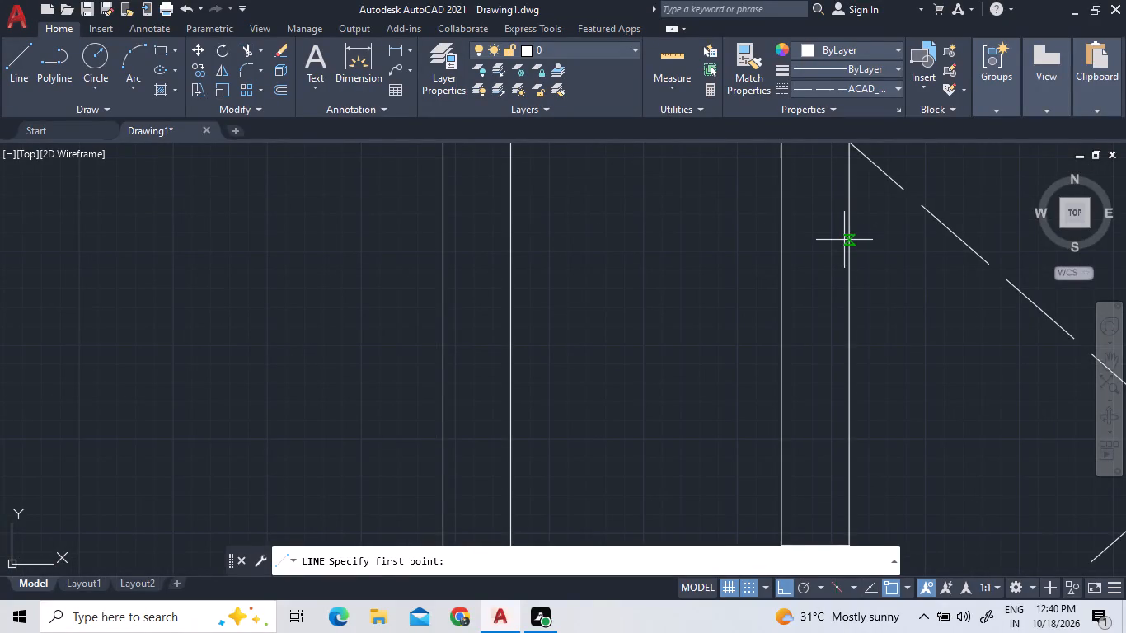
scroll(850, 250, up, 3)
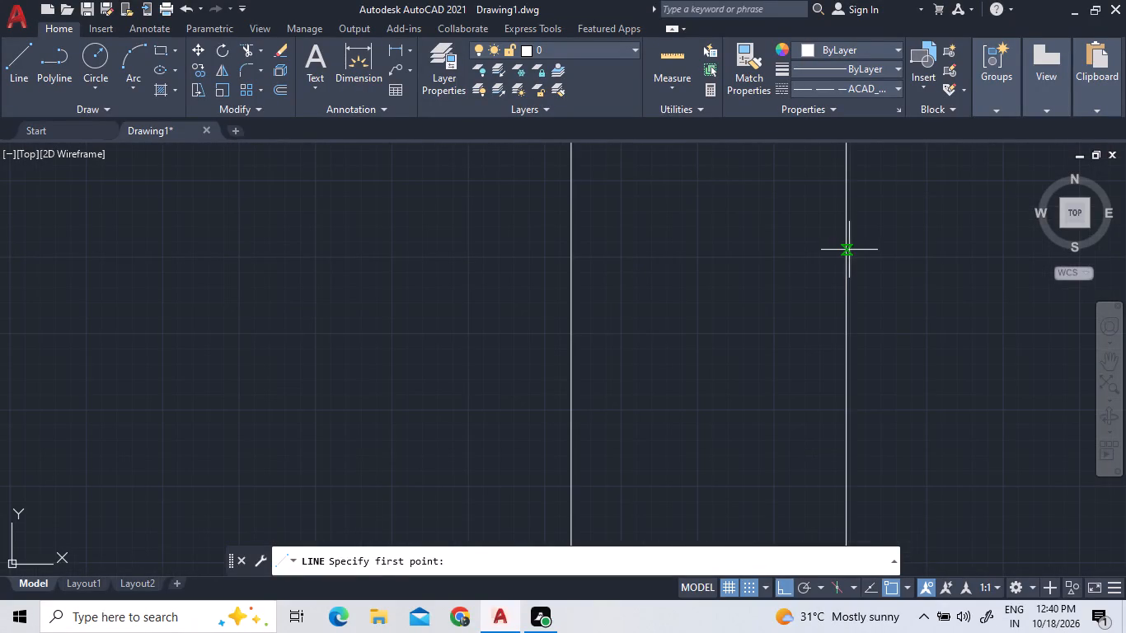
double_click(846, 251)
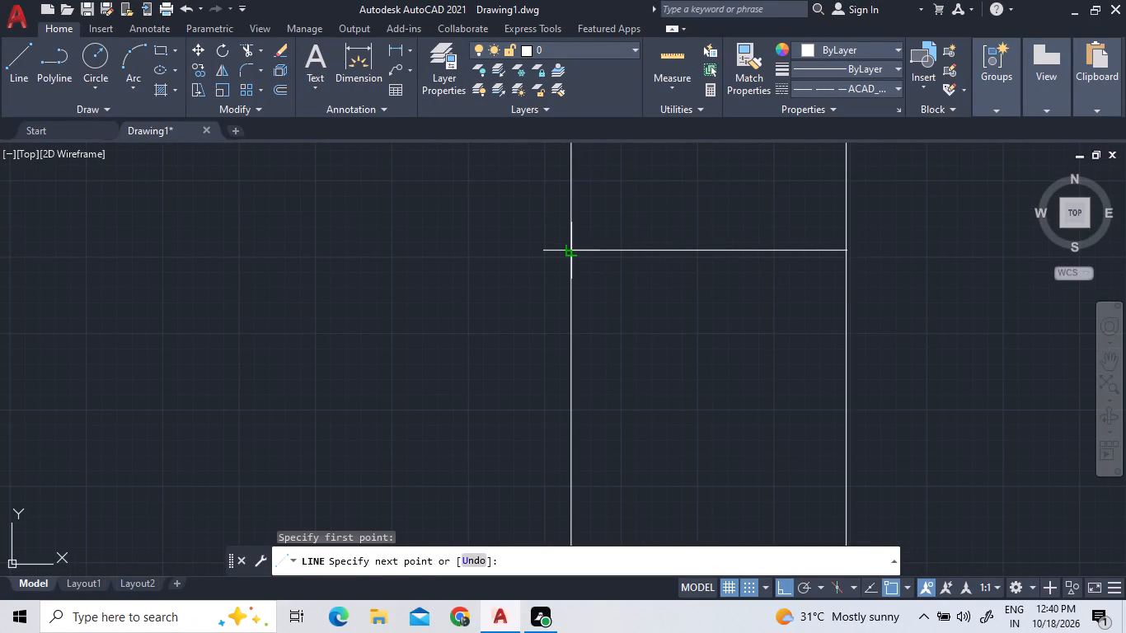
scroll(567, 249, up, 3)
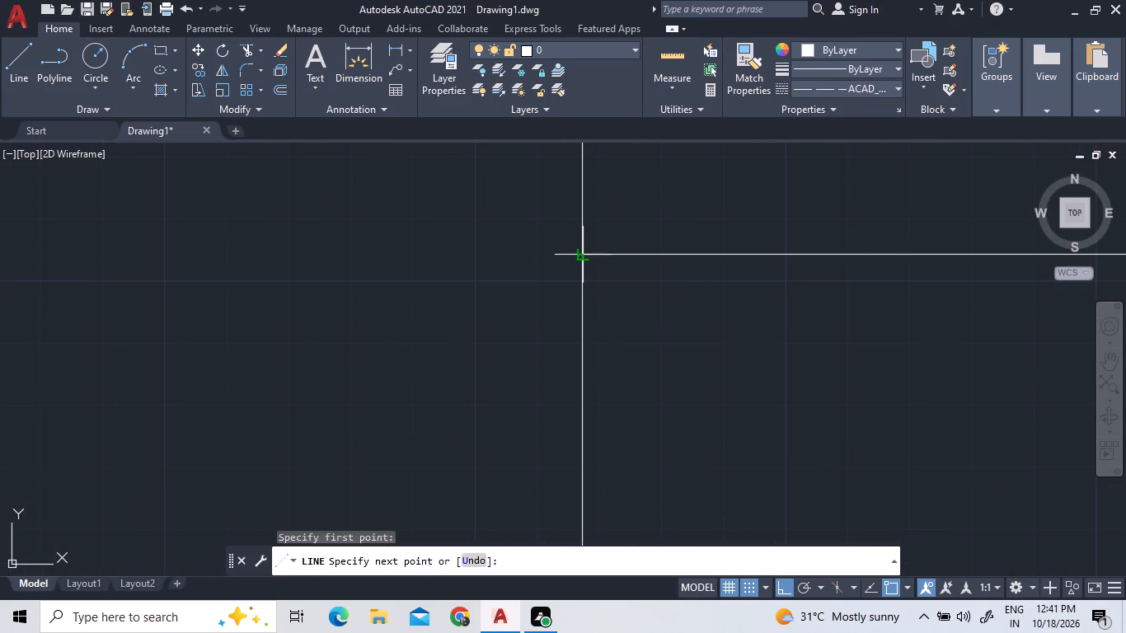
scroll(581, 254, up, 3)
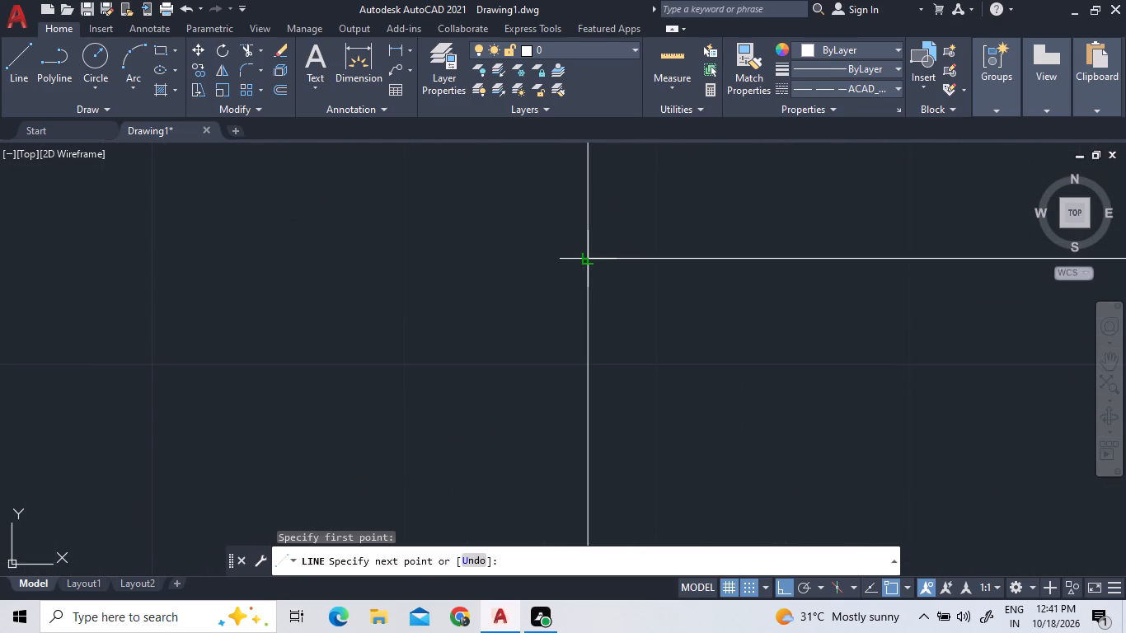
double_click(589, 260)
scroll(630, 251, down, 11)
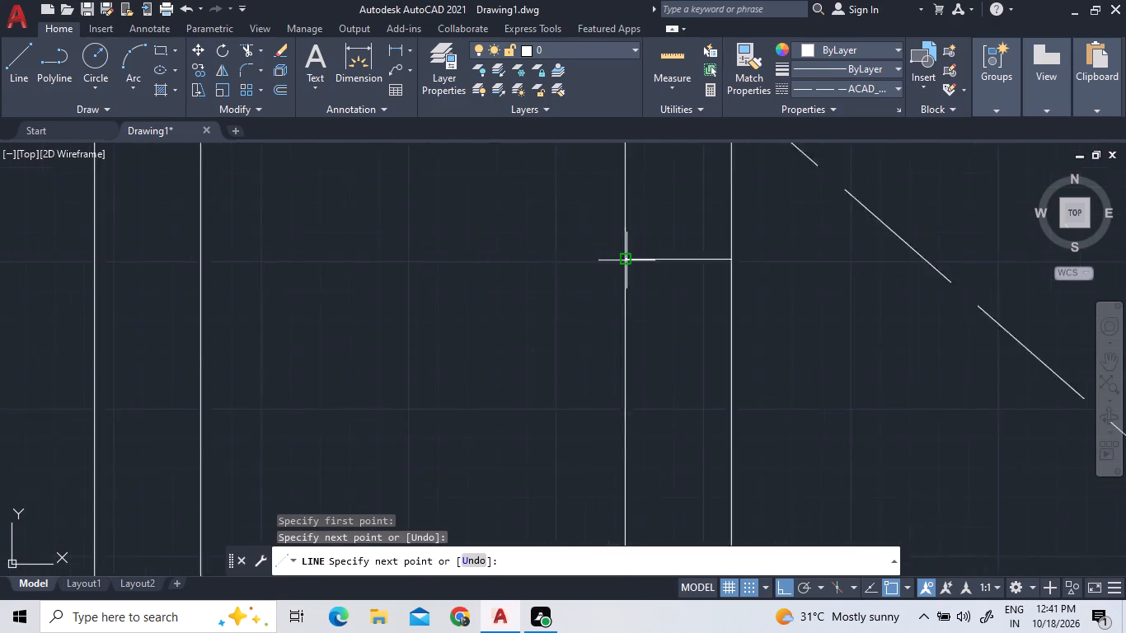
scroll(626, 260, down, 5)
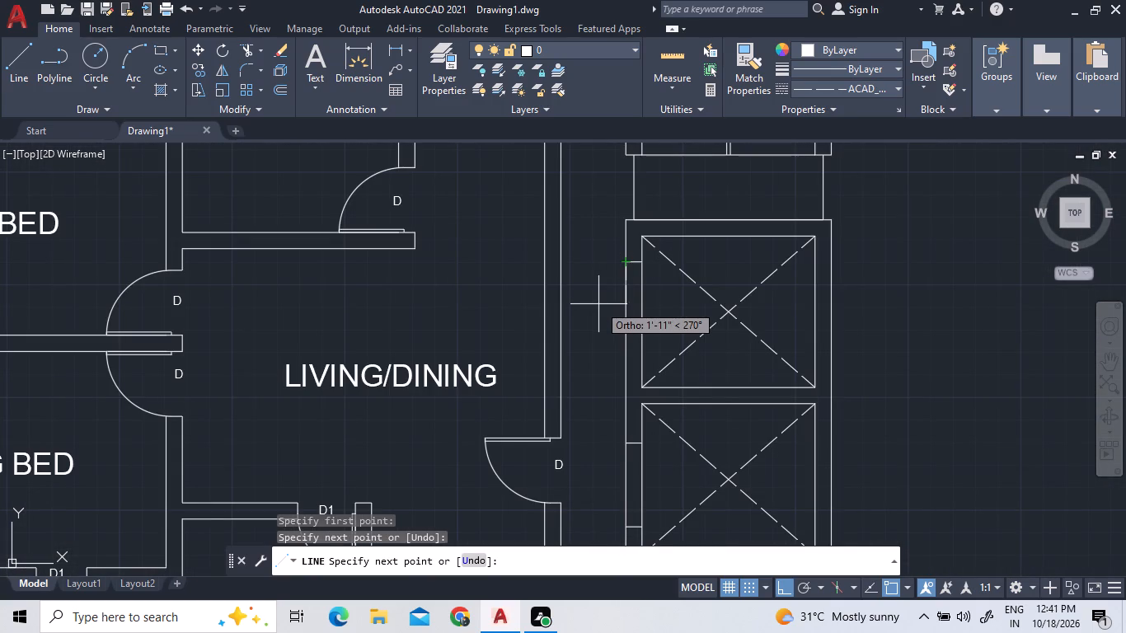
key(Escape)
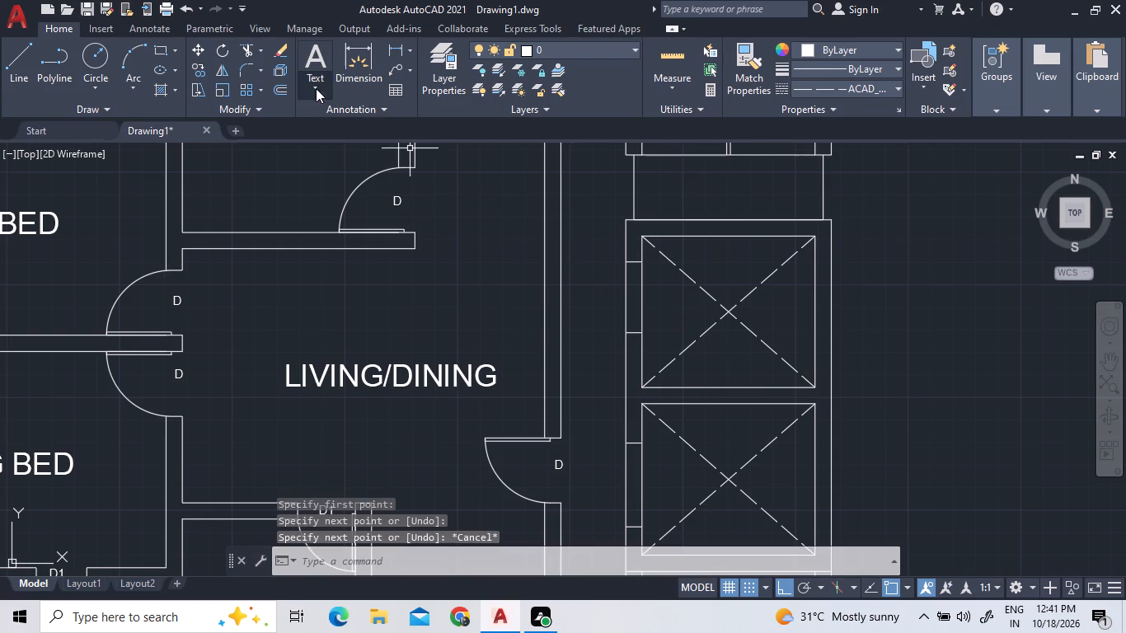
Trim the inner and outer left wall lines between the short marker lines to open both crossed shafts.
click(247, 45)
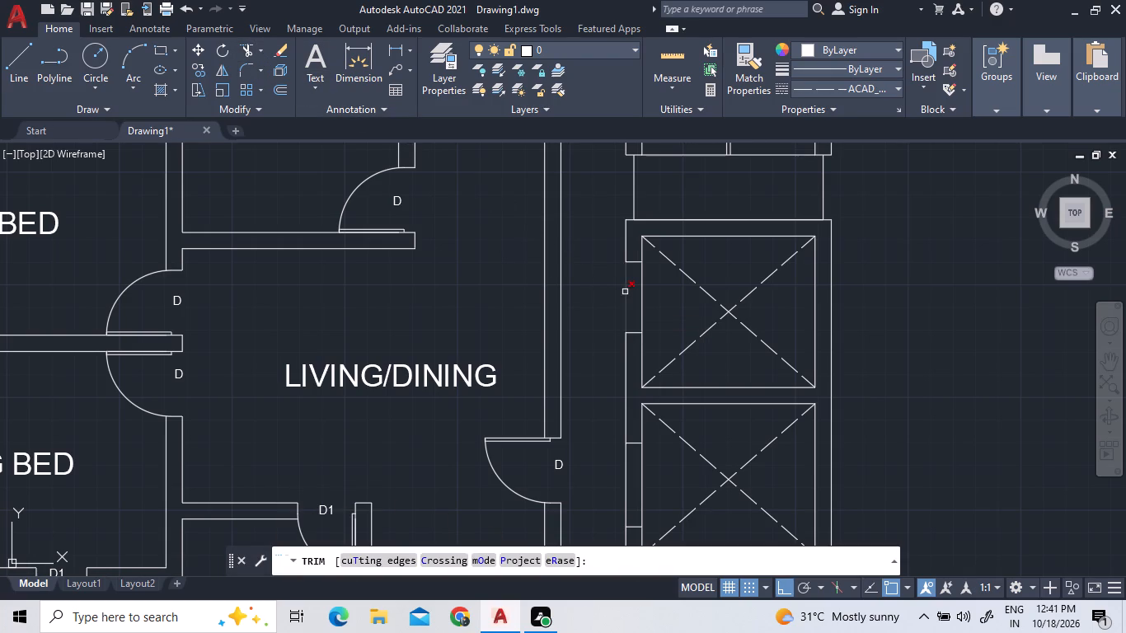
click(625, 292)
double_click(640, 291)
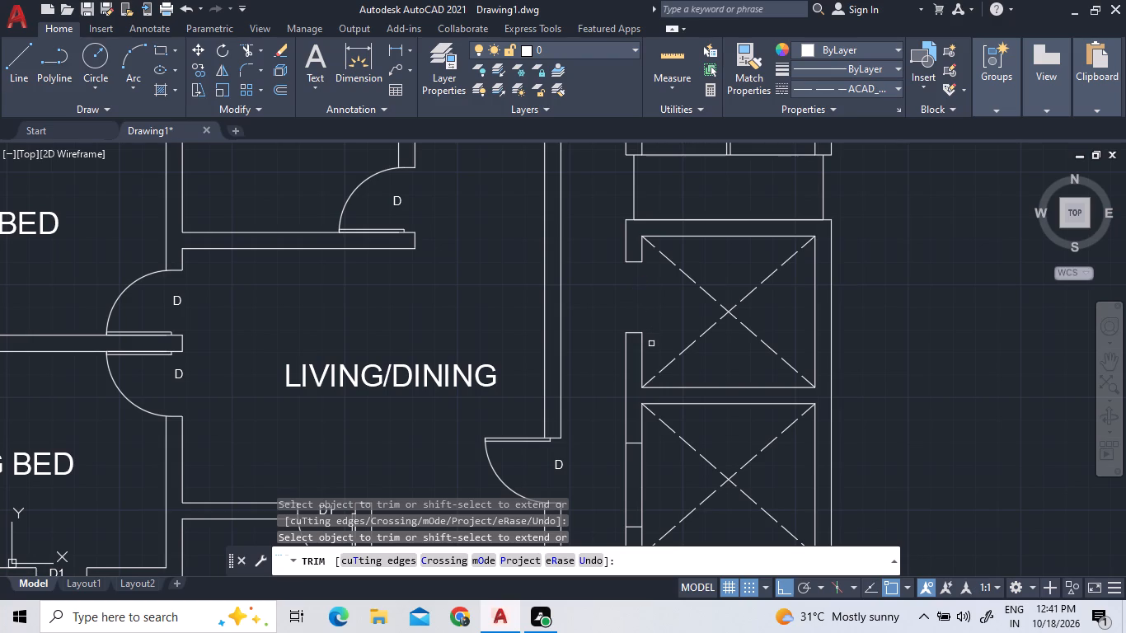
click(643, 462)
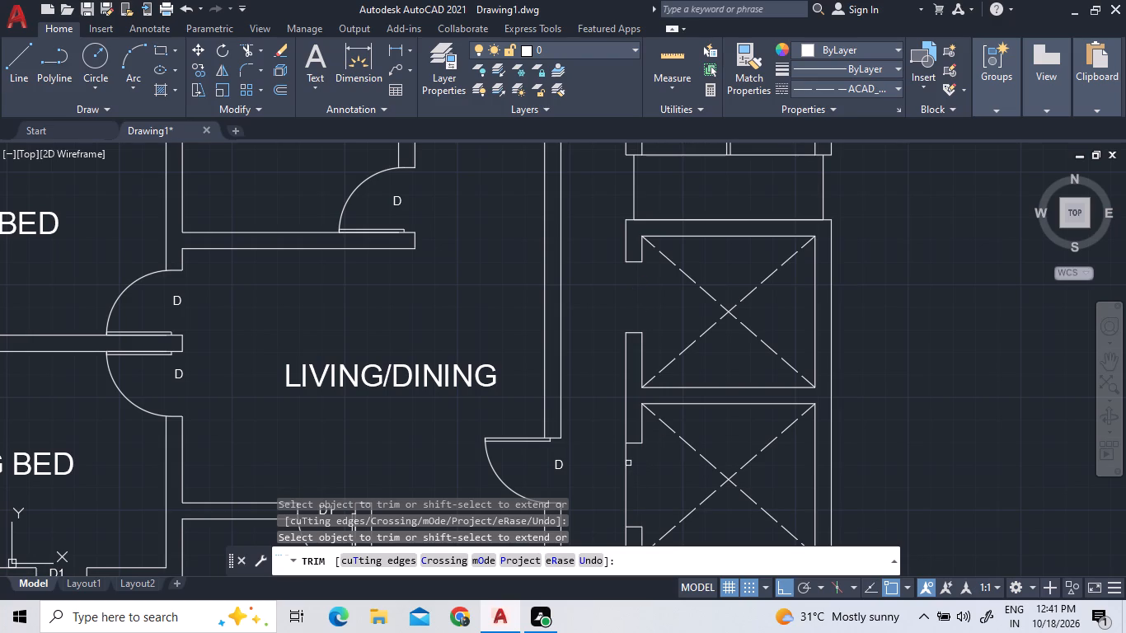
click(626, 463)
right_click(581, 280)
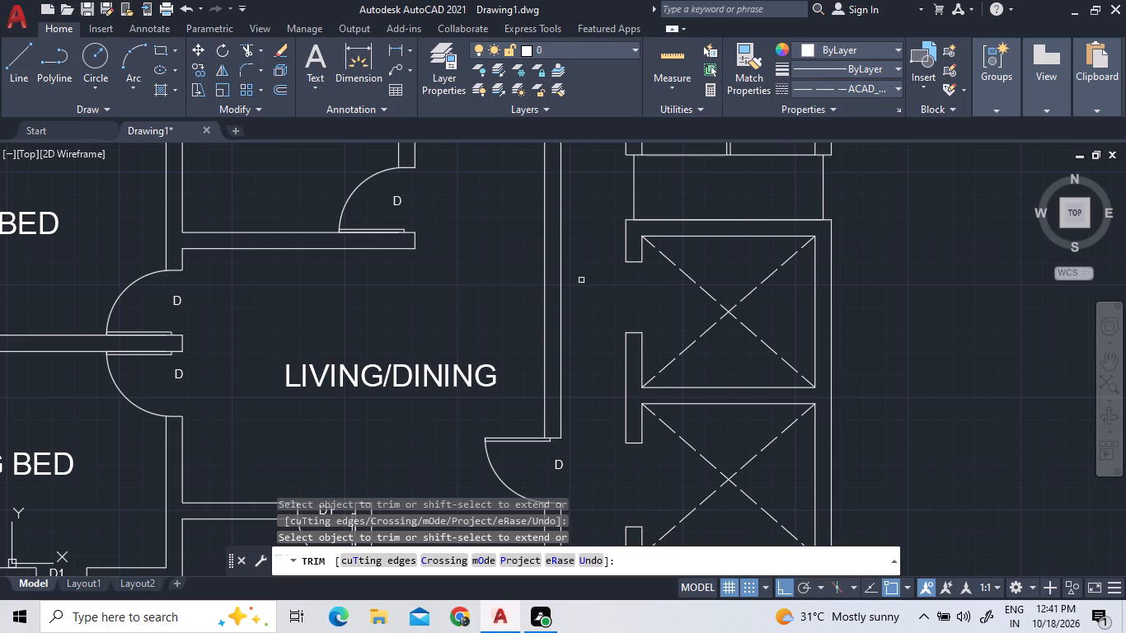
click(593, 290)
scroll(593, 289, down, 3)
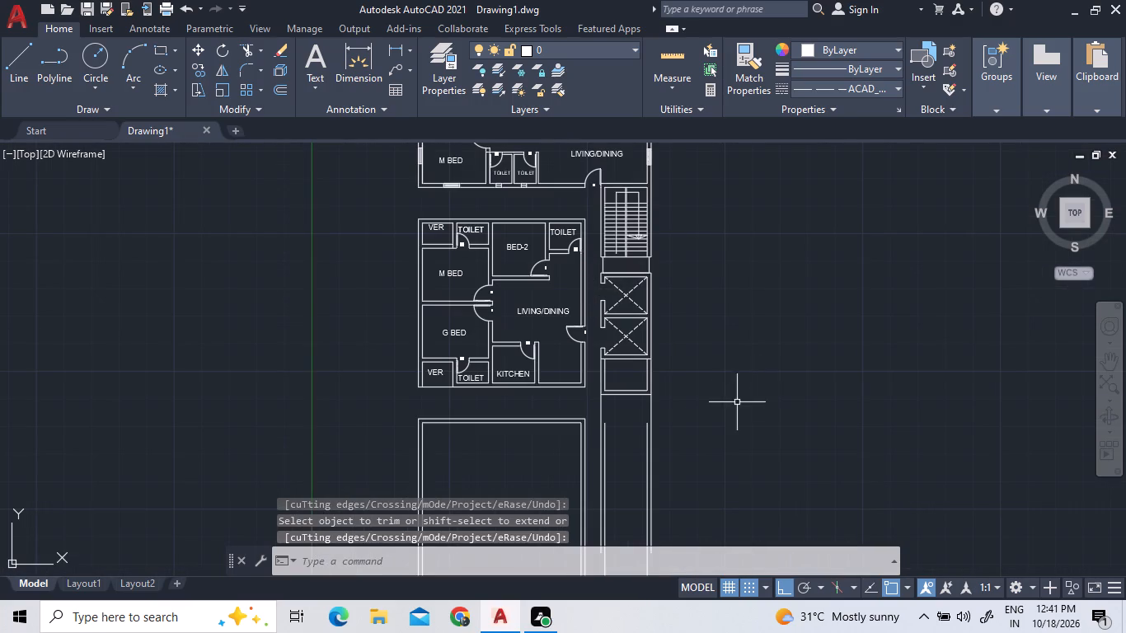
scroll(625, 411, up, 3)
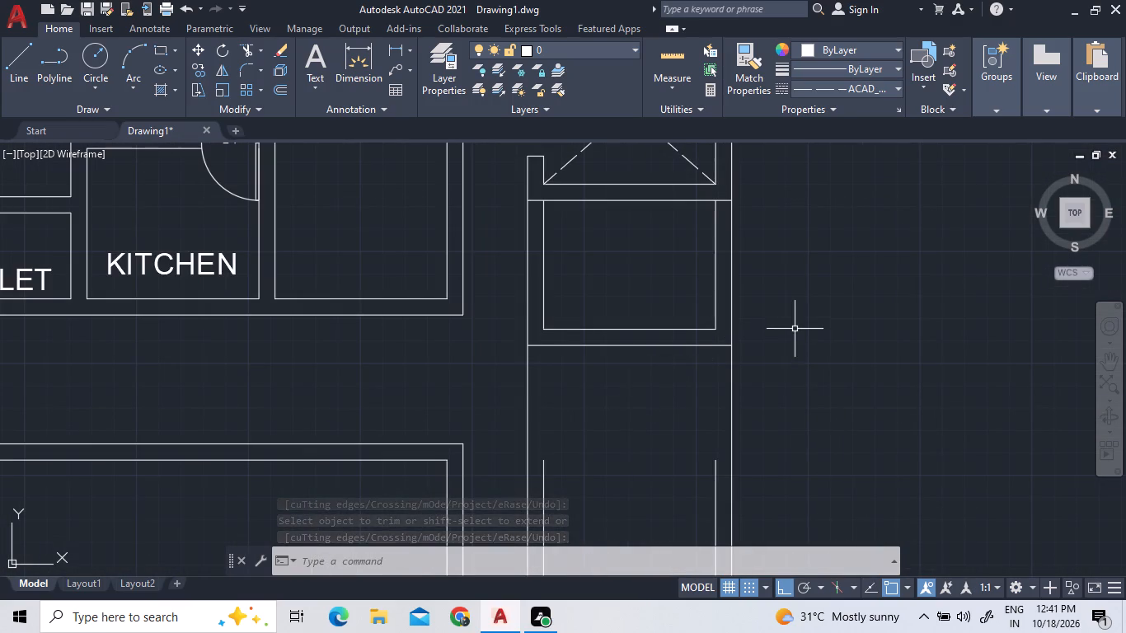
Trim away all inner and outer wall lines of the empty bay directly below the lower crossed shaft.
double_click(799, 329)
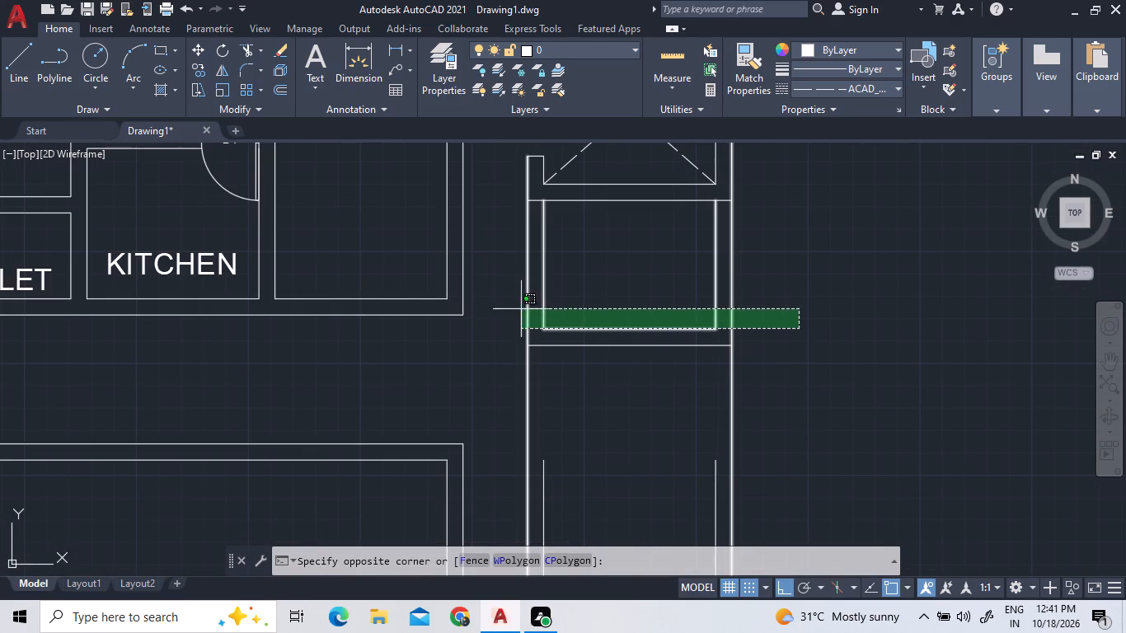
click(862, 300)
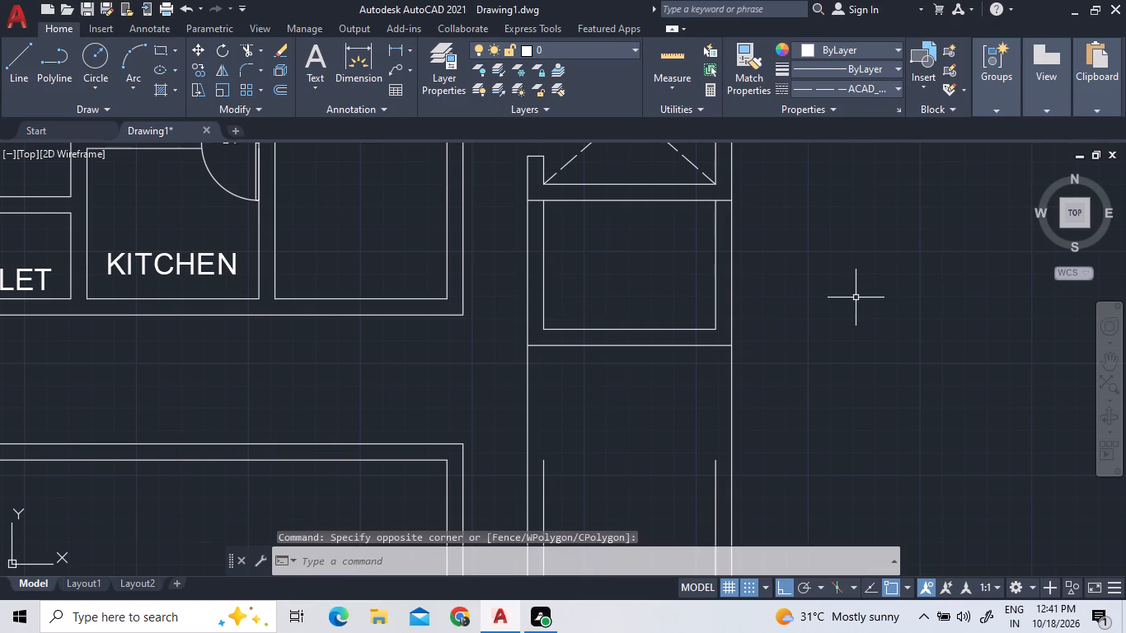
click(250, 54)
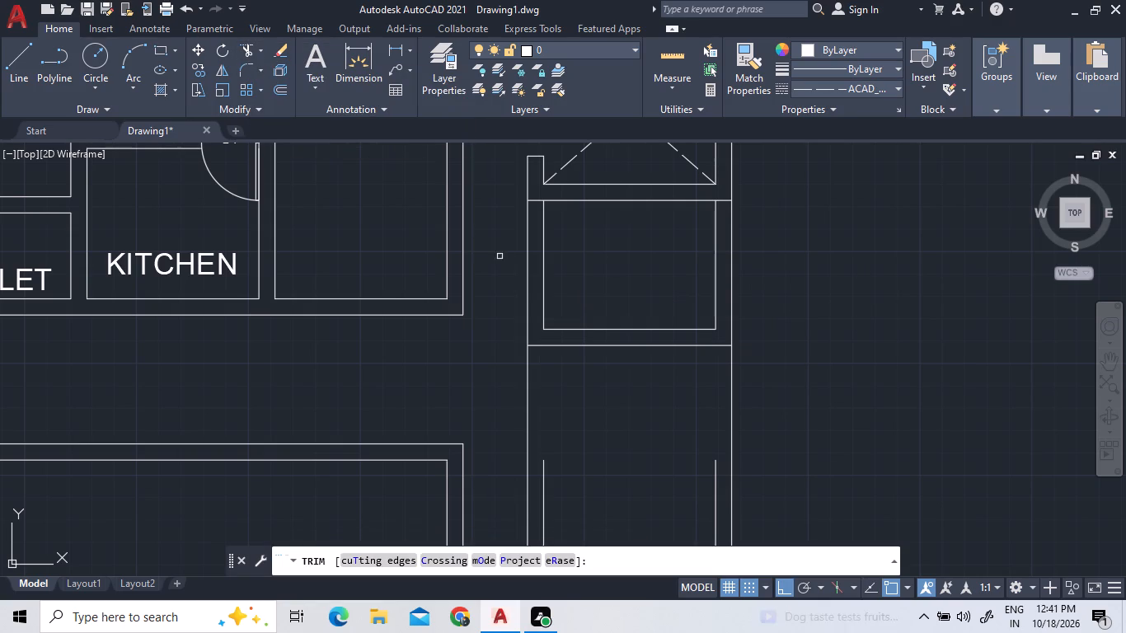
click(526, 267)
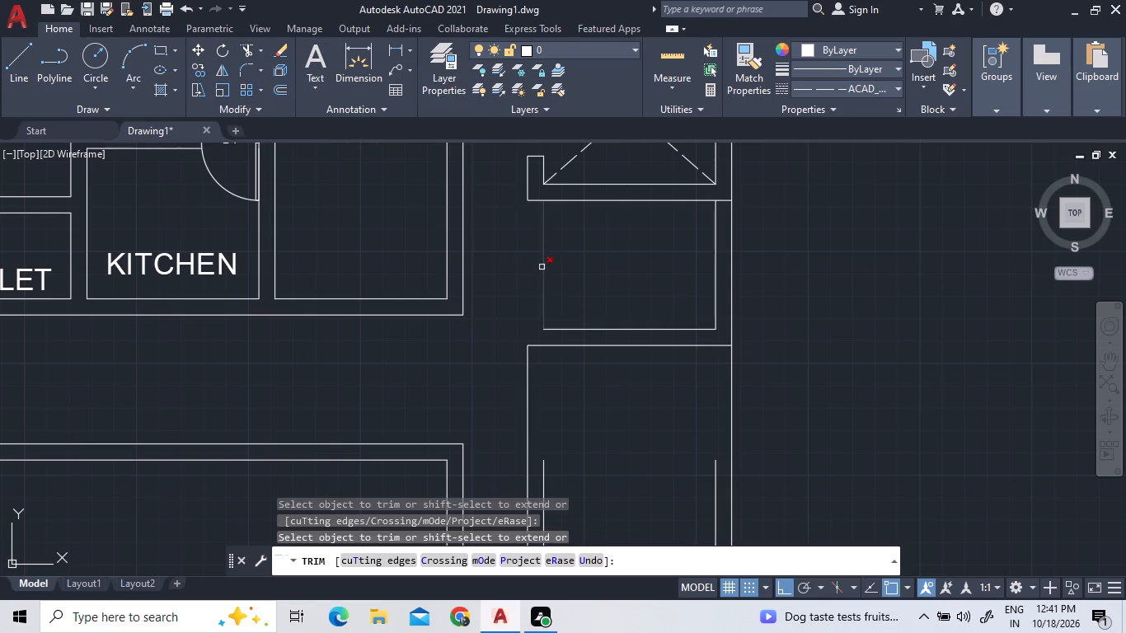
click(540, 264)
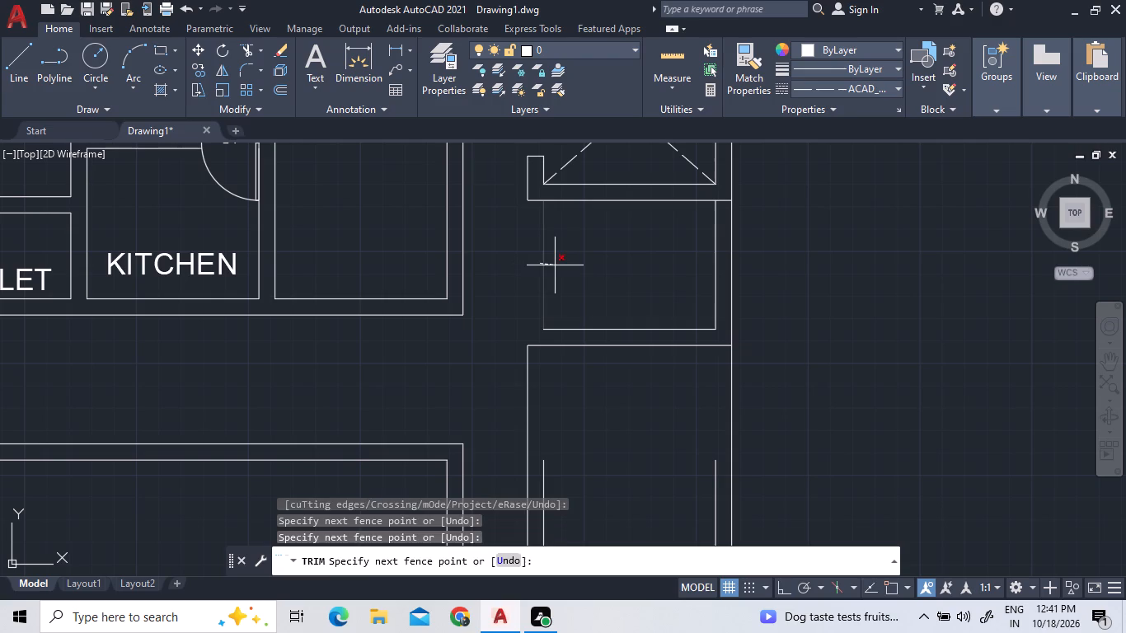
click(555, 265)
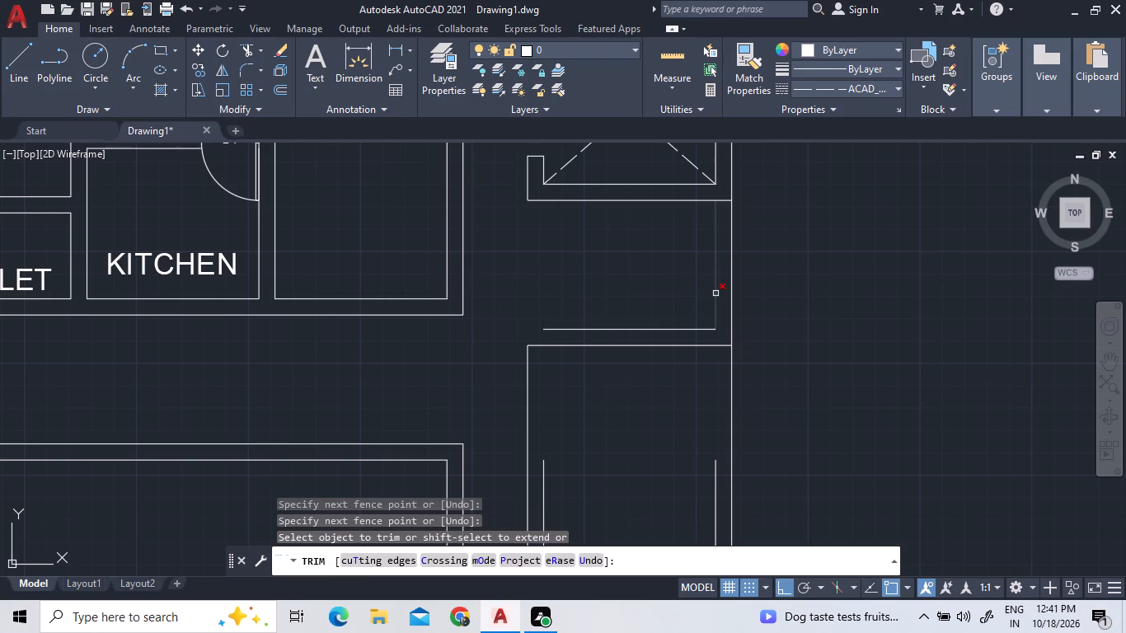
click(732, 300)
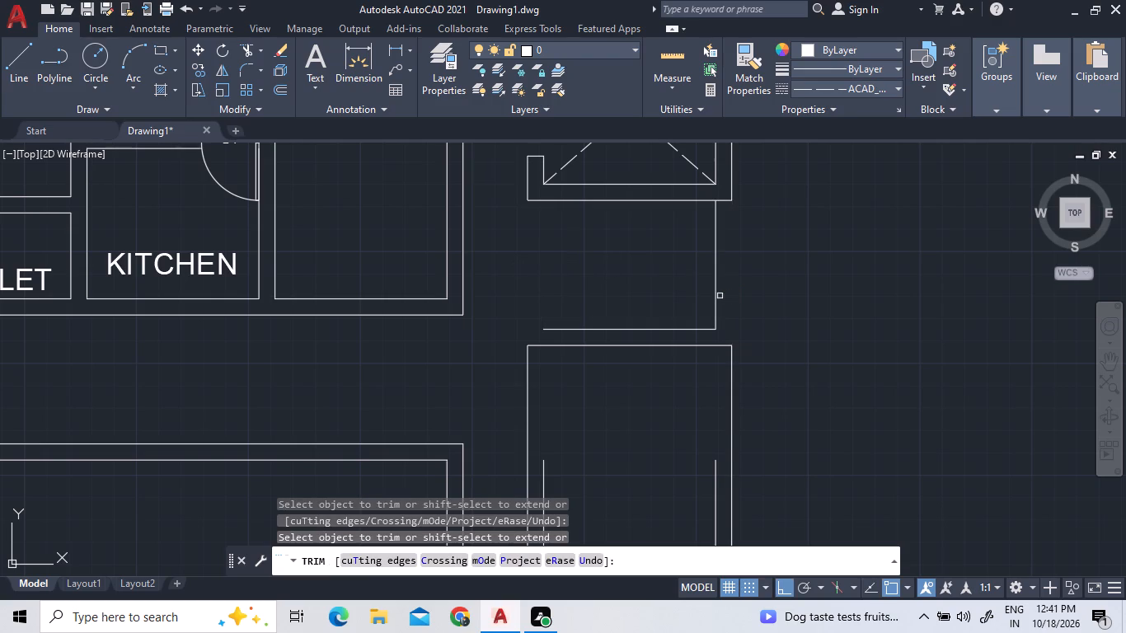
click(715, 294)
triple_click(687, 331)
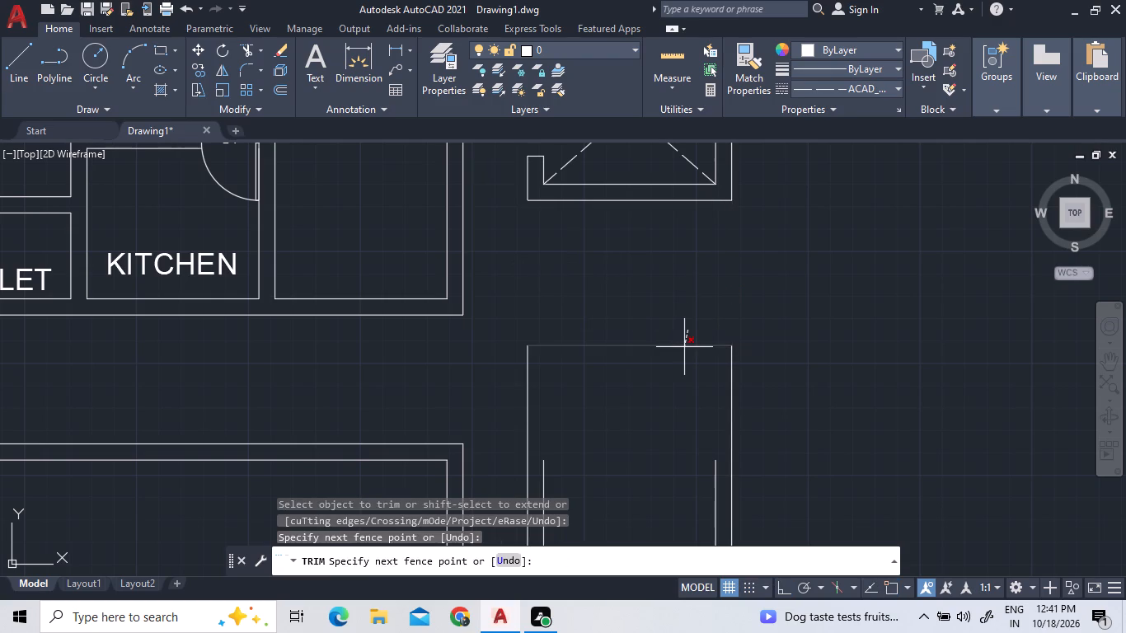
double_click(683, 347)
Trim away the two outer vertical wall lines beside the unlabelled lower apartment outline, leaving the inner pair in place.
scroll(683, 347, down, 2)
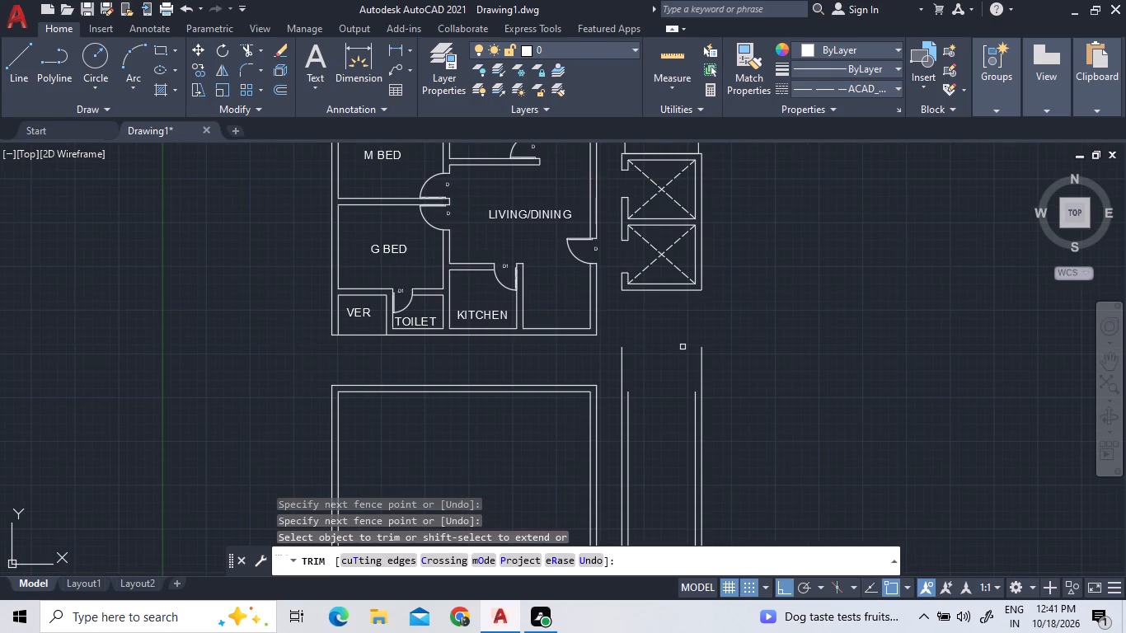
scroll(700, 330, down, 1)
double_click(701, 340)
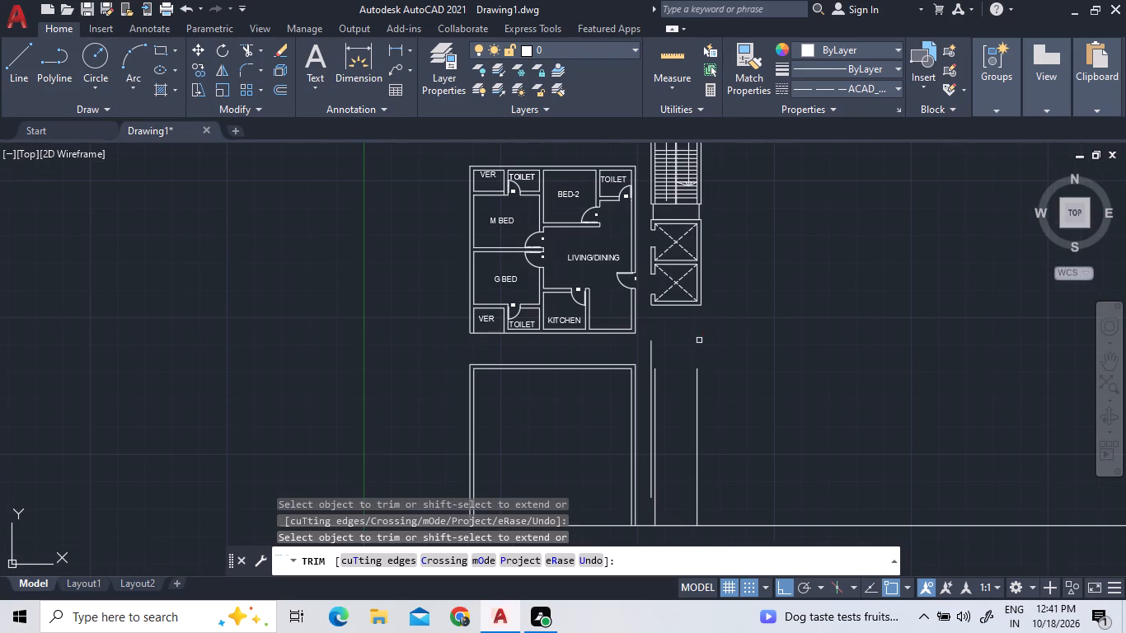
click(652, 344)
right_click(856, 358)
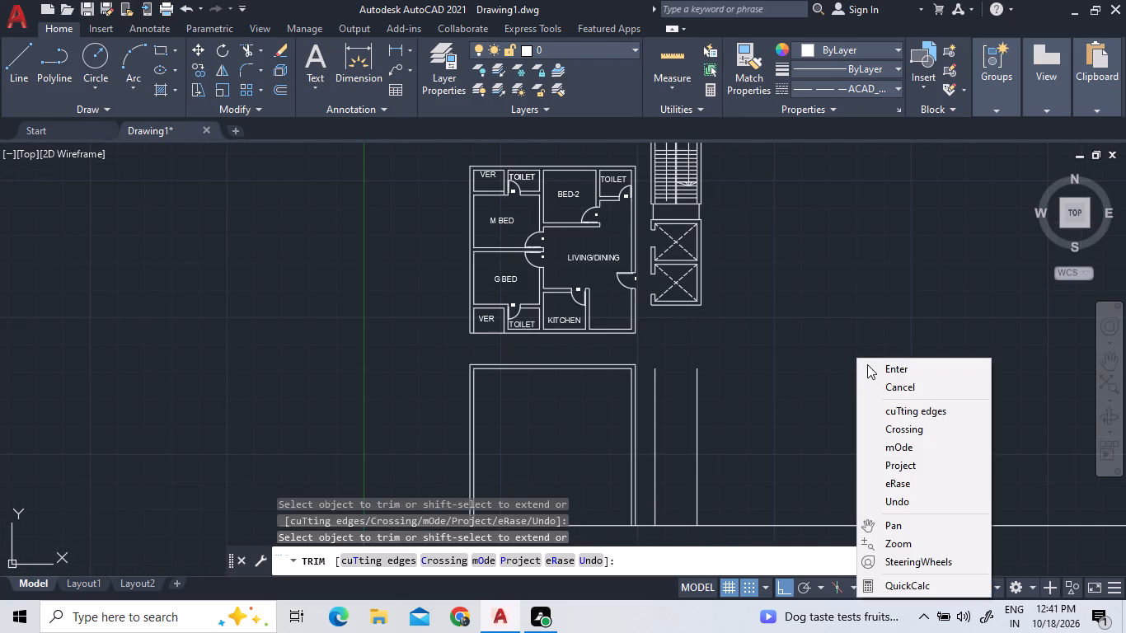
click(867, 364)
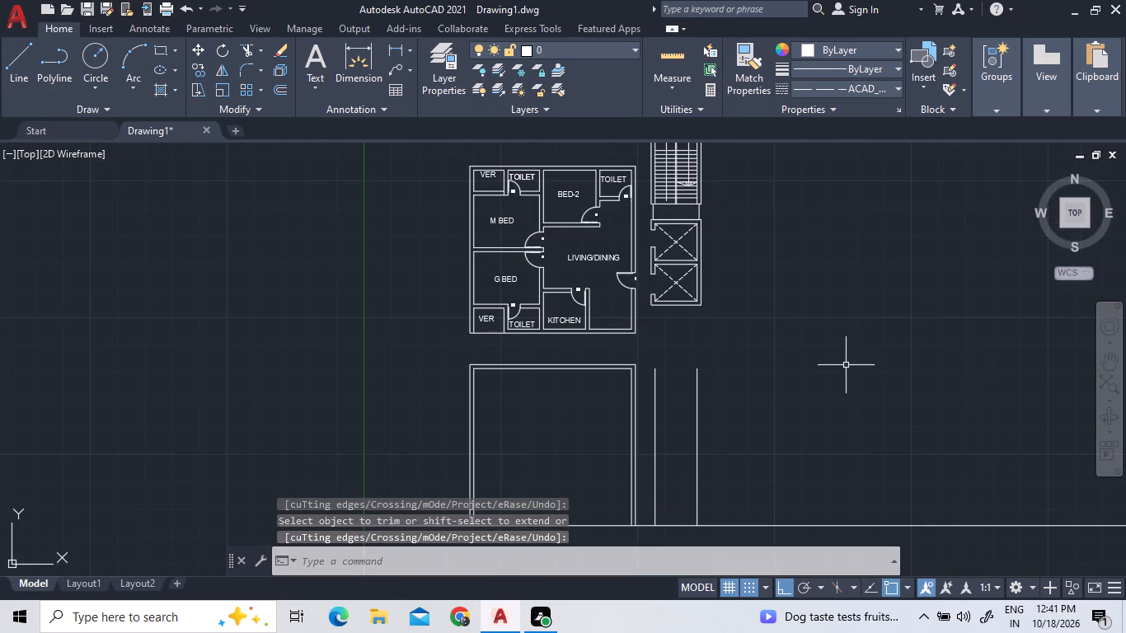
Examine the crossed shafts, the staircase and the two labelled apartment plans, including the gap between them.
scroll(738, 399, down, 1)
scroll(736, 402, up, 2)
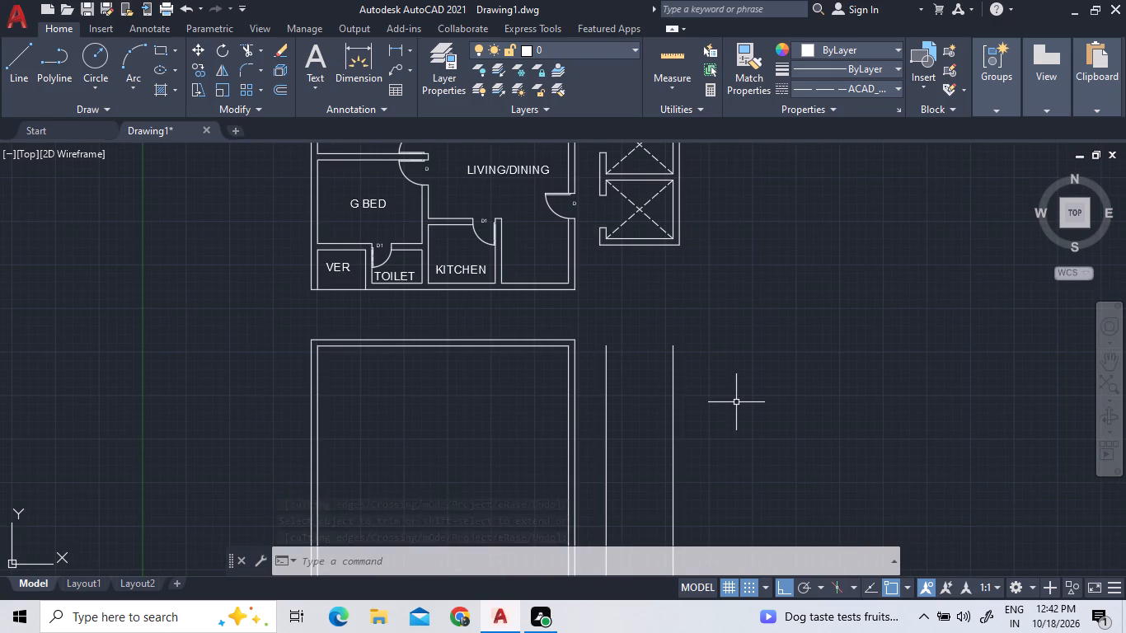
scroll(737, 402, down, 1)
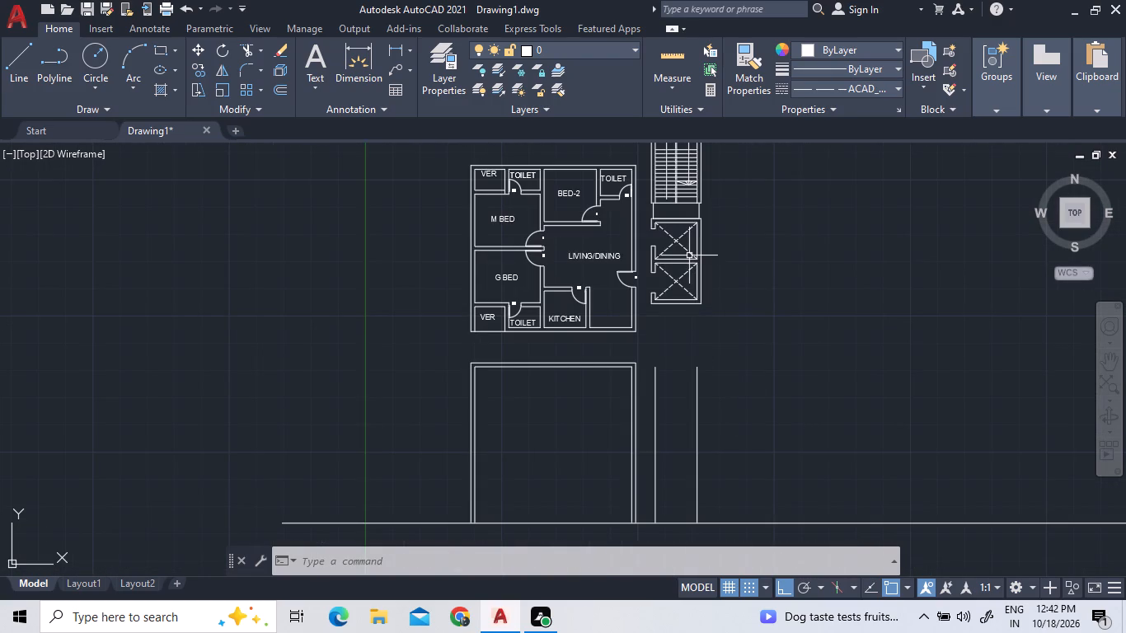
scroll(689, 256, up, 2)
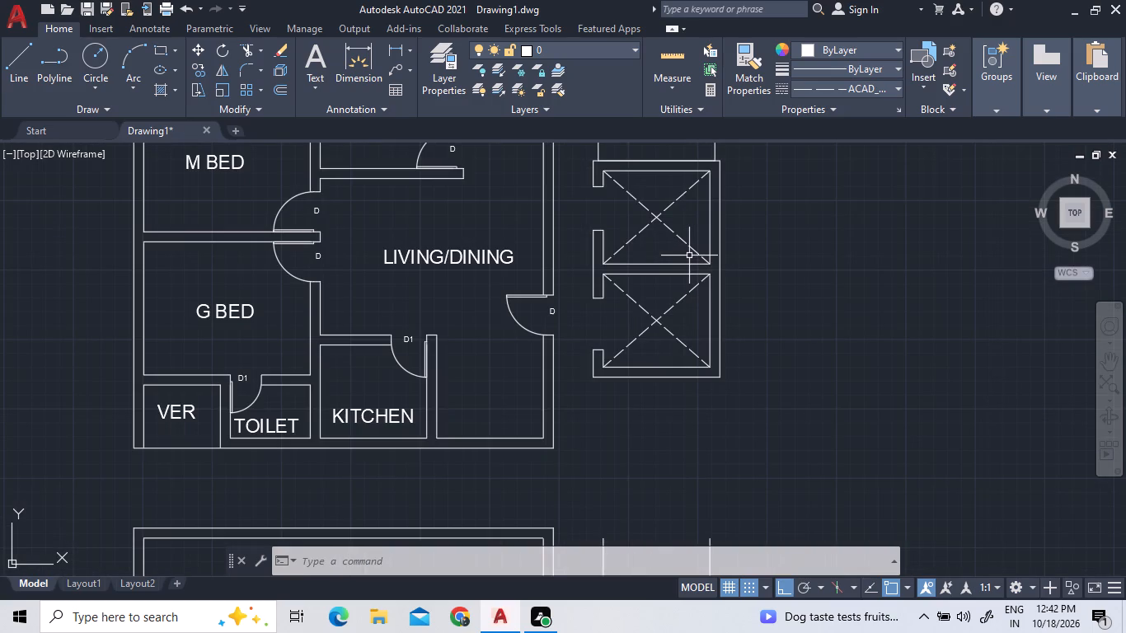
scroll(689, 256, down, 1)
scroll(811, 269, down, 1)
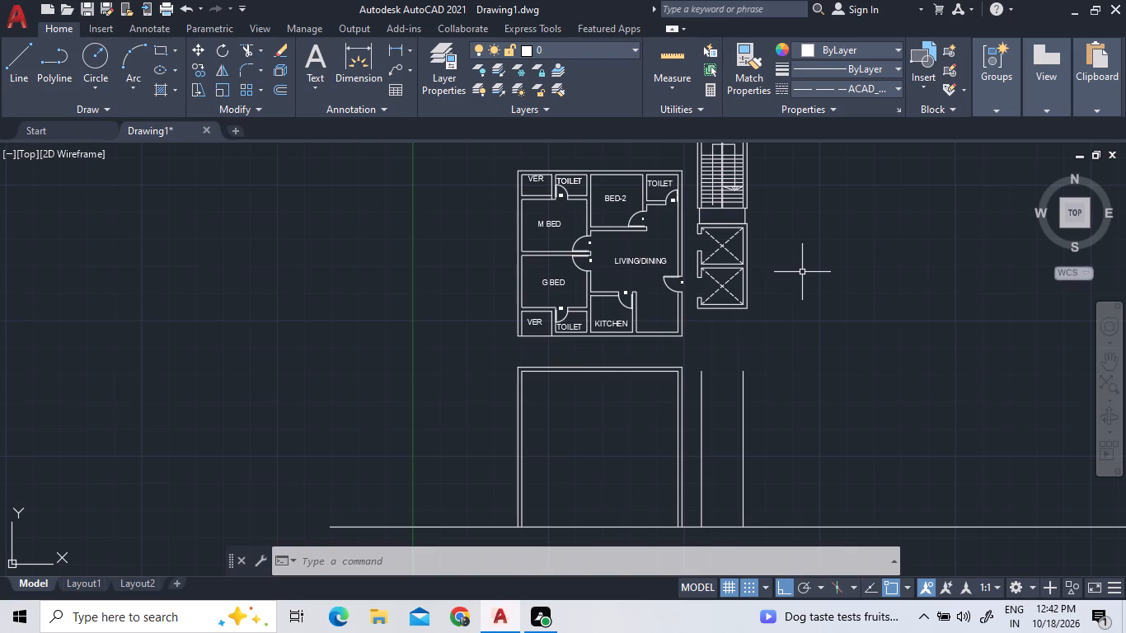
scroll(802, 272, up, 2)
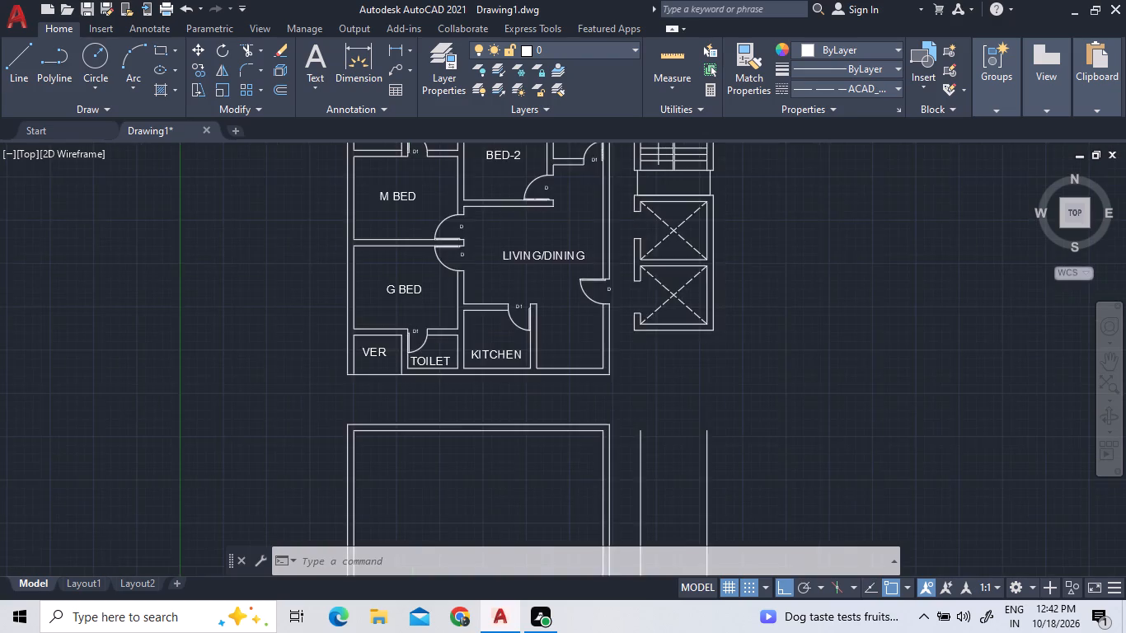
scroll(802, 272, down, 5)
scroll(781, 233, up, 6)
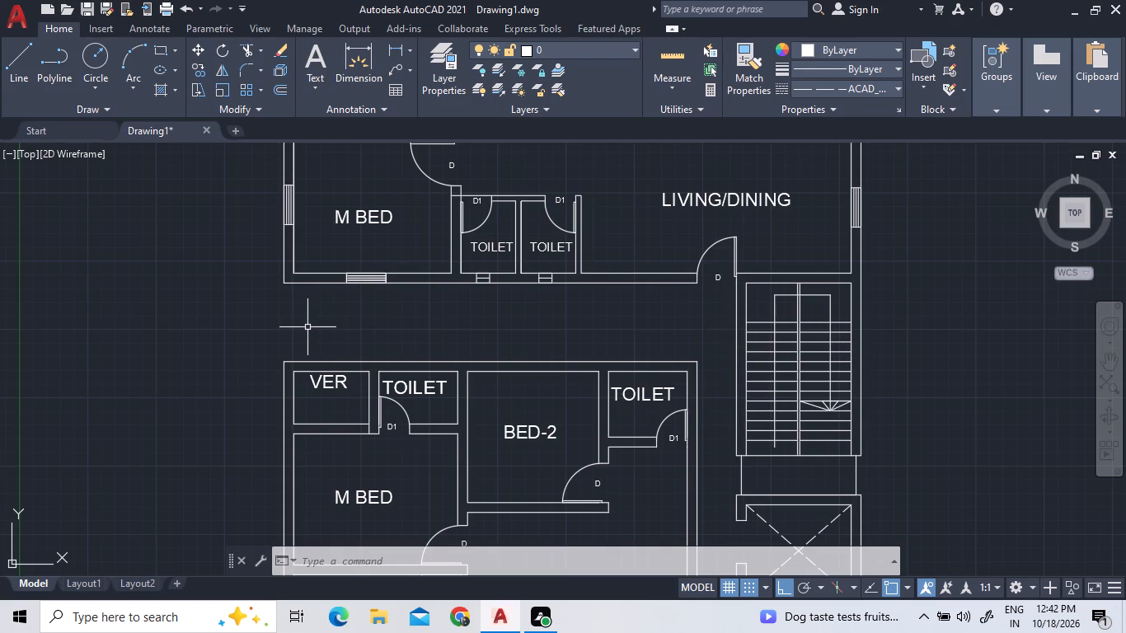
scroll(340, 307, down, 2)
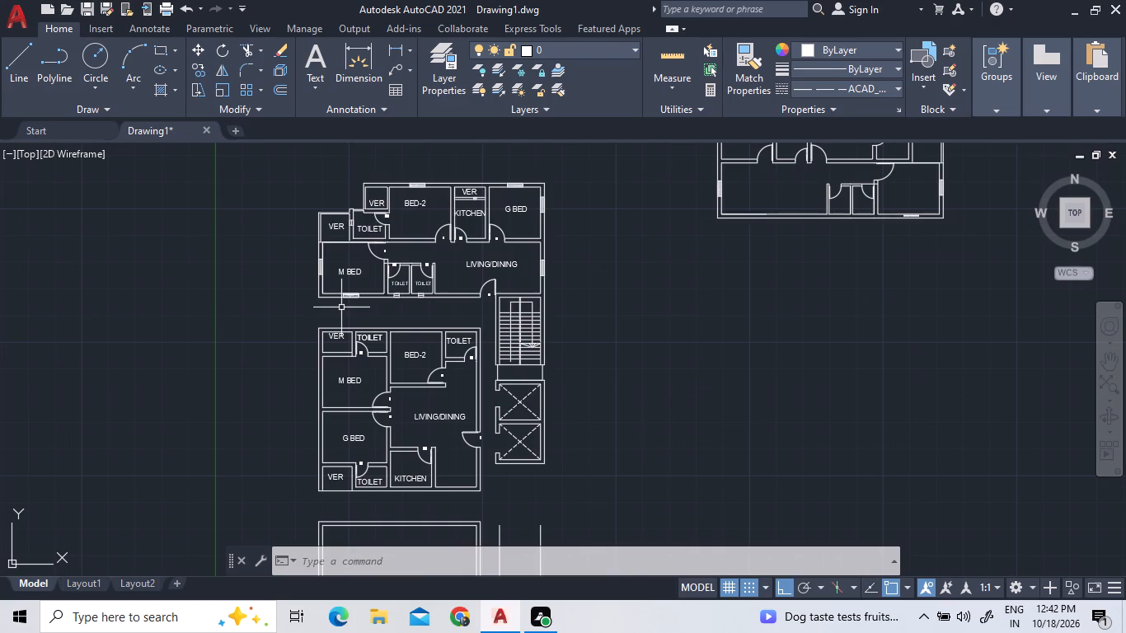
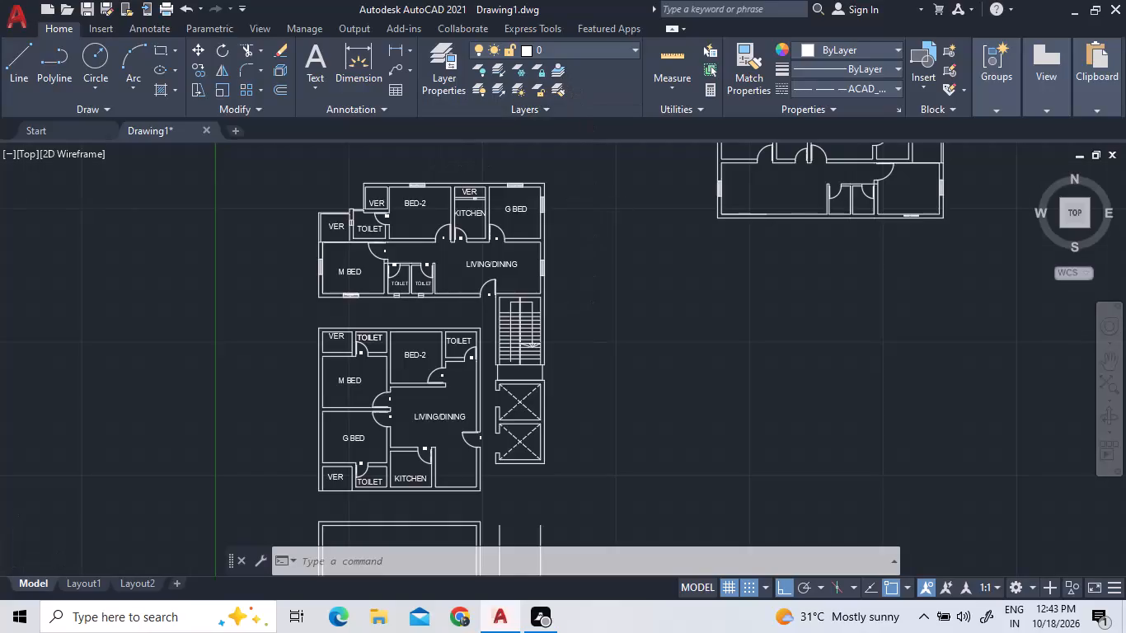
Erase the unlabelled lower apartment outline and the two vertical lines beside it, leaving the long horizontal base line in place.
scroll(595, 363, up, 3)
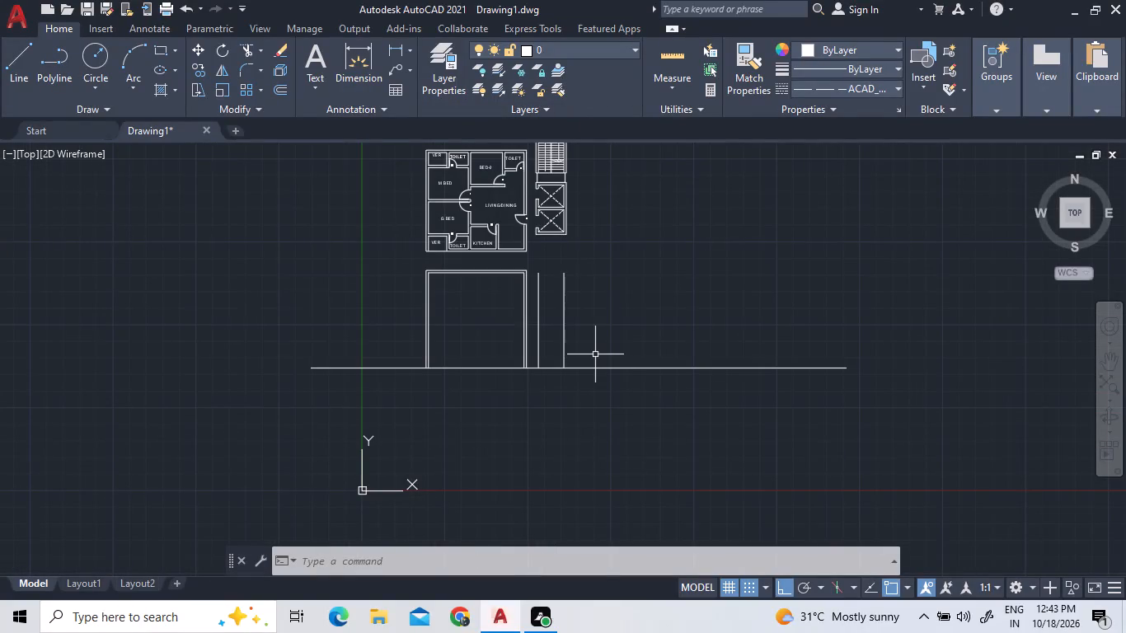
click(601, 353)
double_click(402, 288)
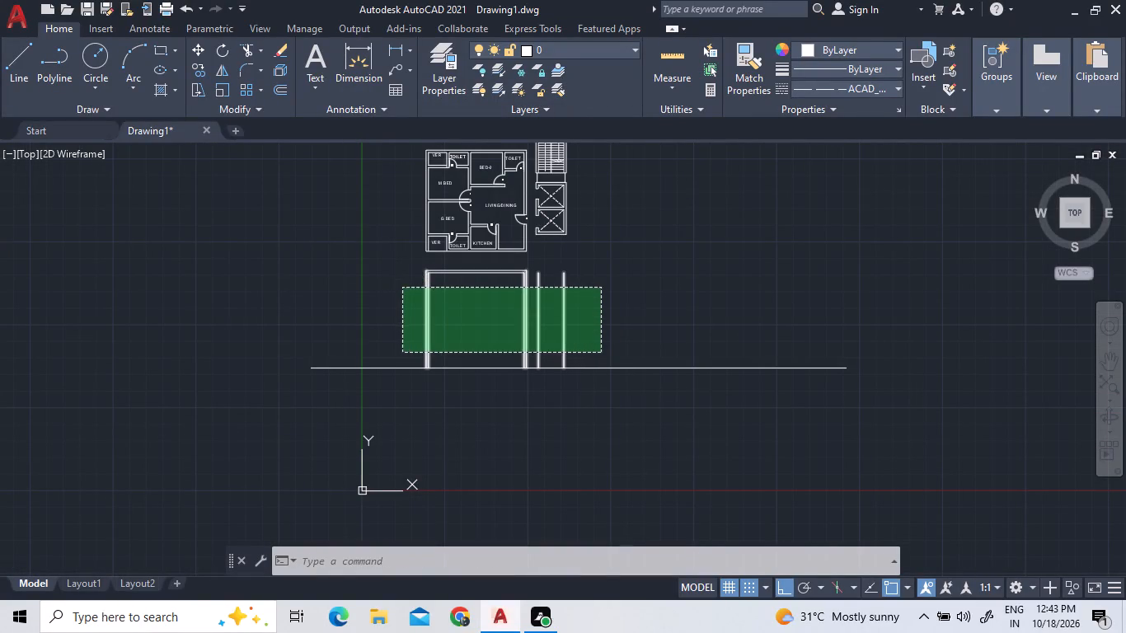
double_click(484, 289)
click(460, 257)
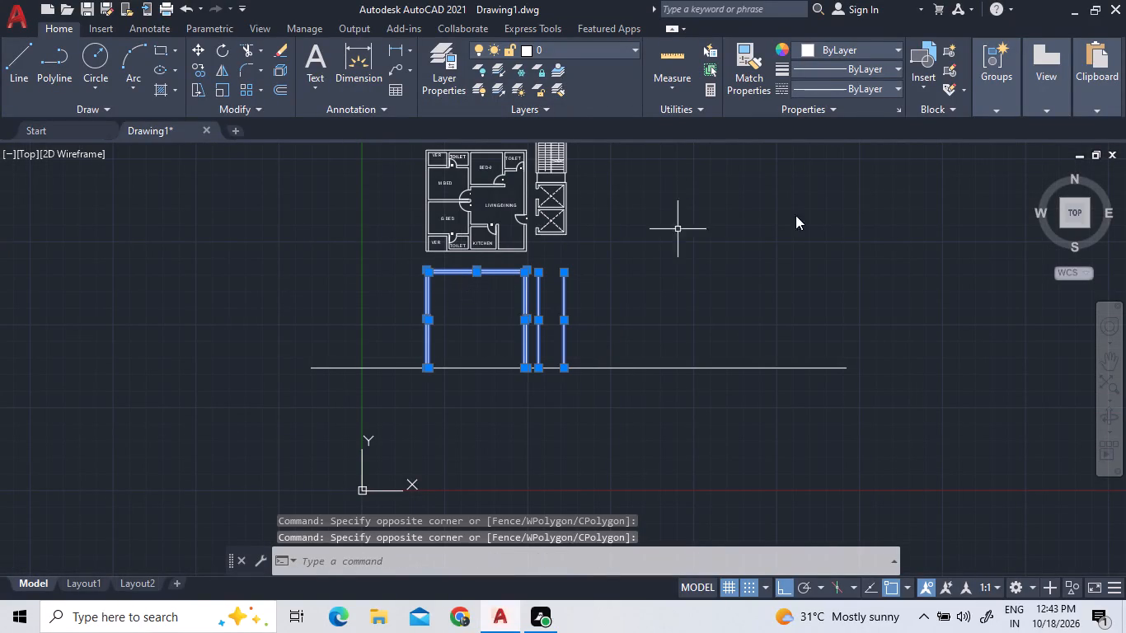
key(Delete)
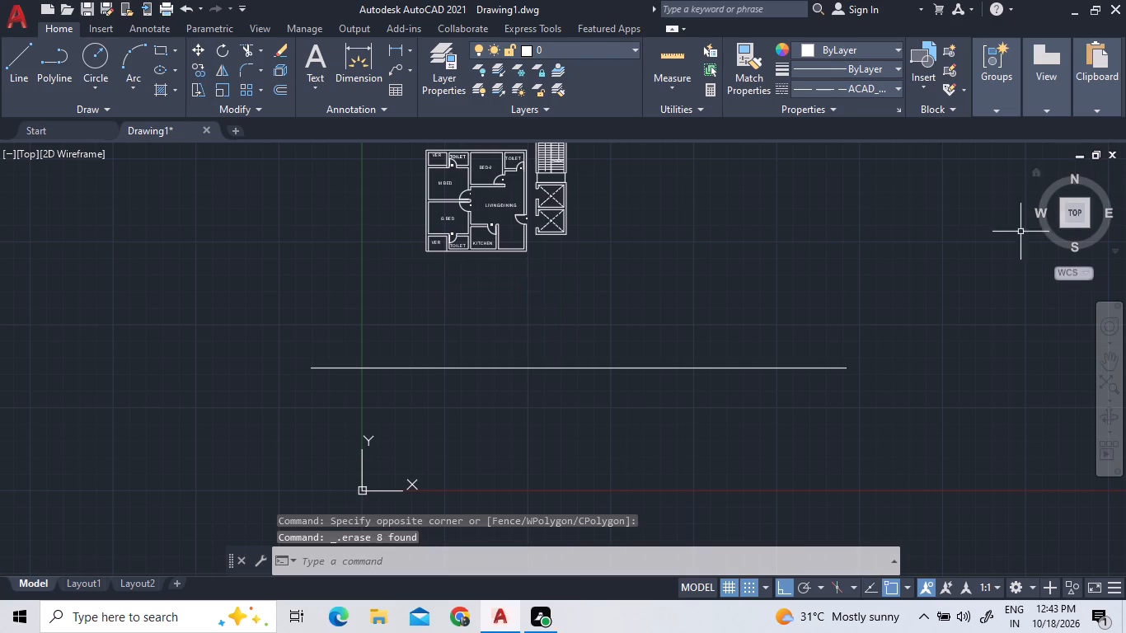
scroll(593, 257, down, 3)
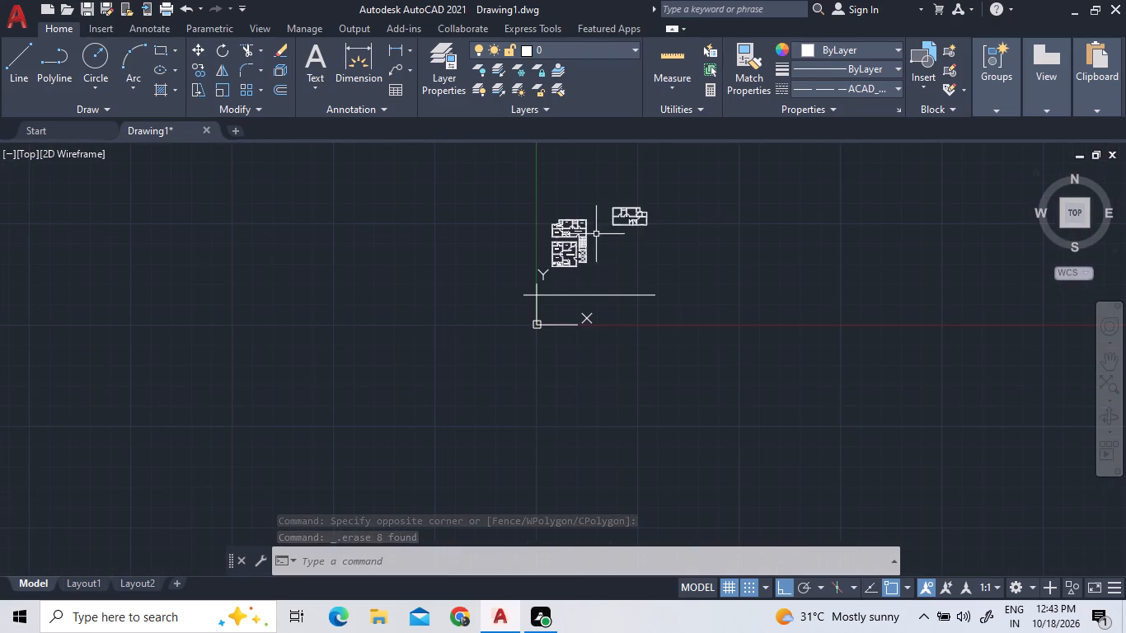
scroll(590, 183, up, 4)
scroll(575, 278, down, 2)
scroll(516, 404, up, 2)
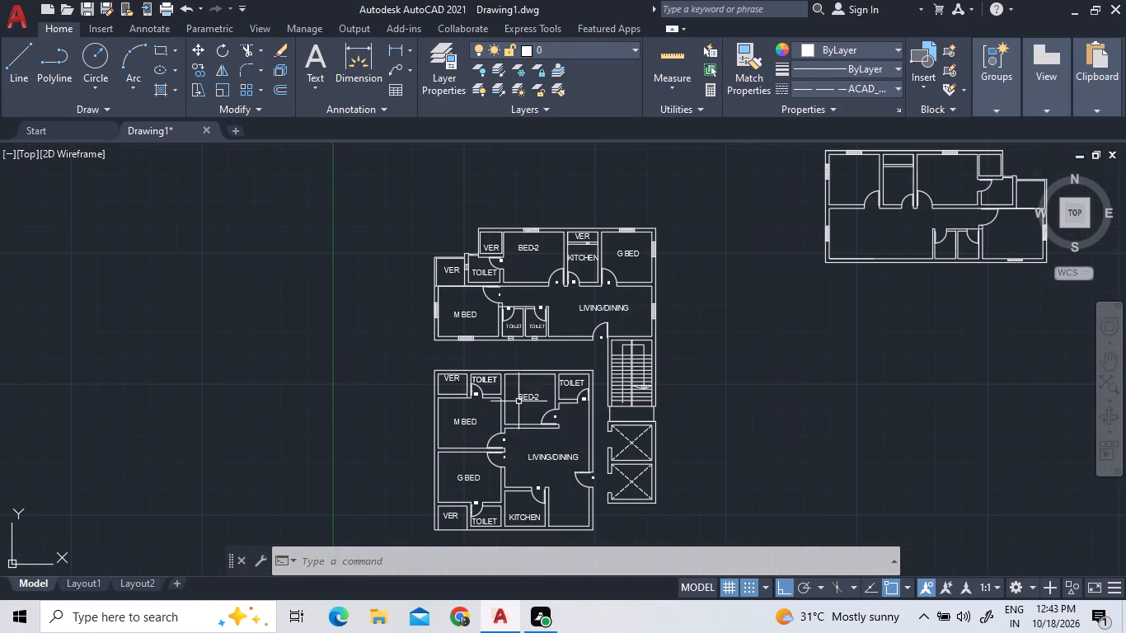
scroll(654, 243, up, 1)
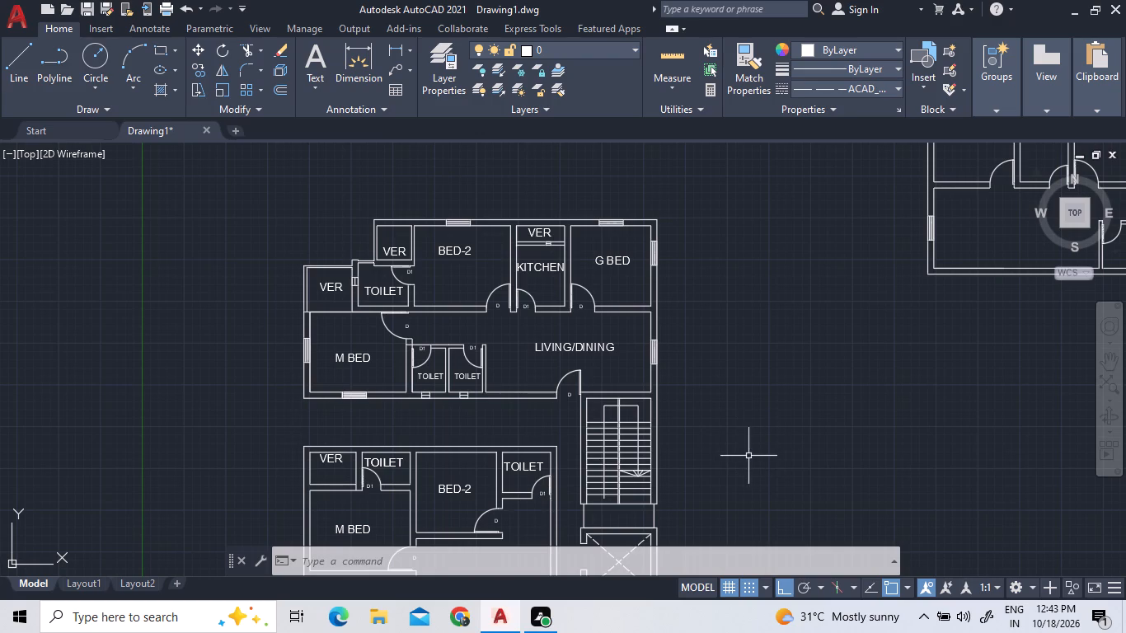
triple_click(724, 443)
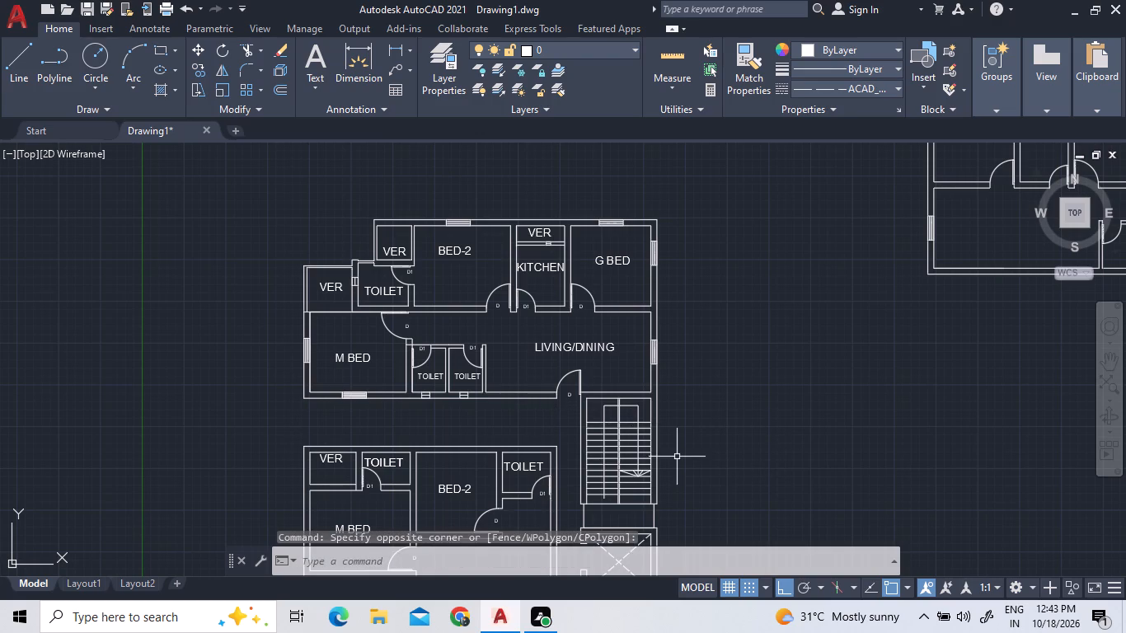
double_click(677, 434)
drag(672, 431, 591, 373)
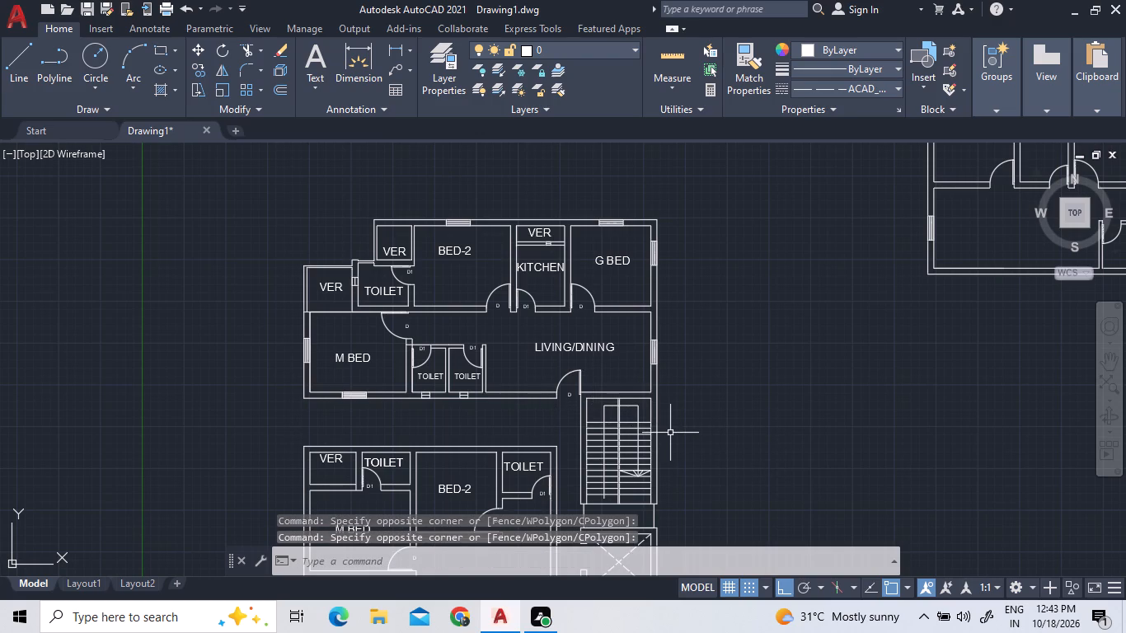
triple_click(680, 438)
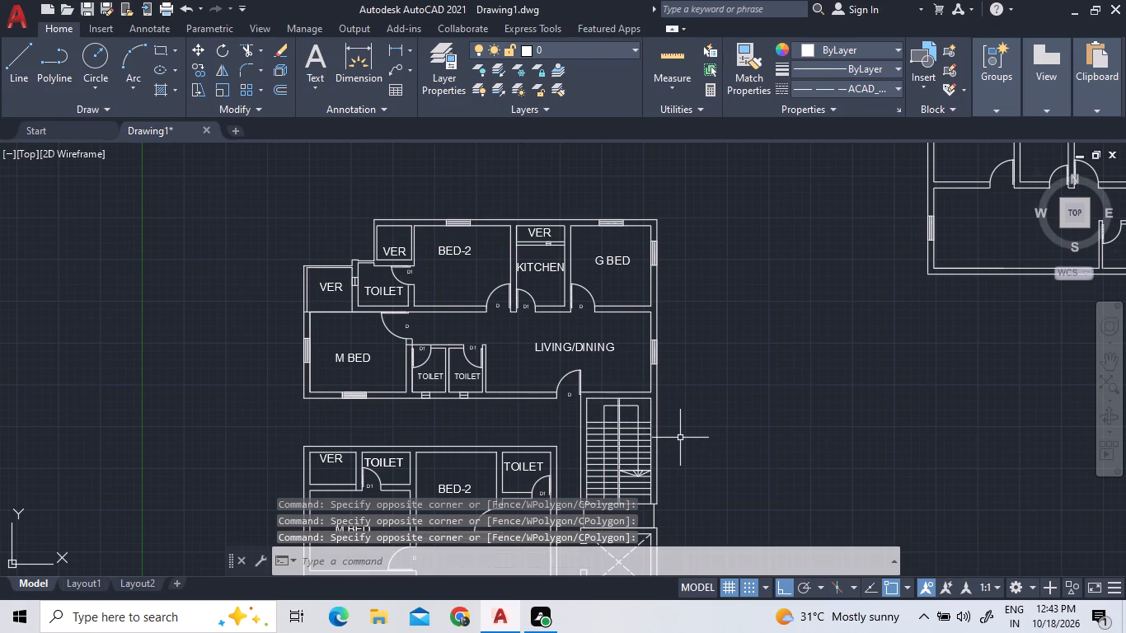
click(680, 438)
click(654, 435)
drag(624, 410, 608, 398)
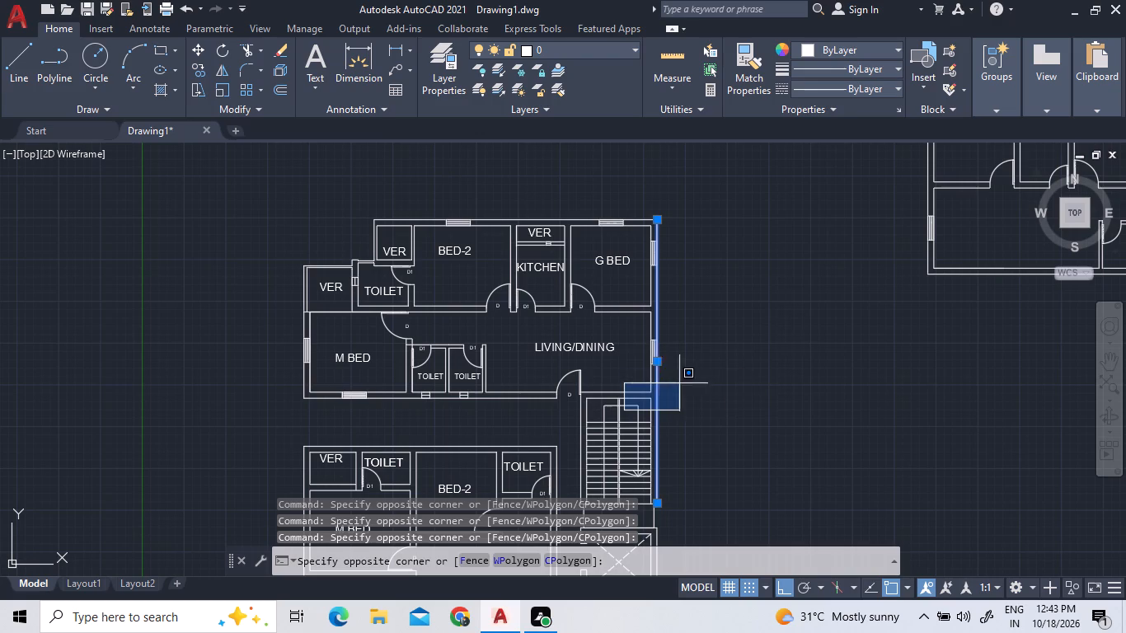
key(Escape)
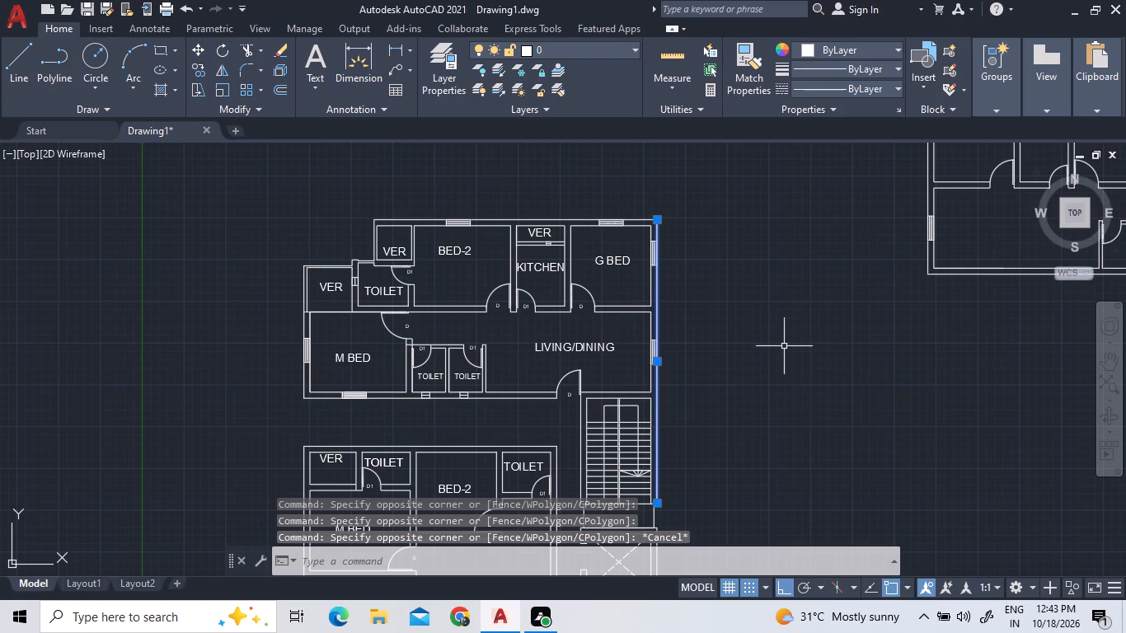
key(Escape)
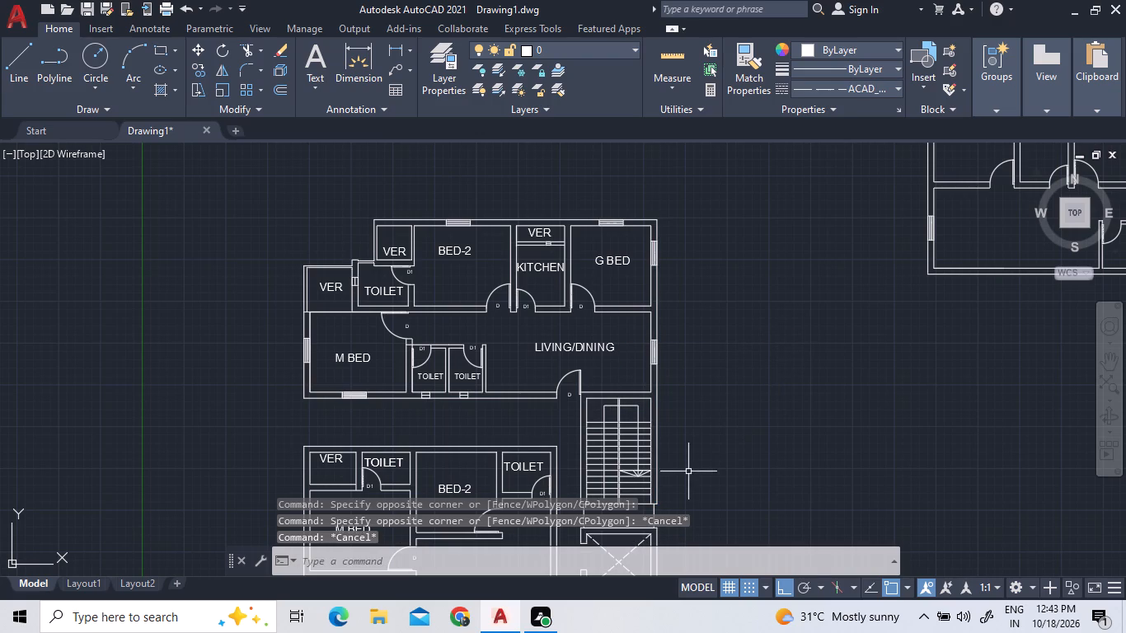
Select the upper labelled apartment plan with the whole staircase, including every tread and the arrow lines, and start mirroring the selection.
double_click(683, 447)
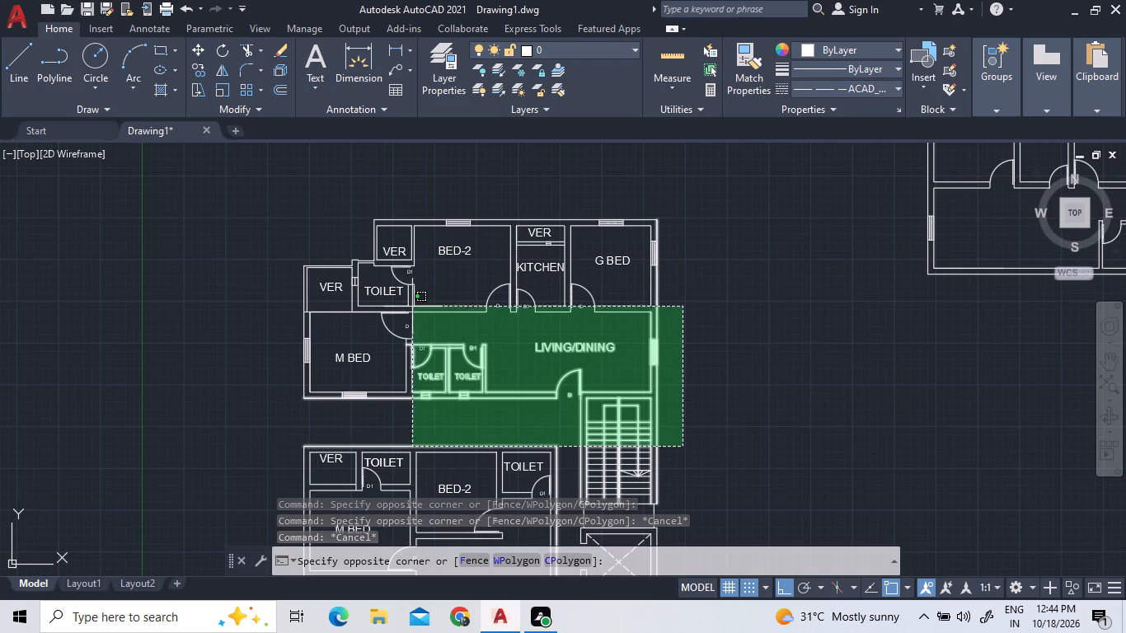
double_click(739, 452)
click(701, 435)
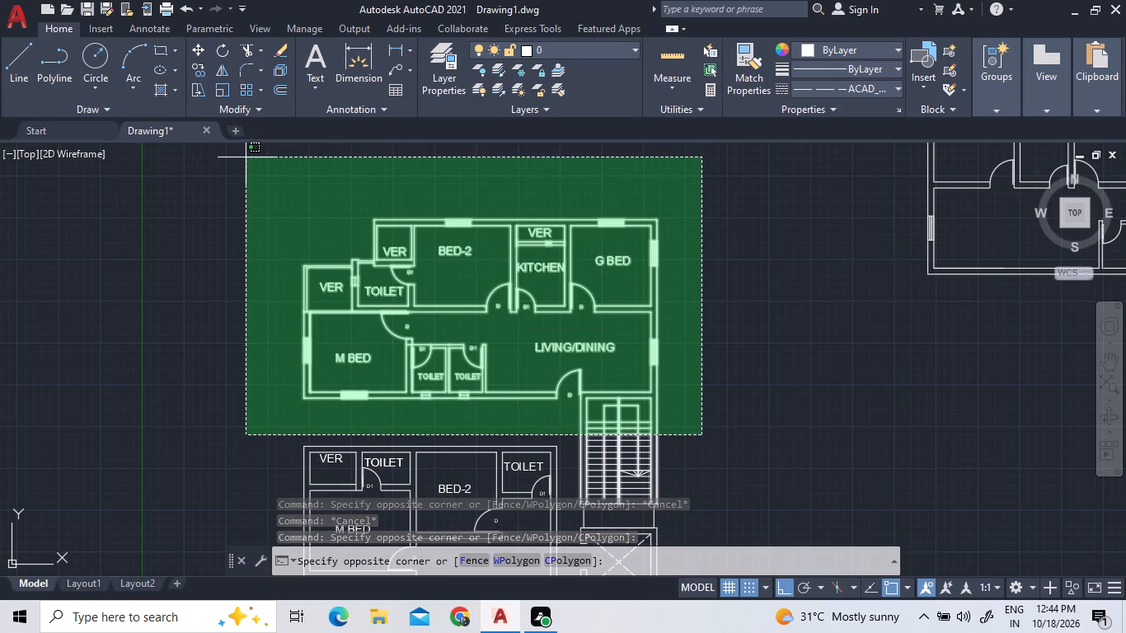
double_click(246, 157)
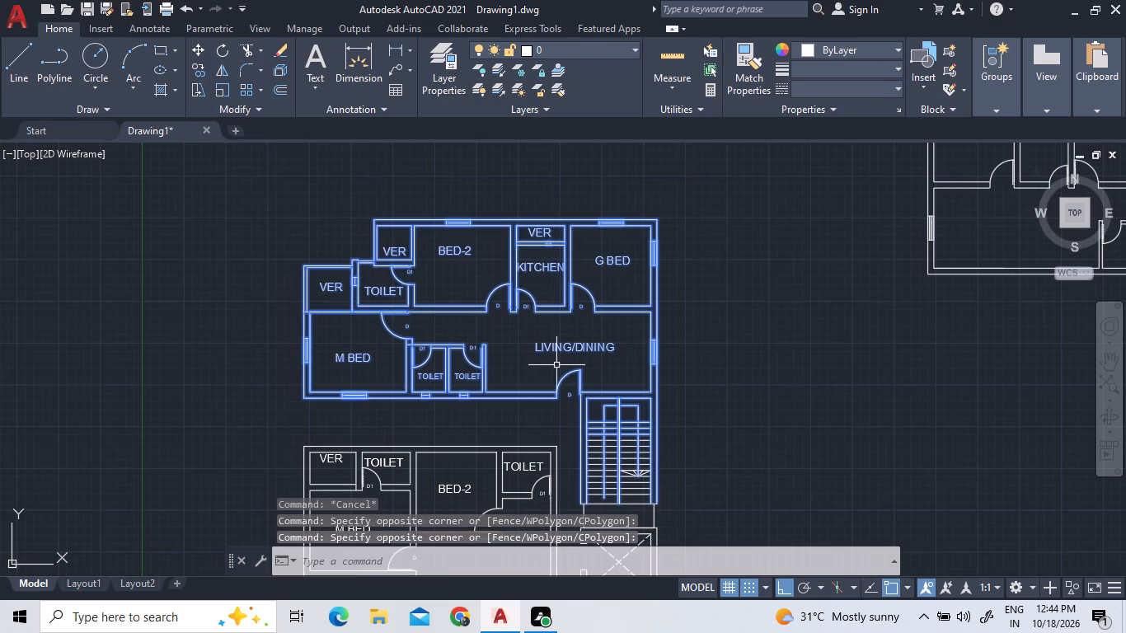
scroll(606, 472, up, 3)
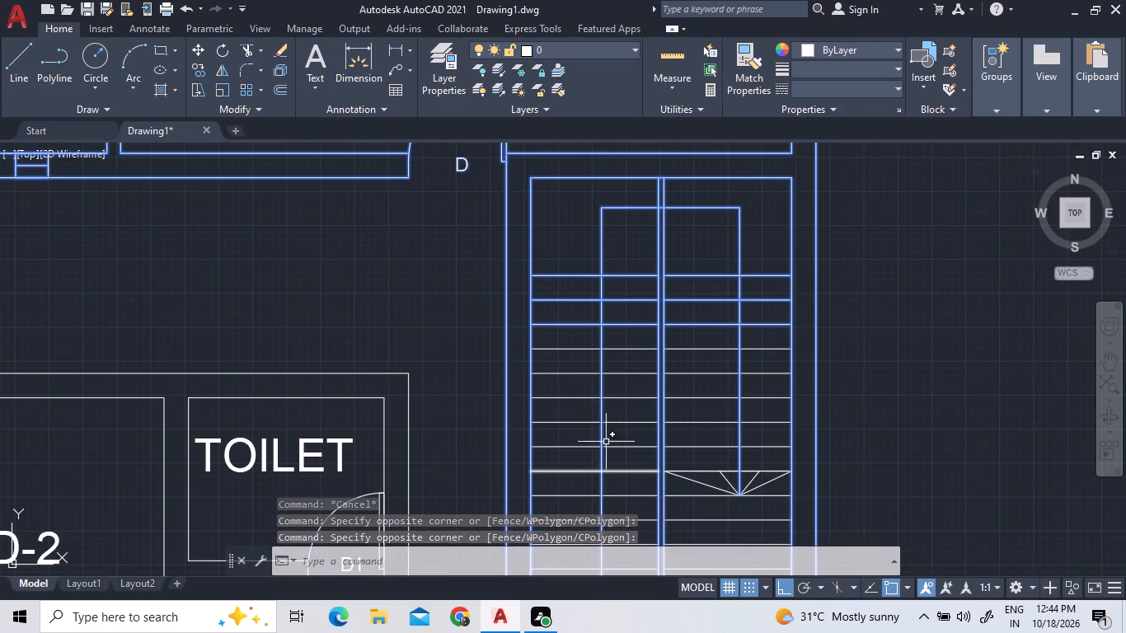
click(575, 341)
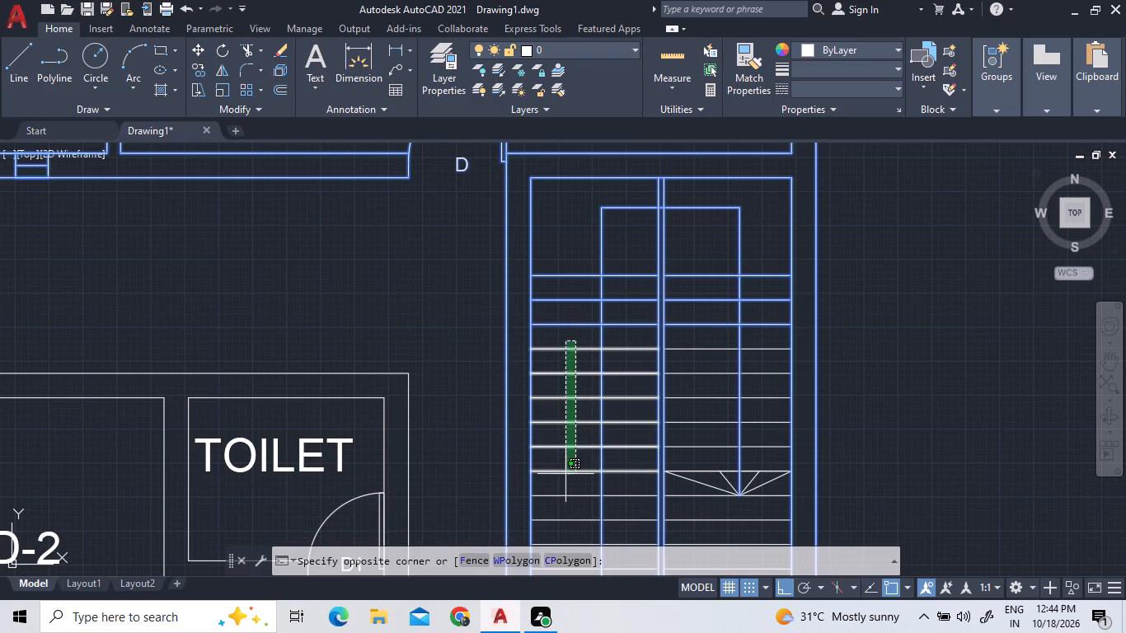
scroll(762, 521, down, 2)
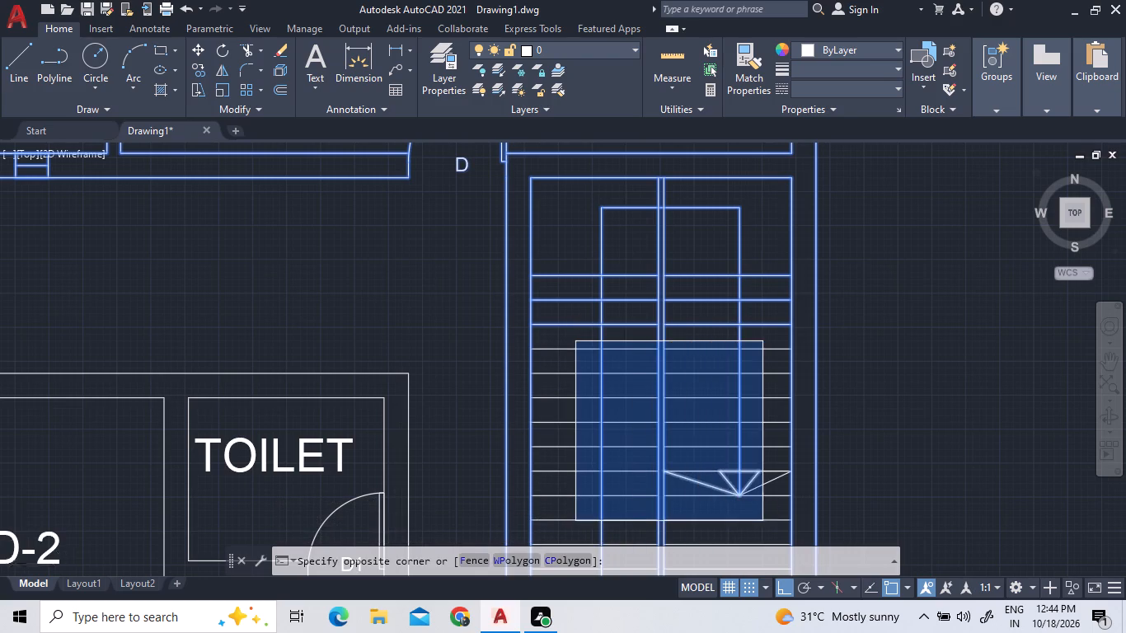
scroll(762, 521, down, 3)
scroll(762, 535, up, 3)
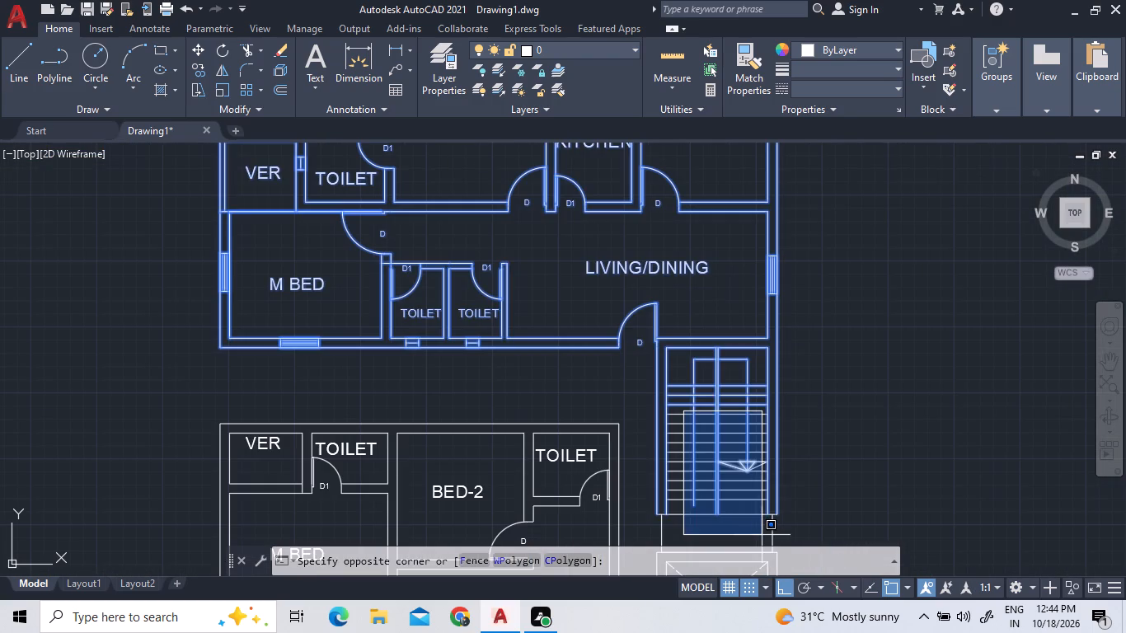
click(762, 531)
click(745, 515)
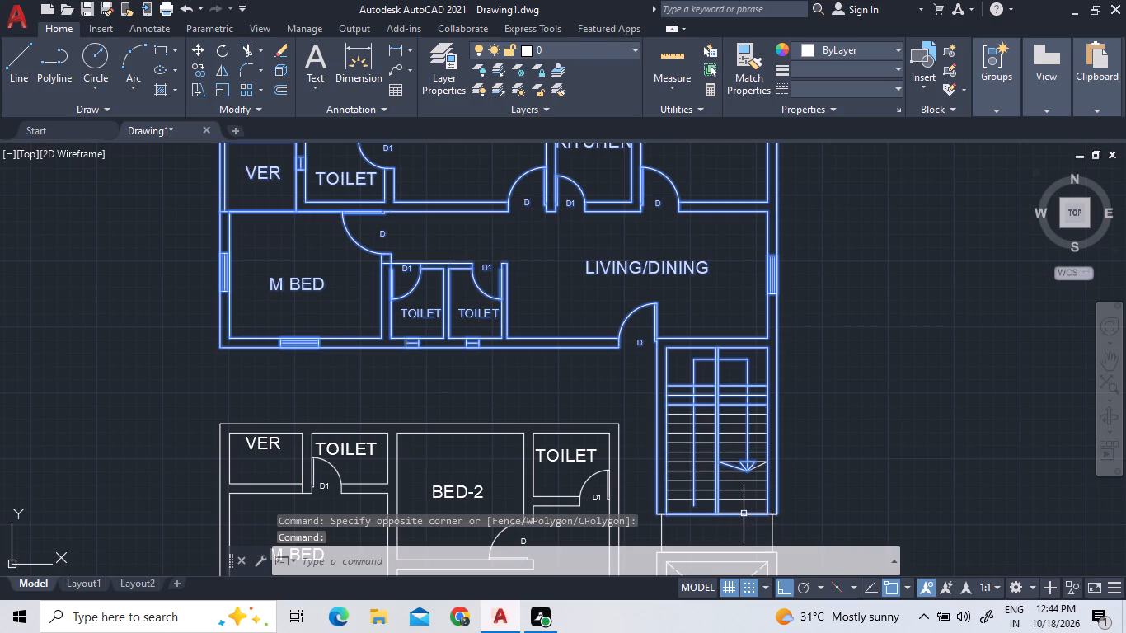
click(736, 500)
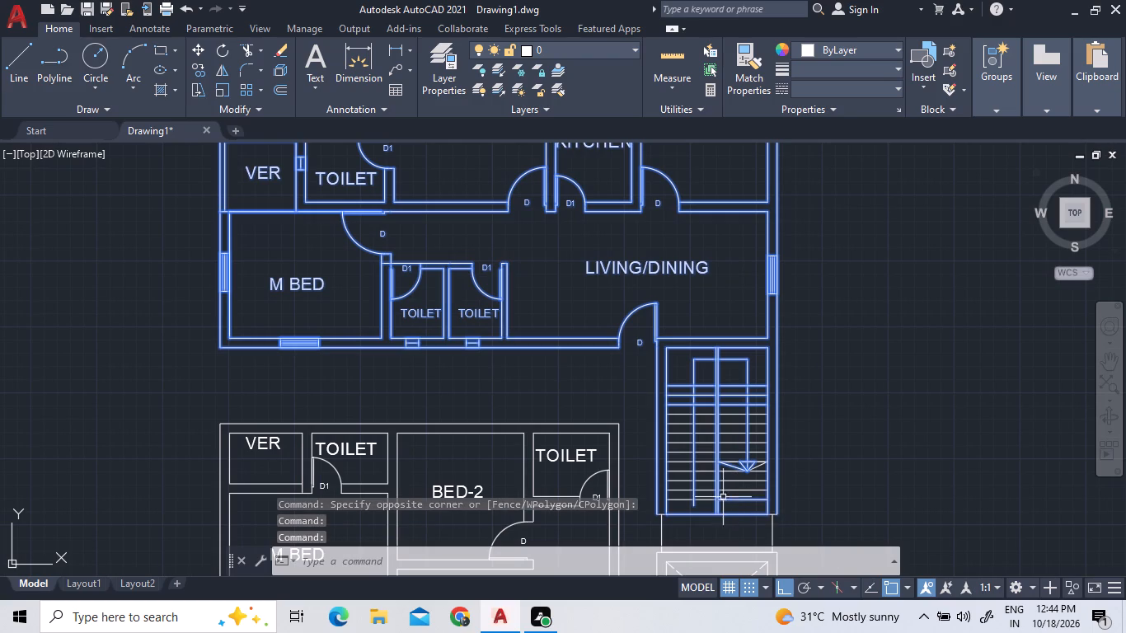
scroll(706, 496, up, 4)
click(706, 516)
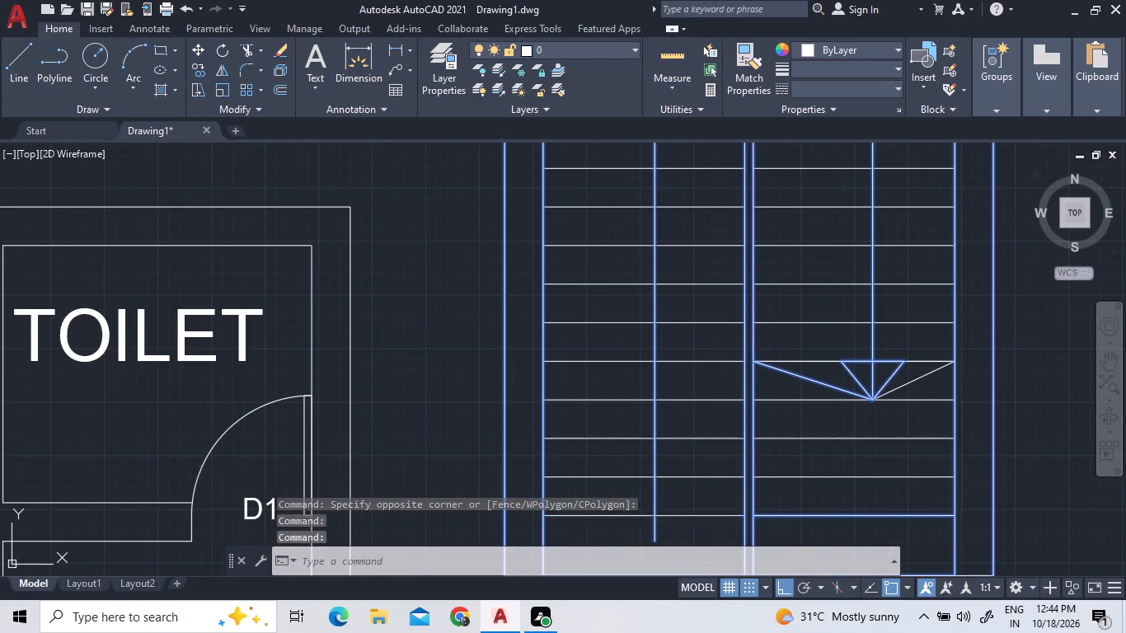
click(714, 476)
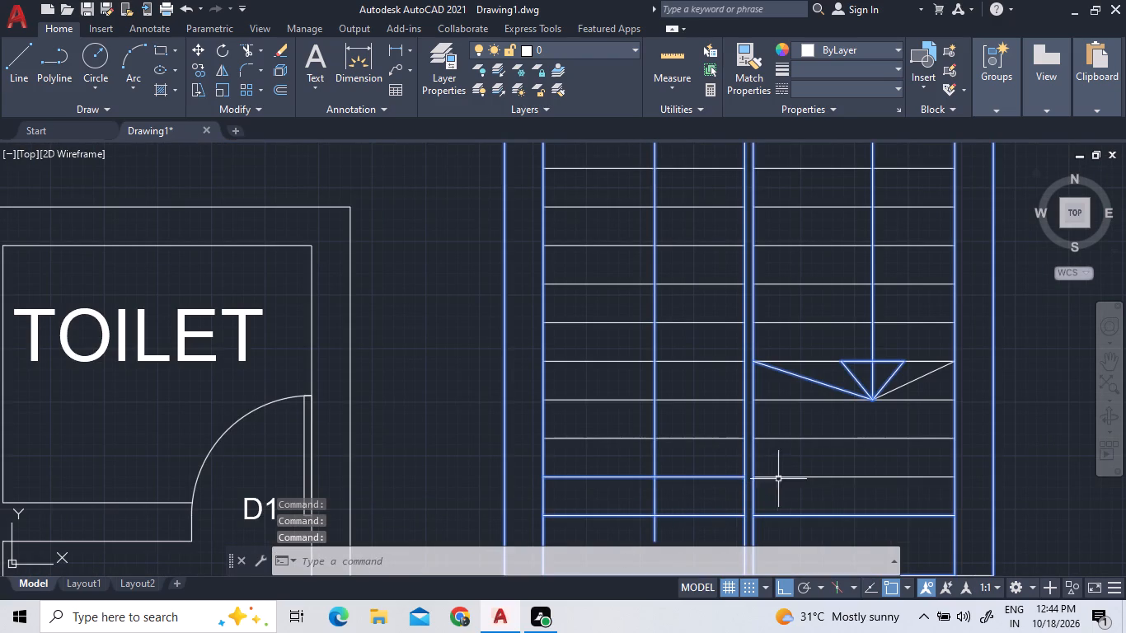
click(779, 476)
click(808, 437)
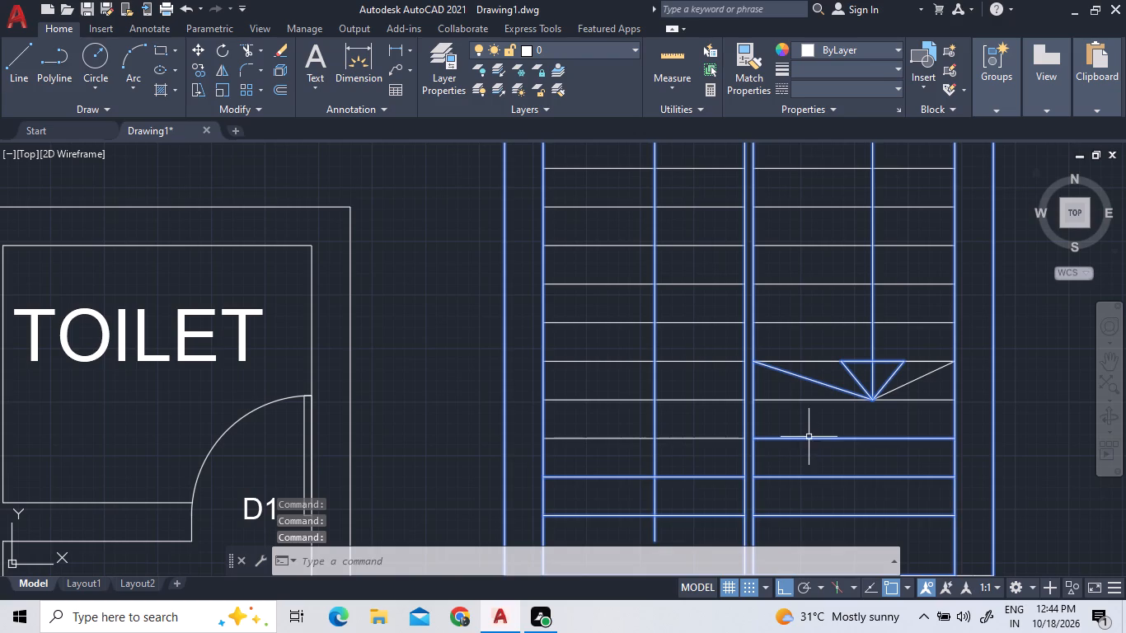
double_click(812, 399)
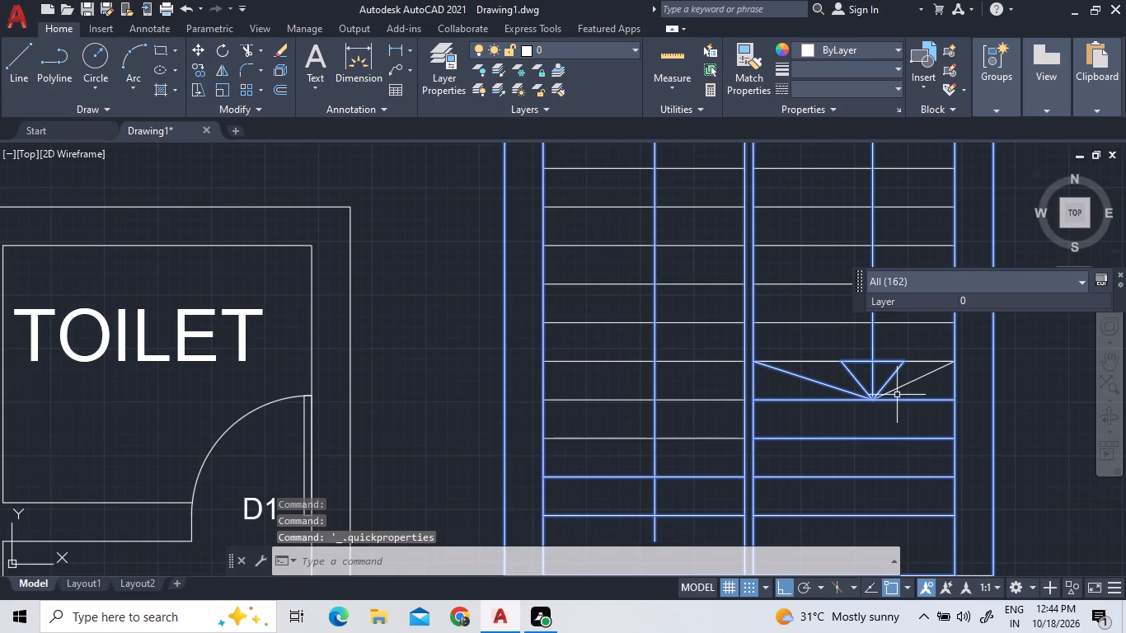
double_click(897, 387)
click(910, 360)
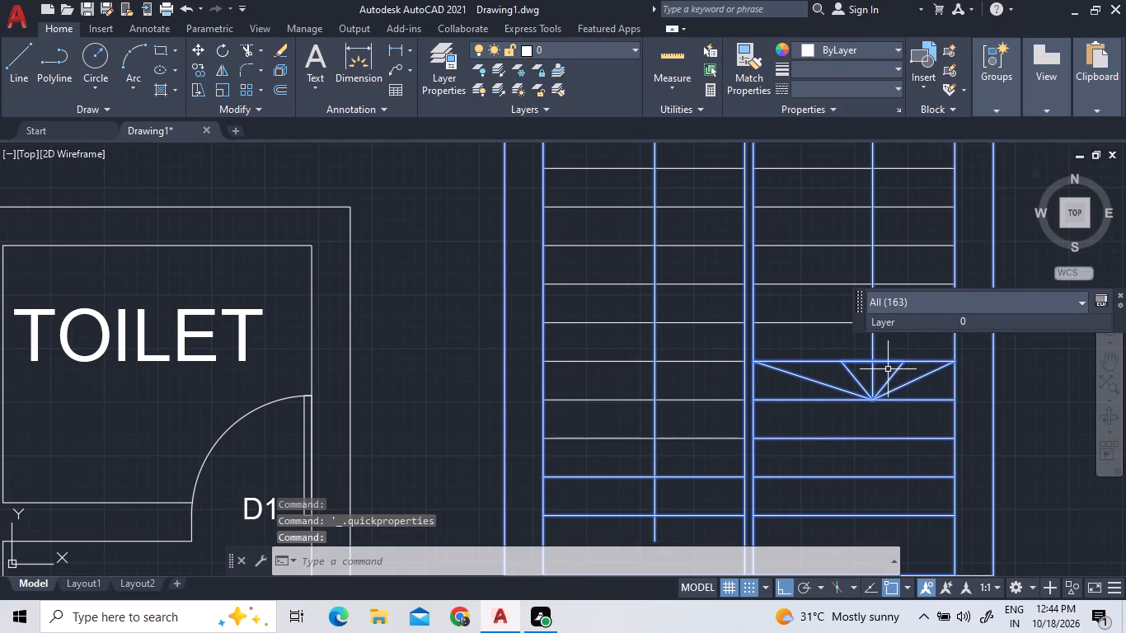
click(714, 361)
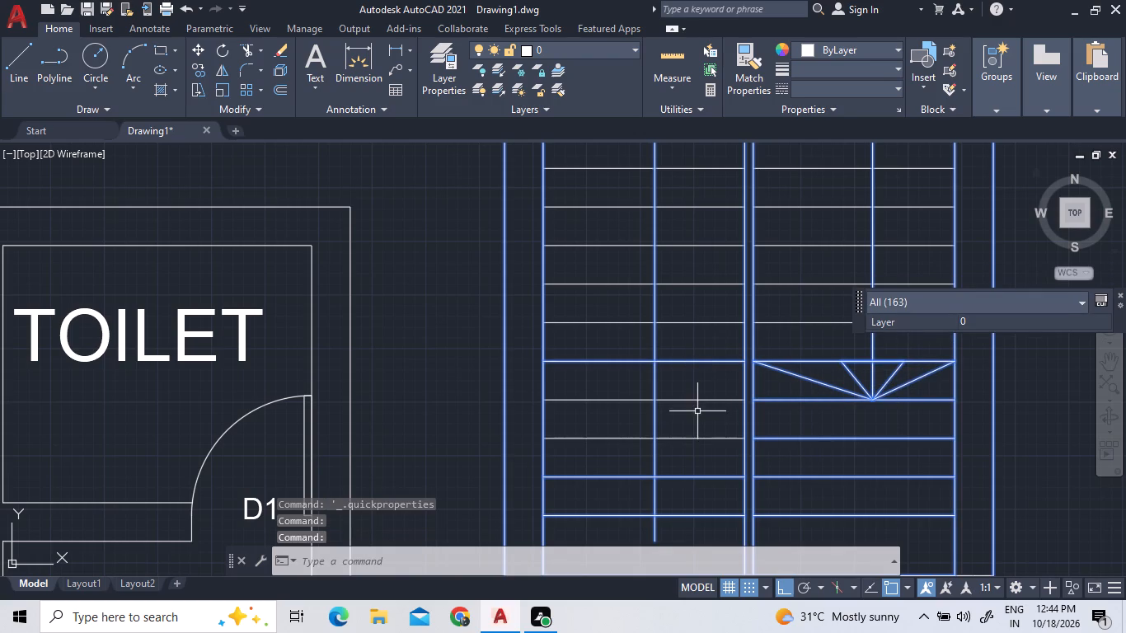
click(694, 401)
double_click(684, 440)
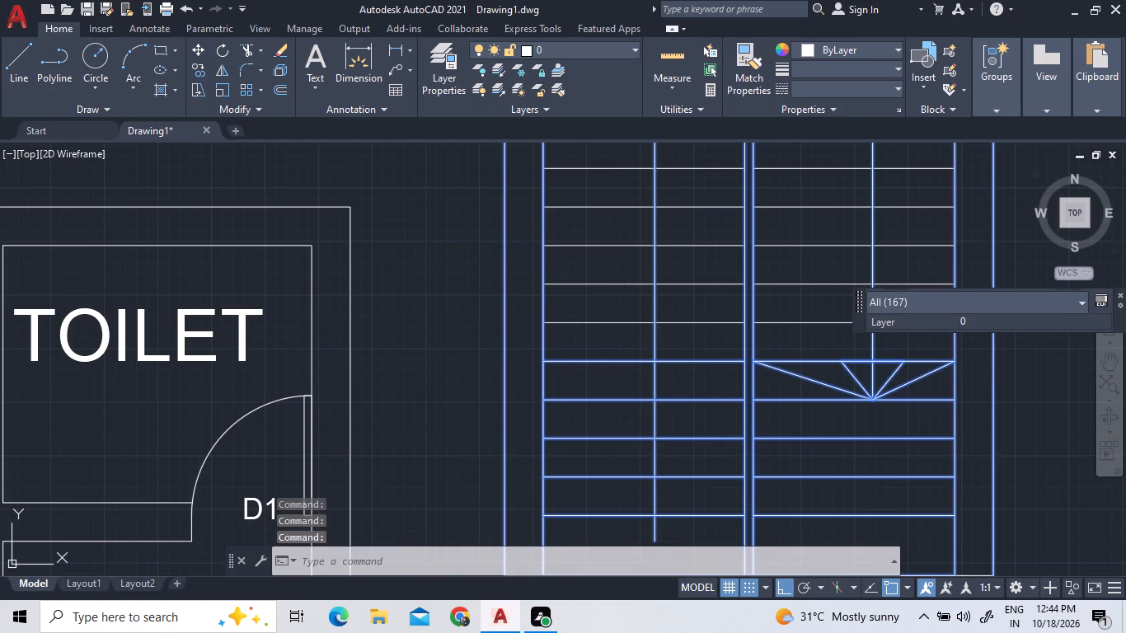
click(726, 323)
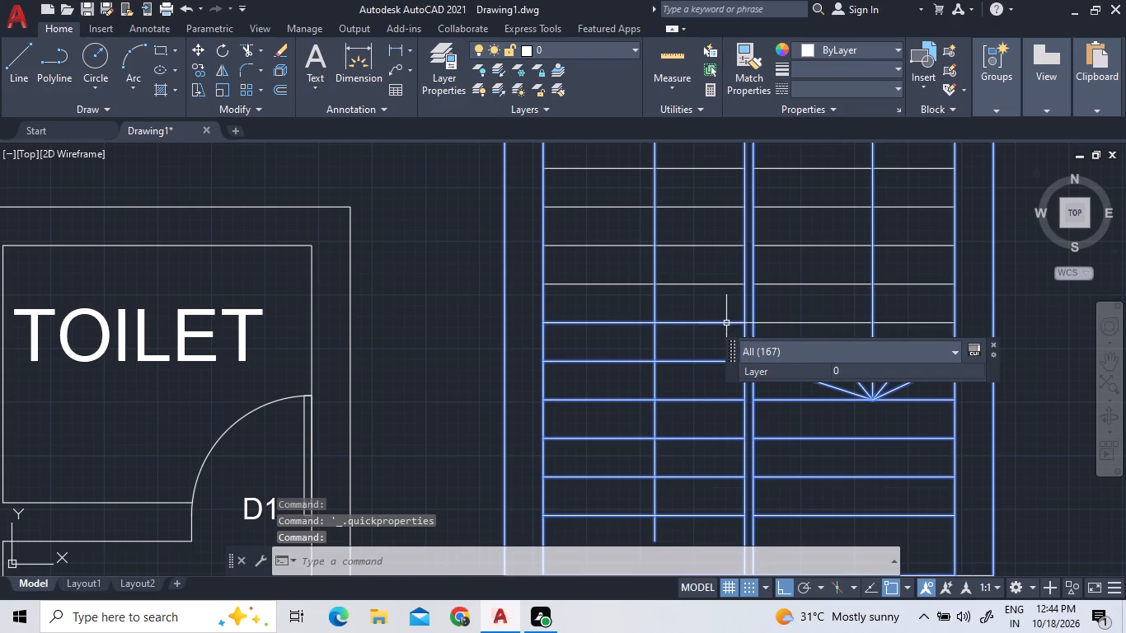
click(715, 289)
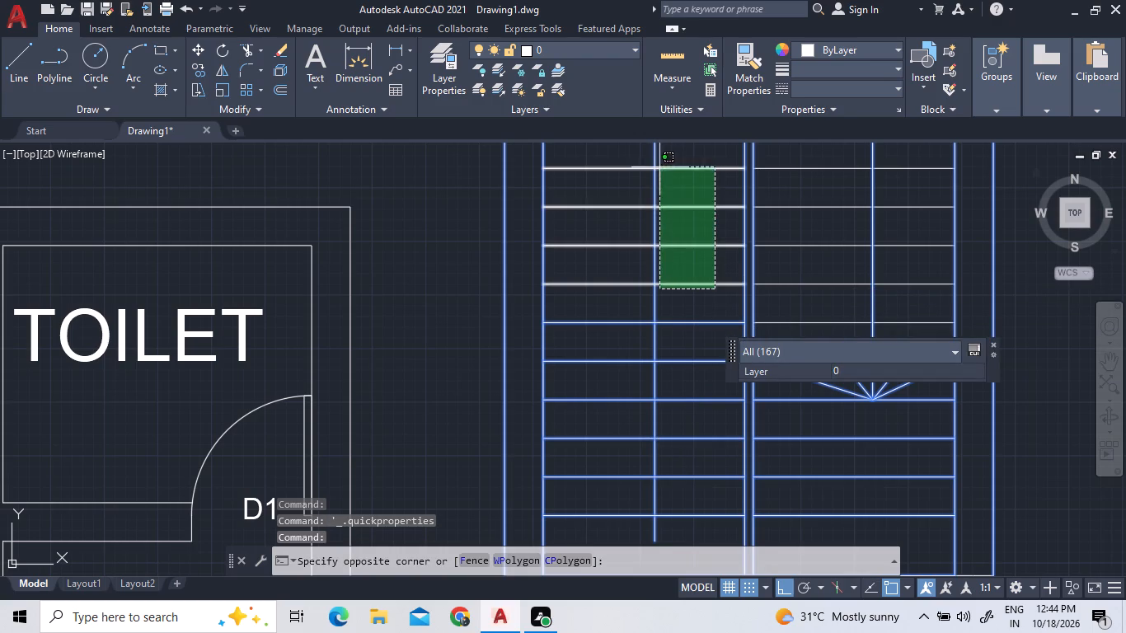
click(658, 168)
click(918, 332)
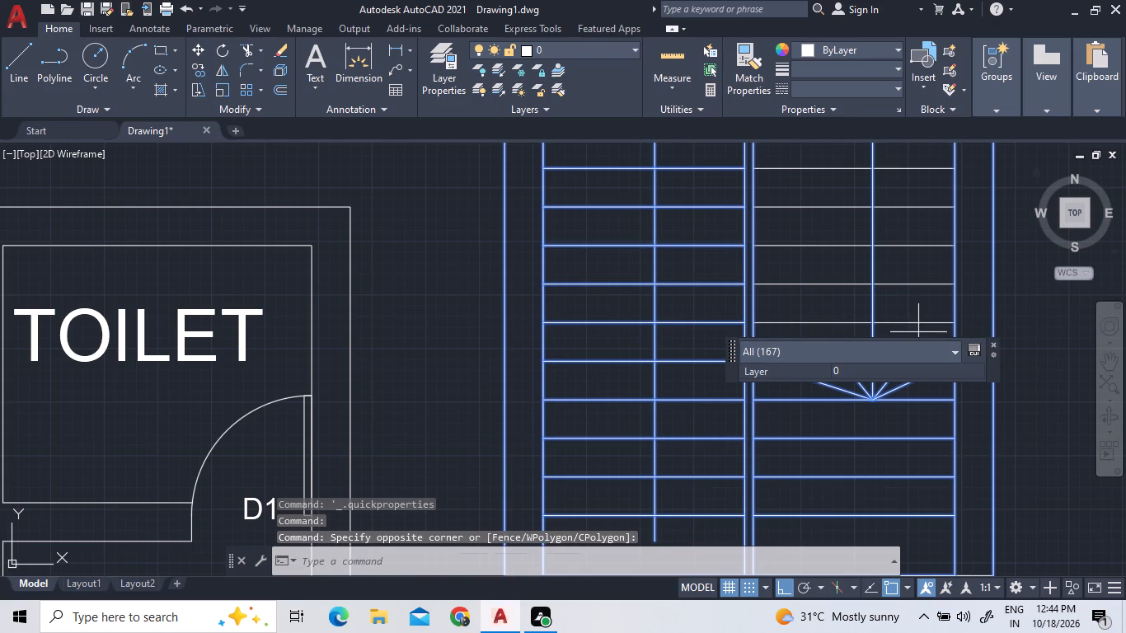
click(823, 155)
scroll(842, 345, down, 2)
scroll(833, 229, down, 3)
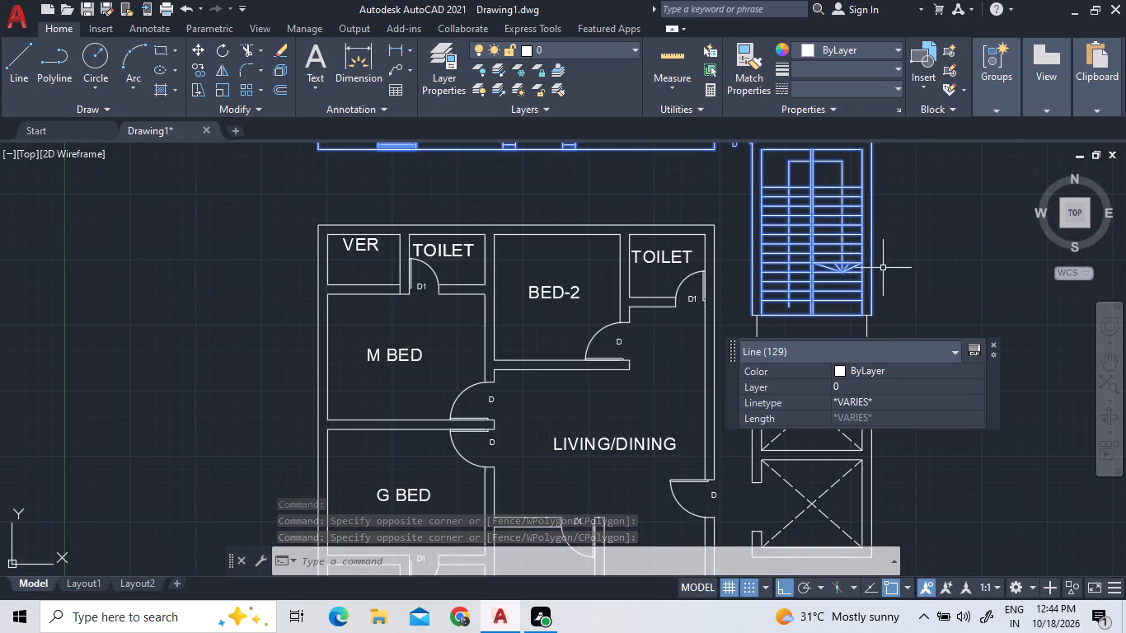
scroll(853, 295, down, 2)
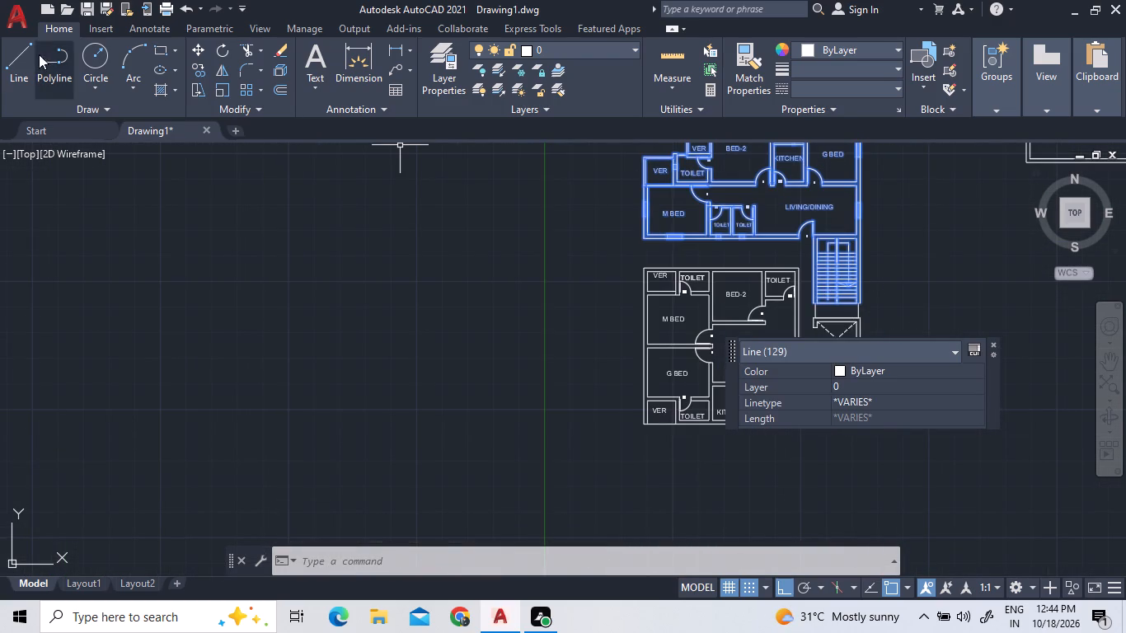
double_click(218, 68)
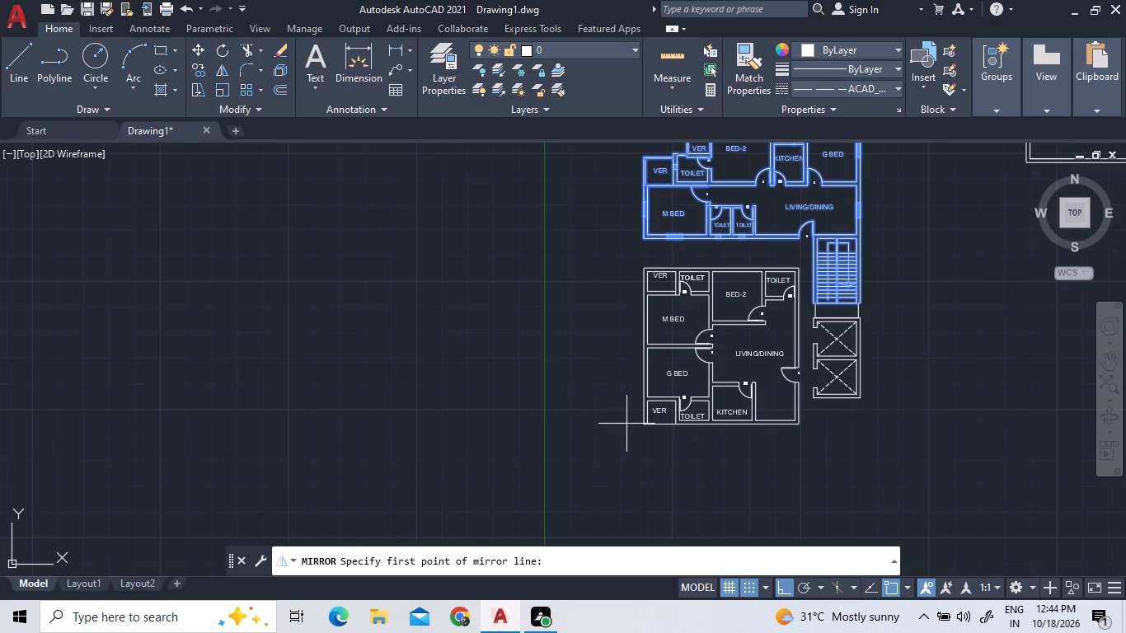
Mirror the selected apartment and staircase about the bottom outer wall line of the lower labelled apartment, keeping the source objects.
scroll(667, 429, up, 2)
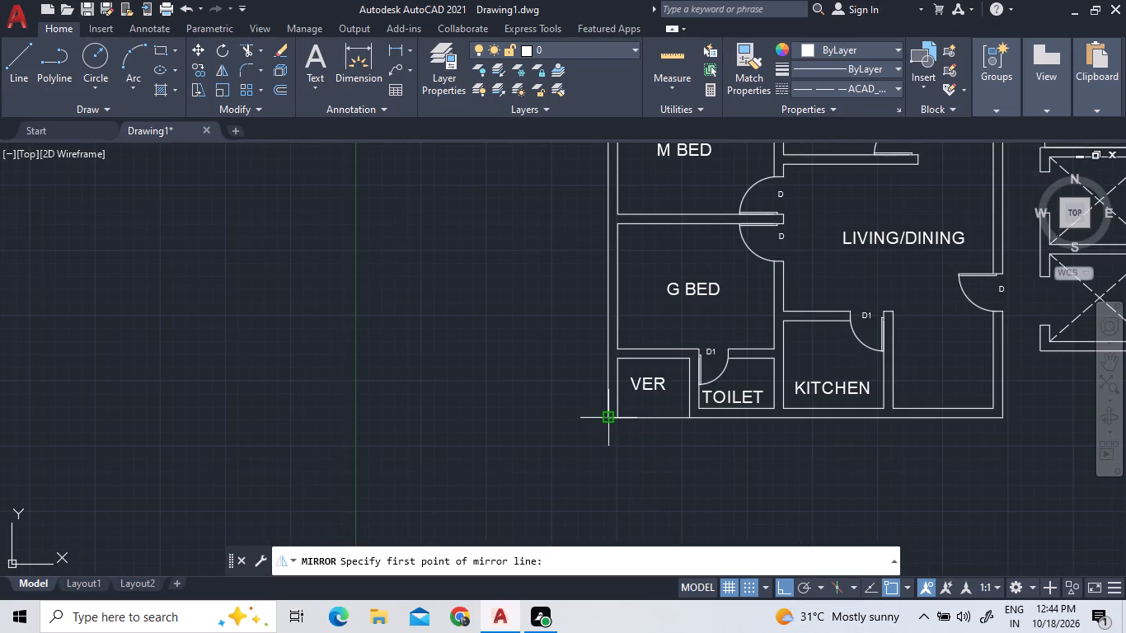
click(606, 417)
scroll(866, 455, down, 3)
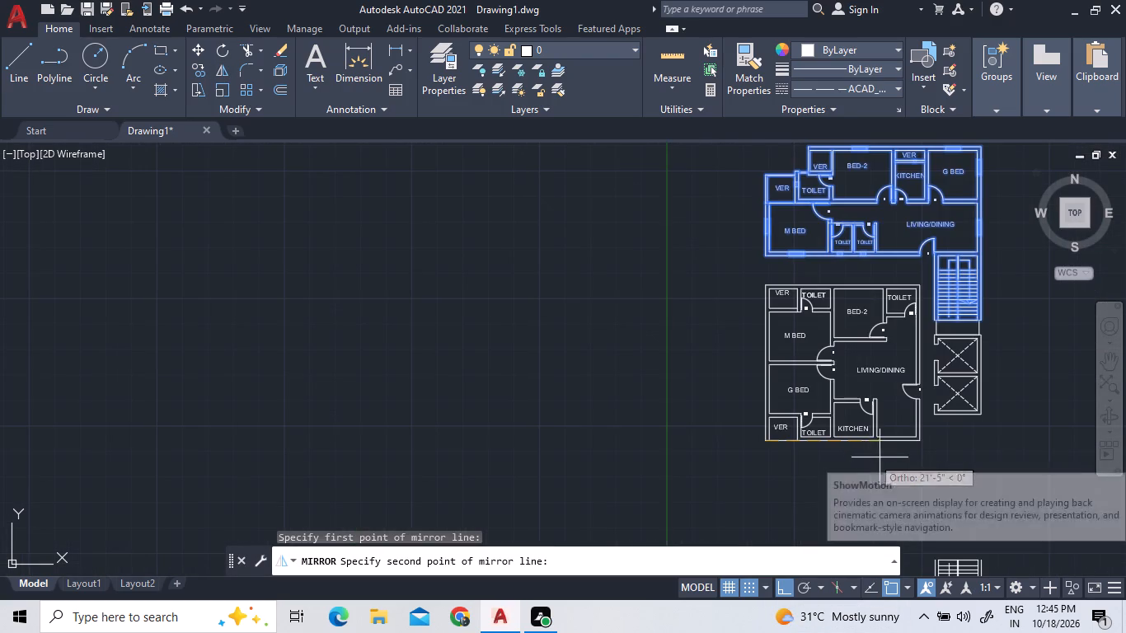
scroll(1033, 437, up, 1)
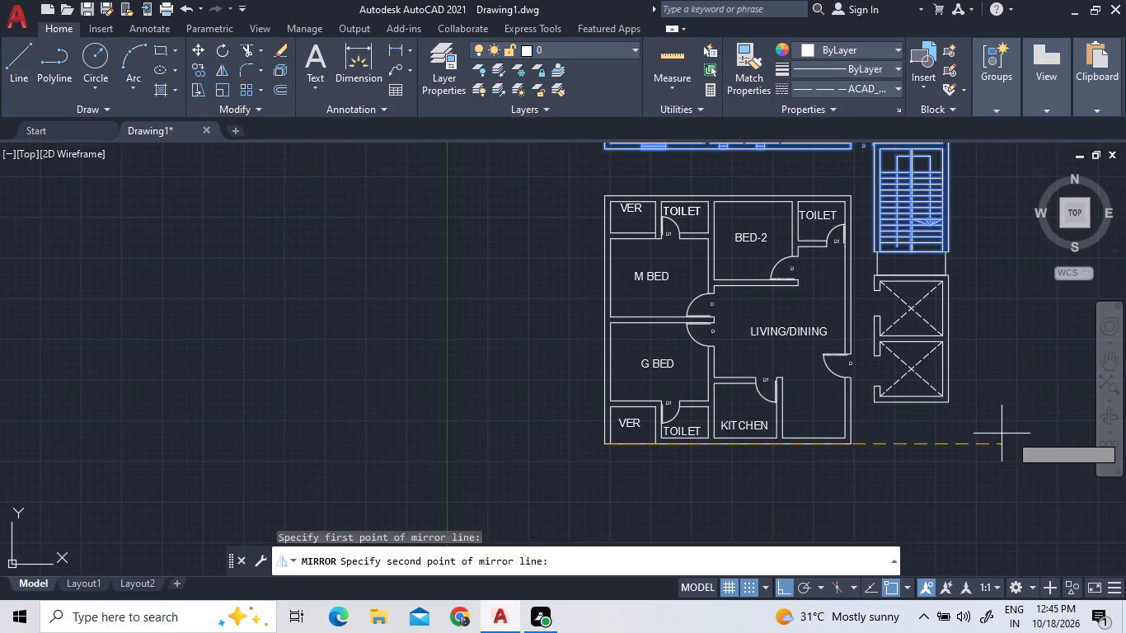
scroll(691, 443, up, 2)
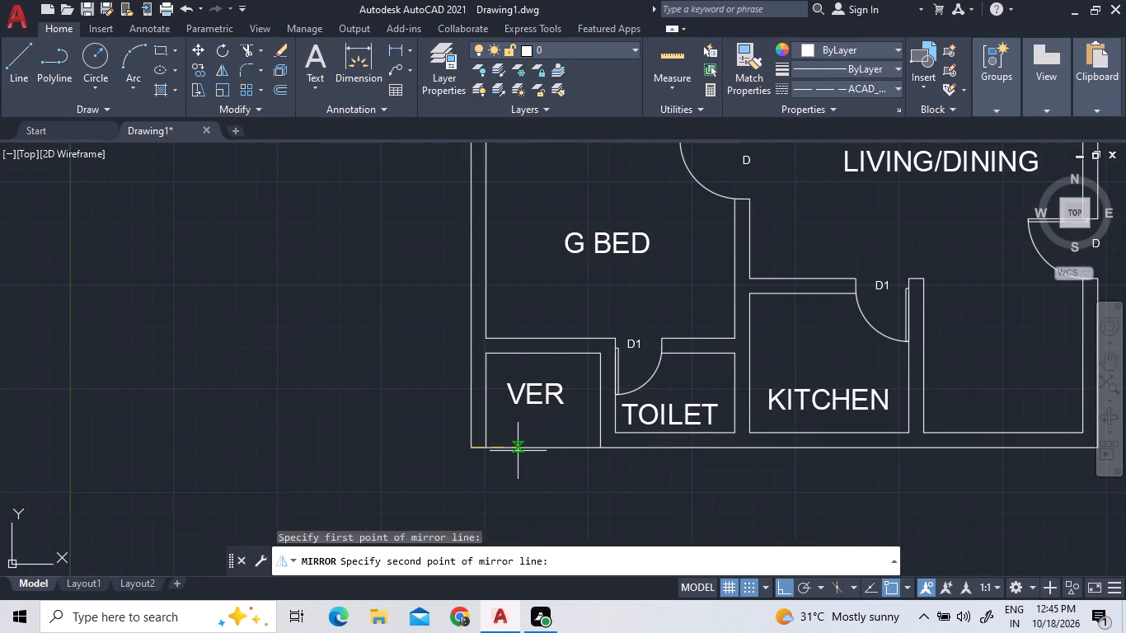
scroll(528, 451, down, 2)
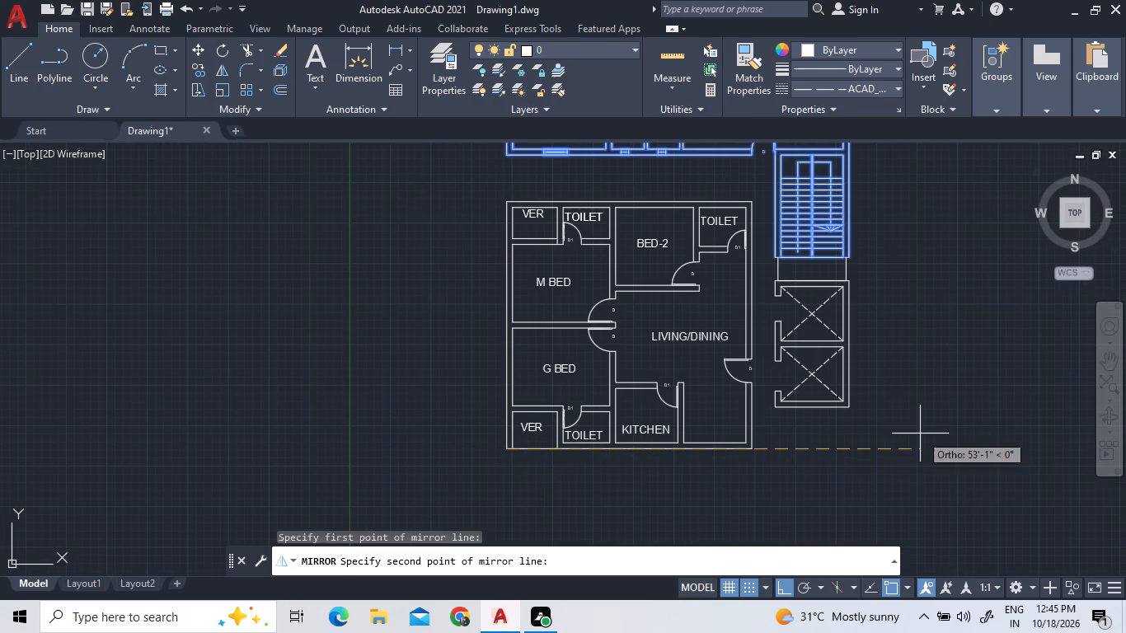
click(849, 449)
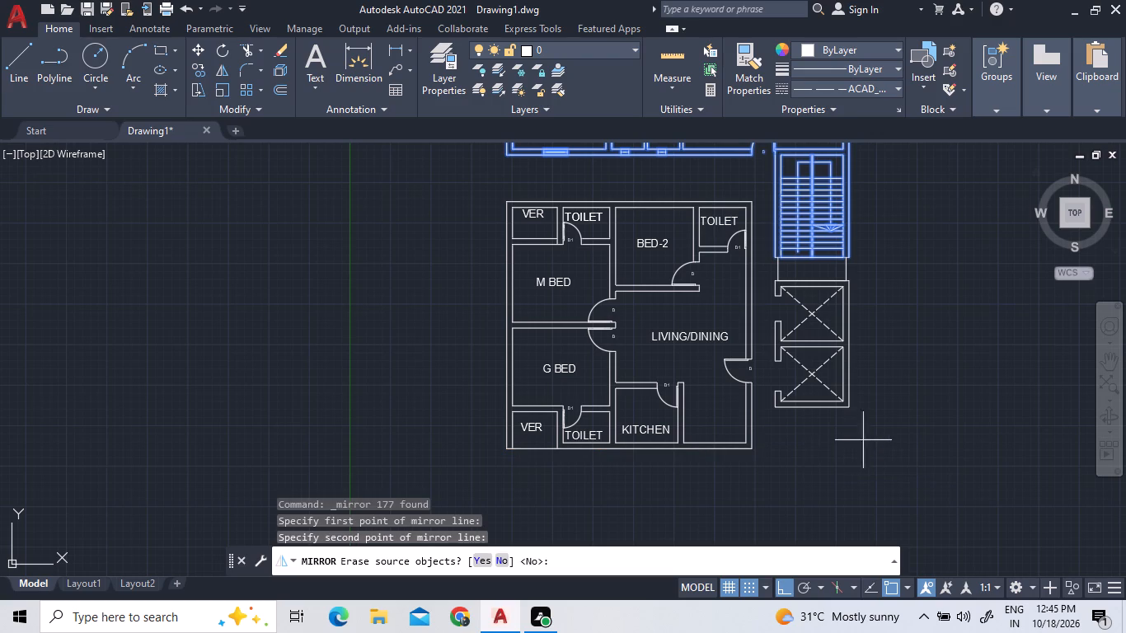
scroll(870, 427, down, 3)
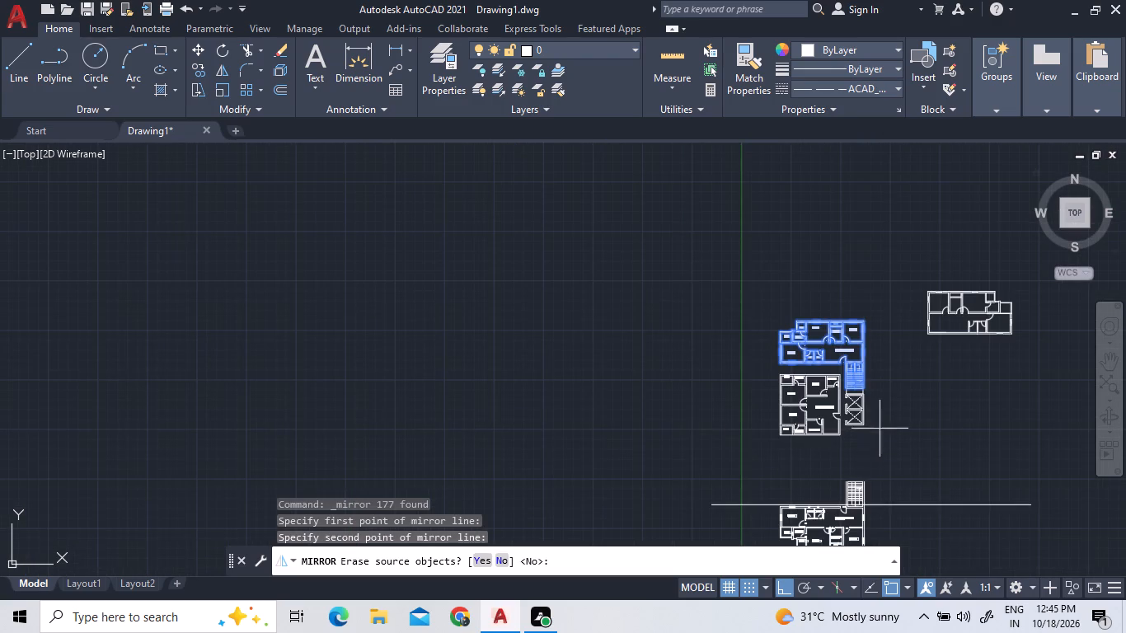
scroll(883, 418, down, 2)
scroll(872, 475, up, 3)
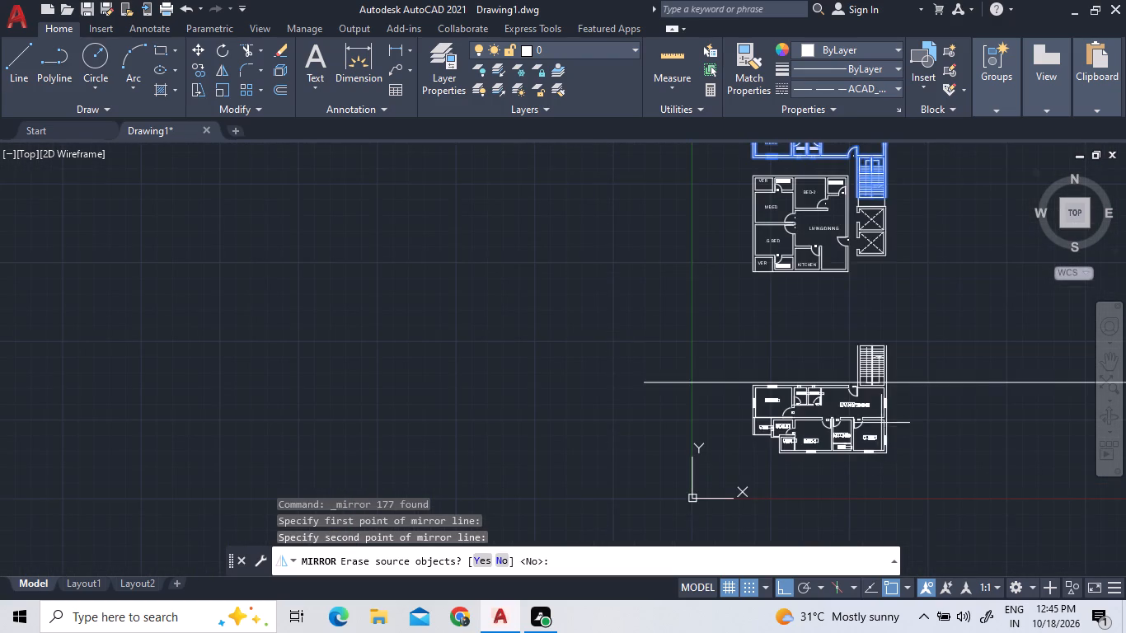
scroll(882, 397, up, 2)
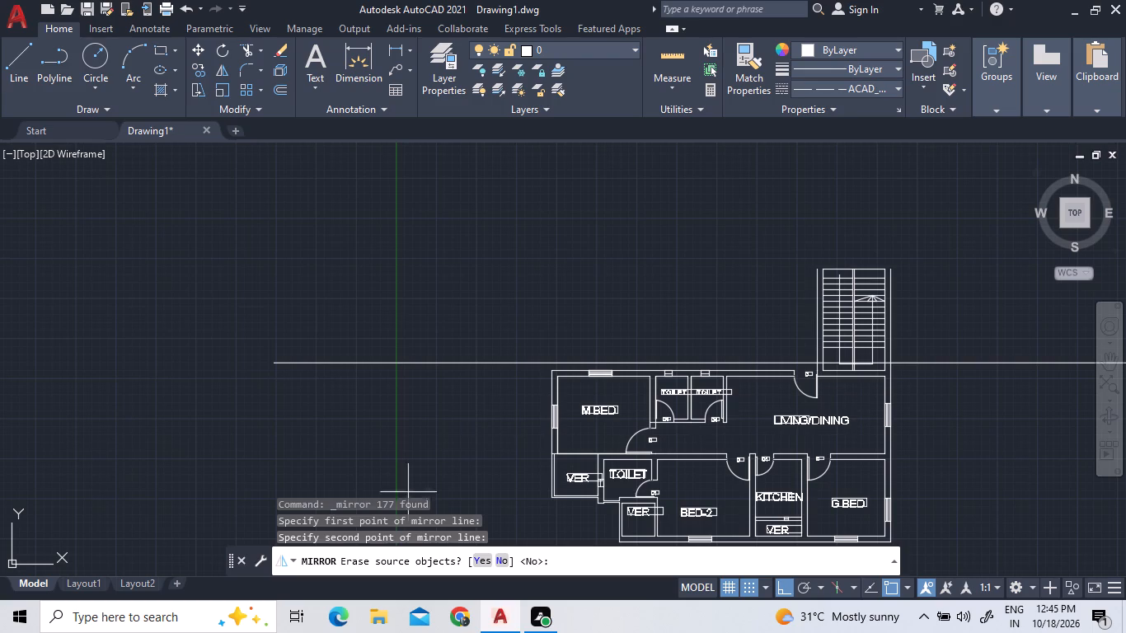
click(503, 560)
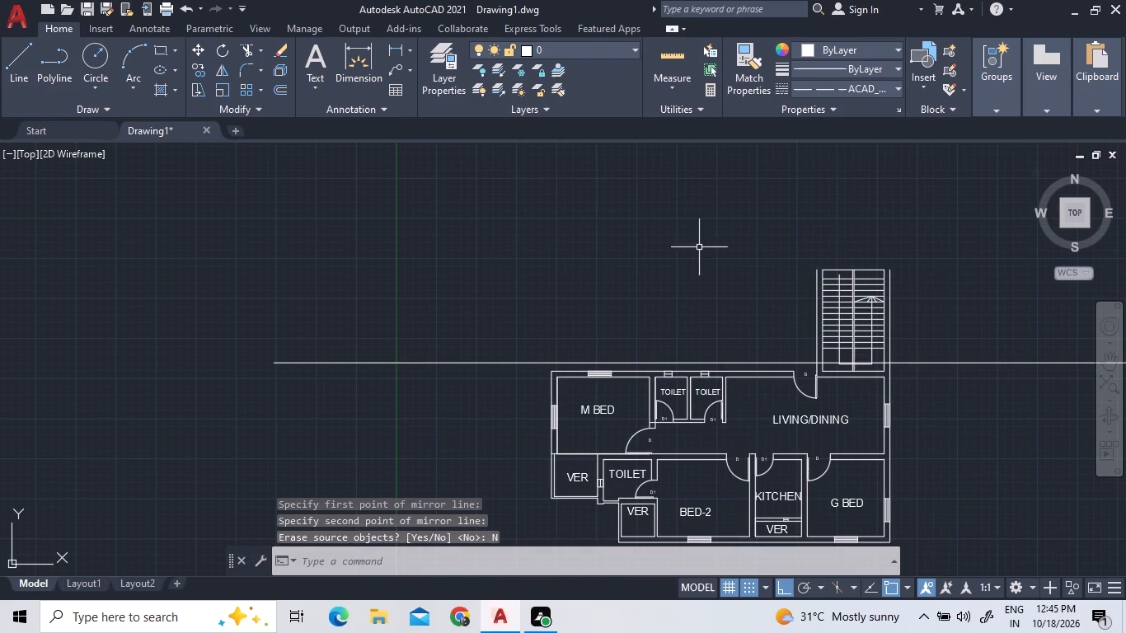
Erase the long horizontal base line crossing the mirrored staircase.
scroll(699, 247, down, 1)
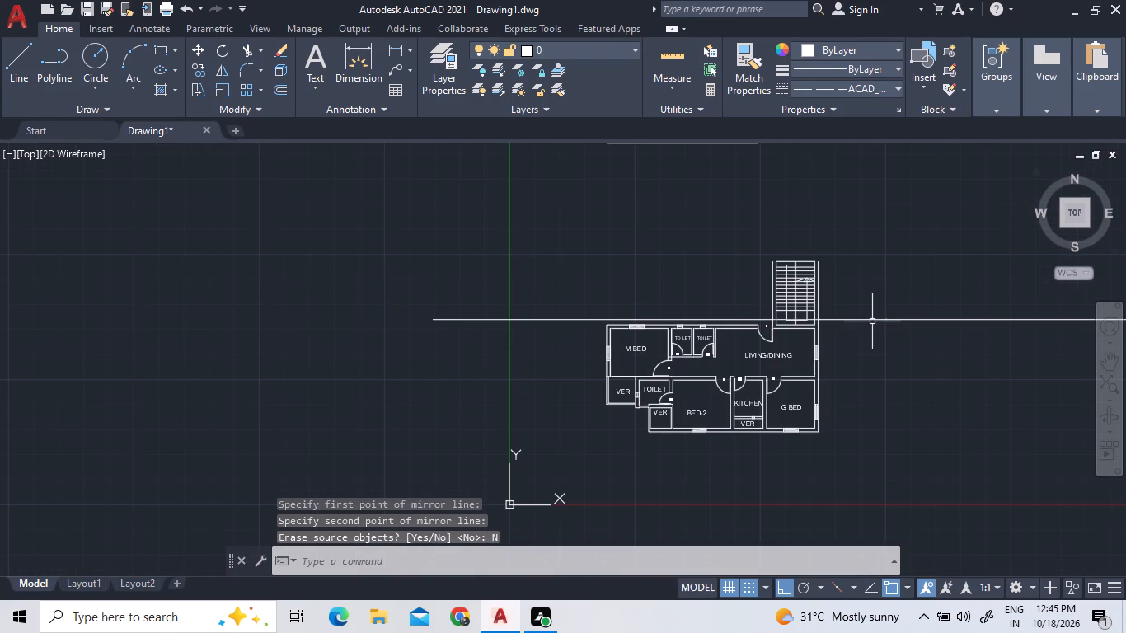
click(872, 321)
key(Delete)
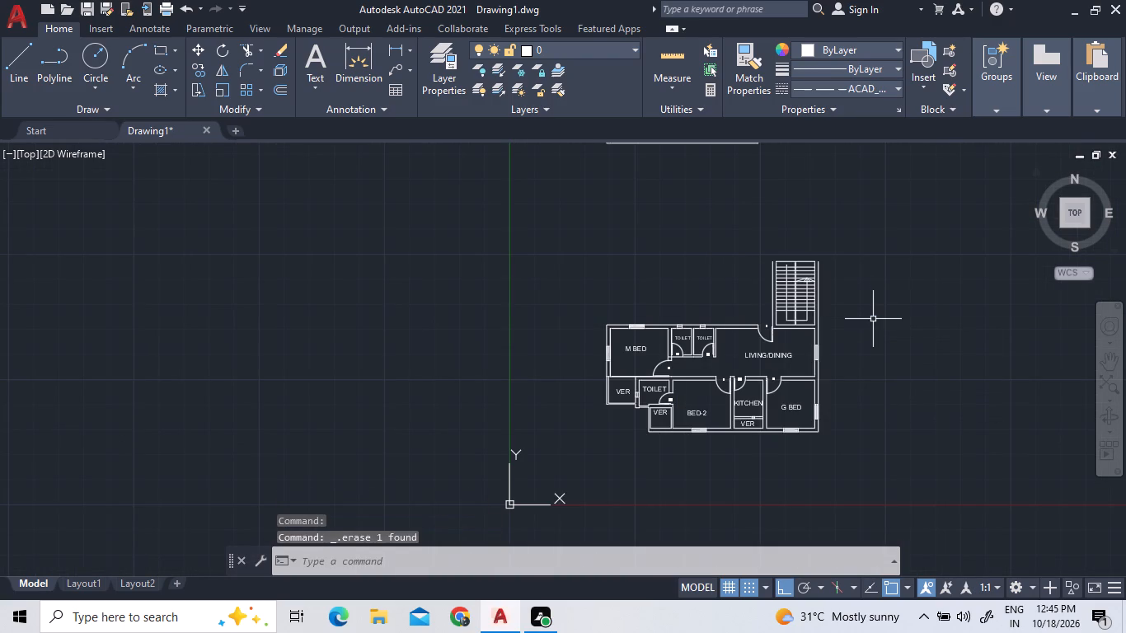
Move the mirrored apartment with its staircase straight up by about 24'-7", towards the middle apartment and crossed shafts.
scroll(883, 309, down, 2)
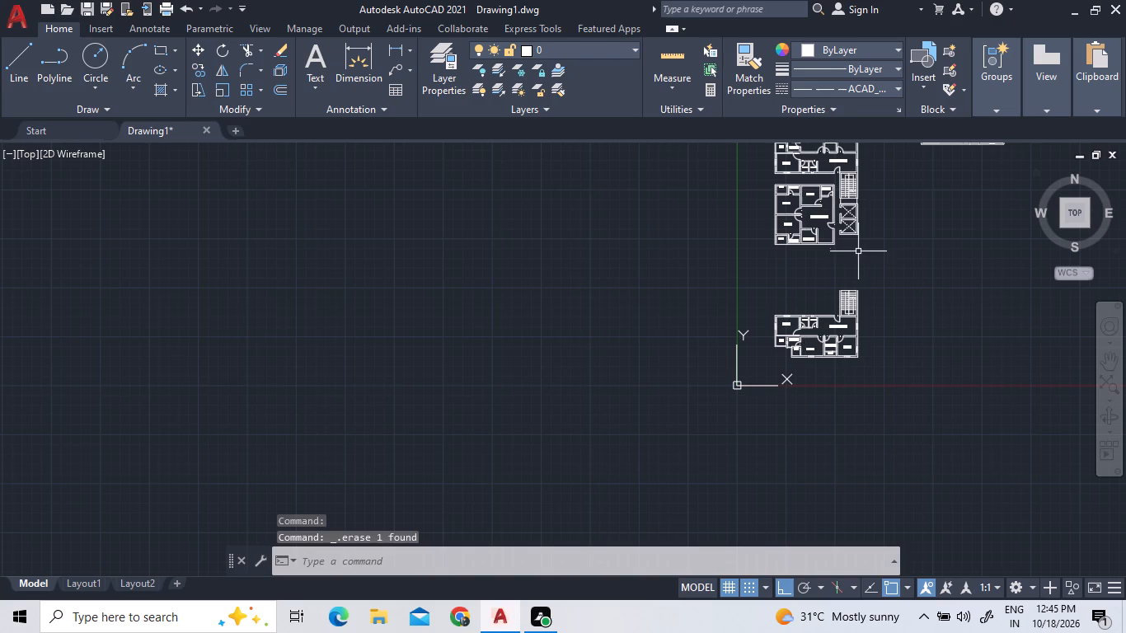
scroll(833, 216, down, 1)
scroll(846, 161, up, 2)
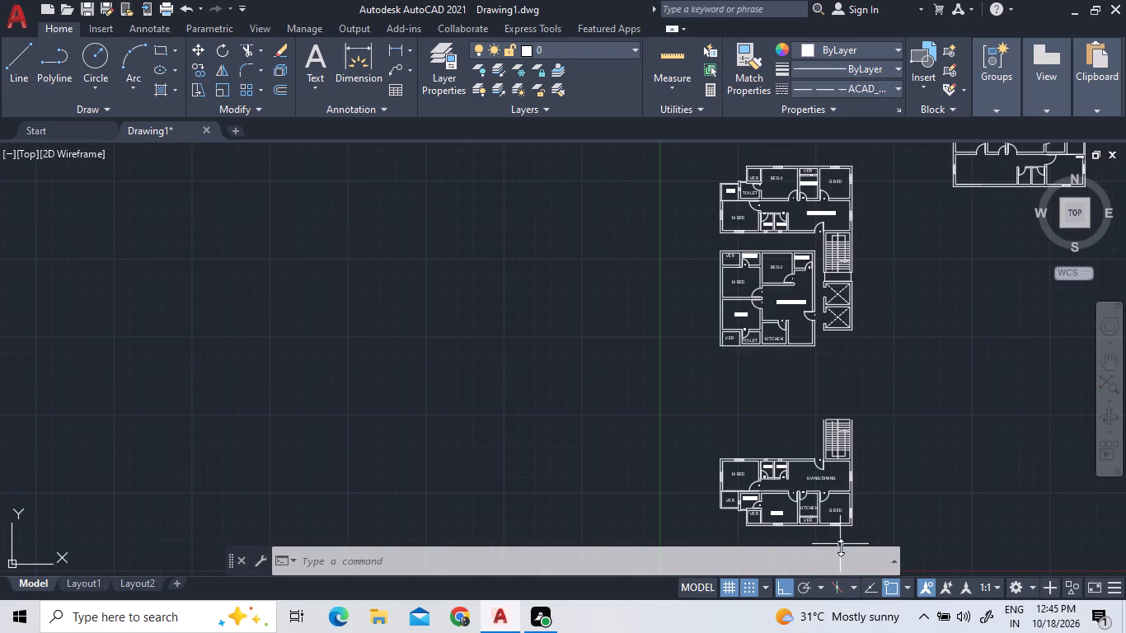
double_click(875, 539)
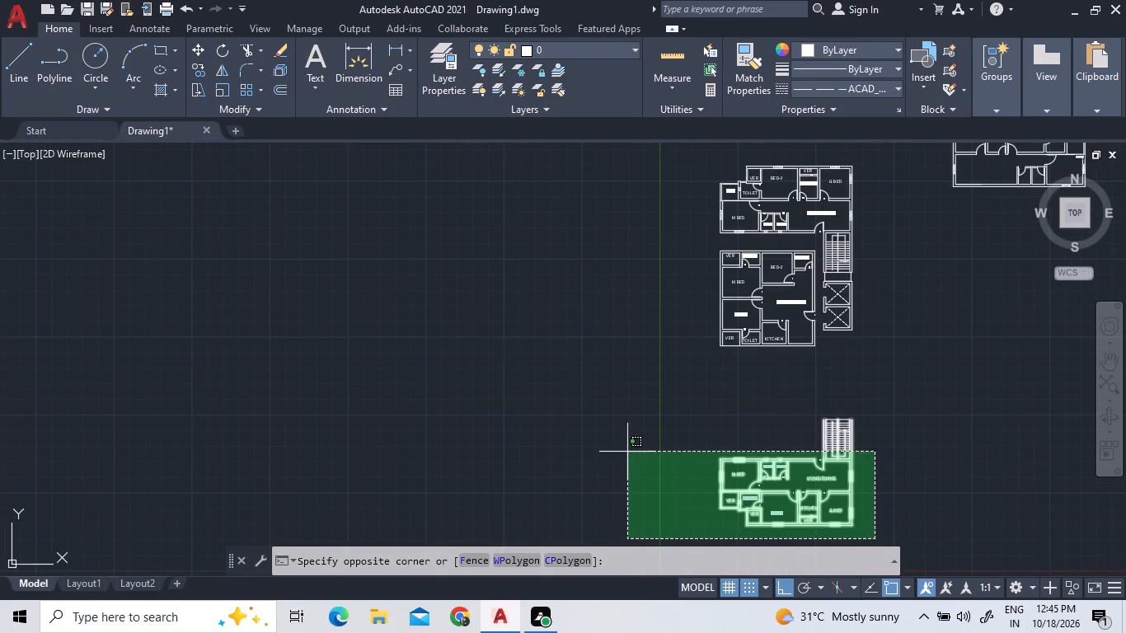
double_click(629, 373)
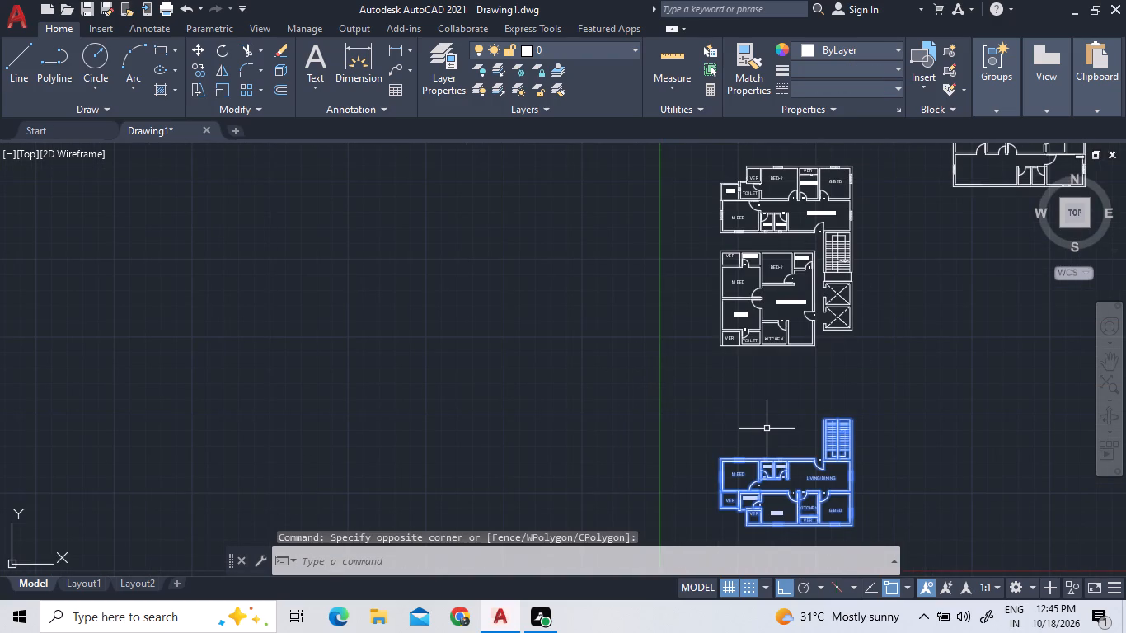
right_click(767, 429)
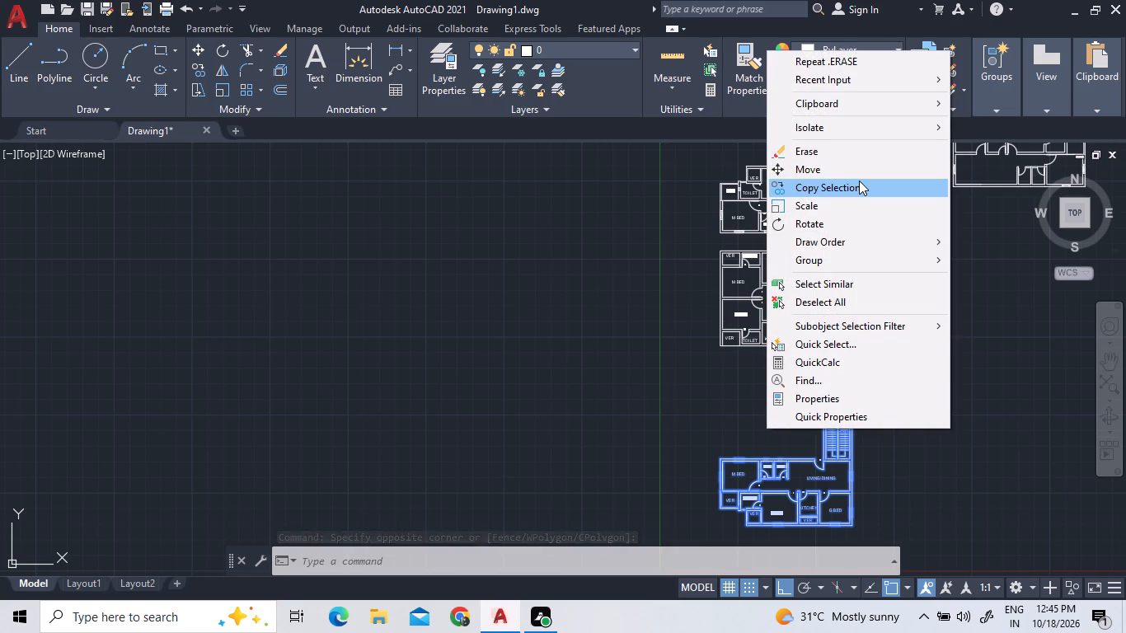
click(859, 166)
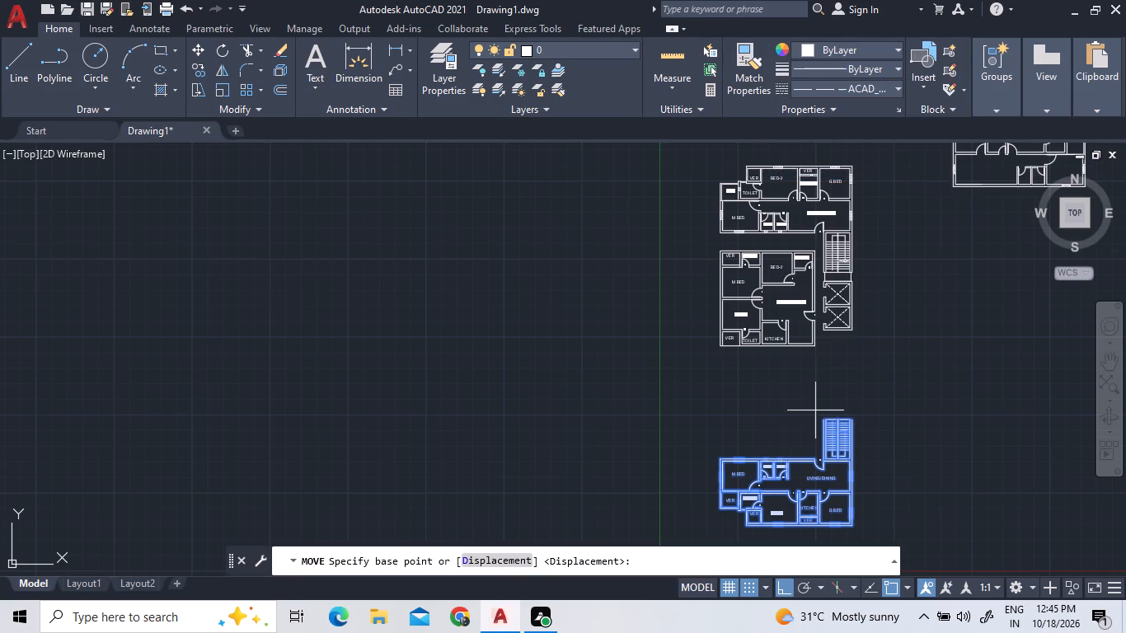
scroll(725, 457, up, 2)
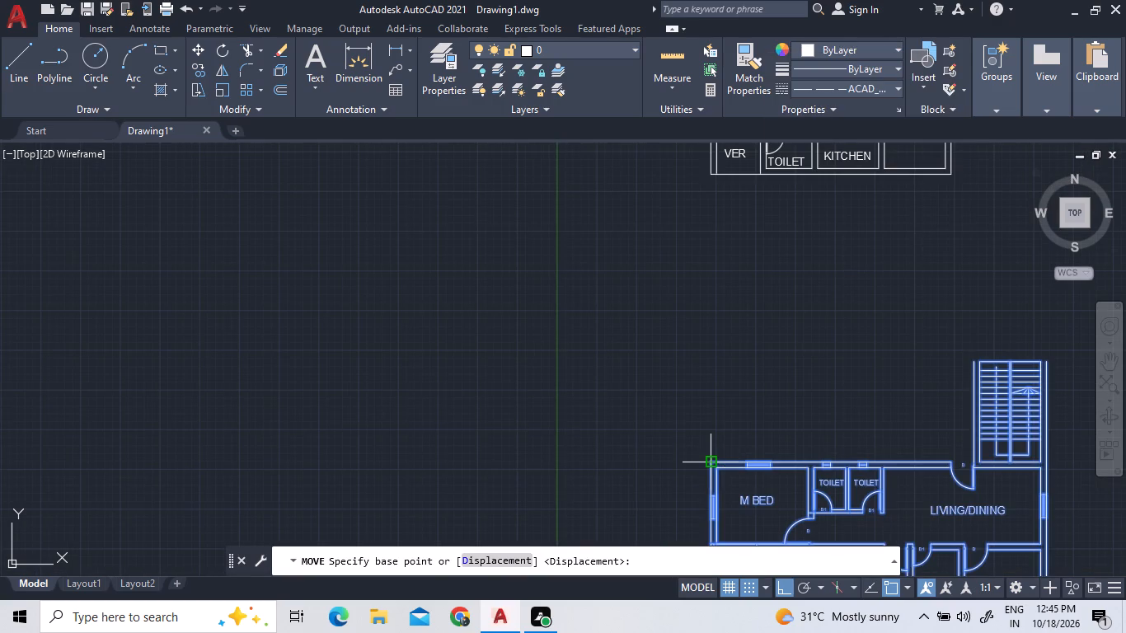
click(712, 458)
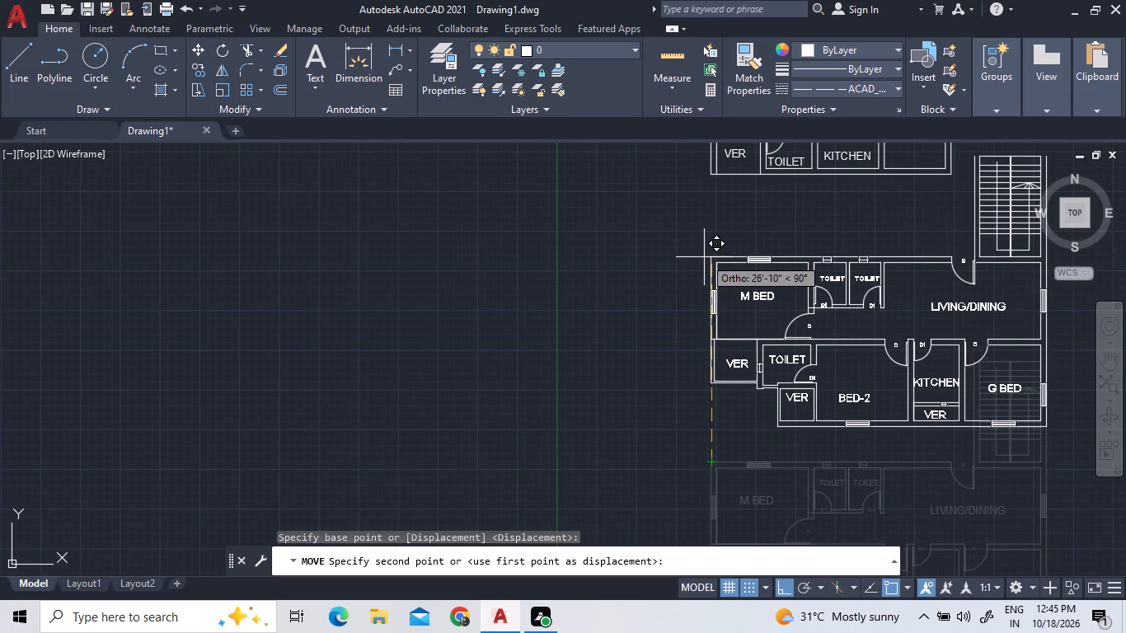
scroll(704, 257, down, 2)
scroll(704, 251, up, 1)
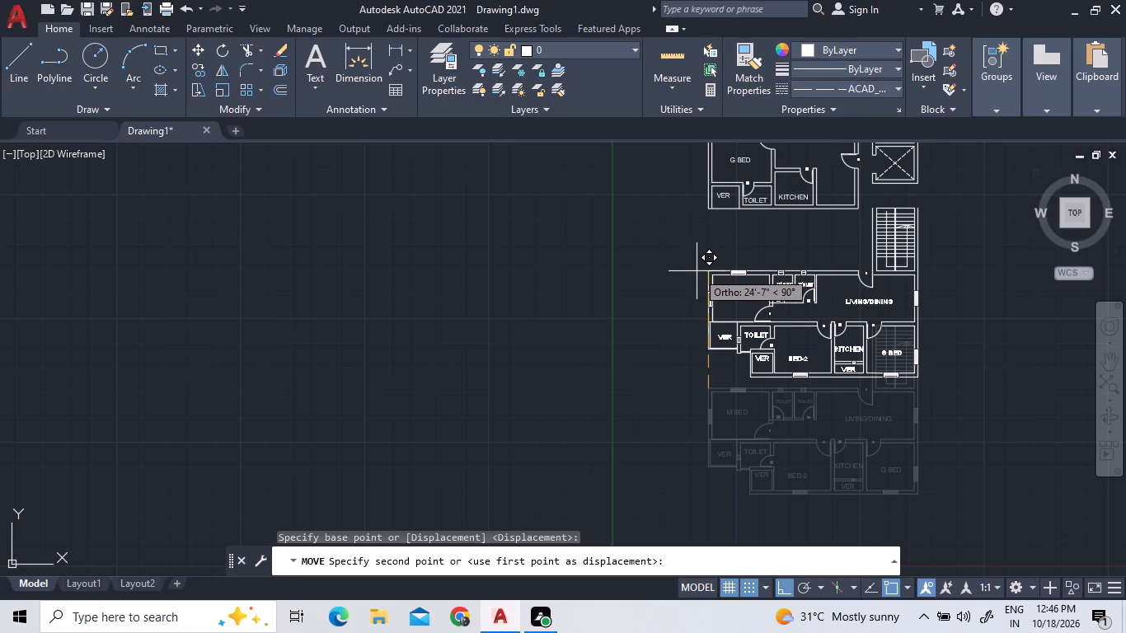
click(697, 271)
scroll(831, 228, down, 1)
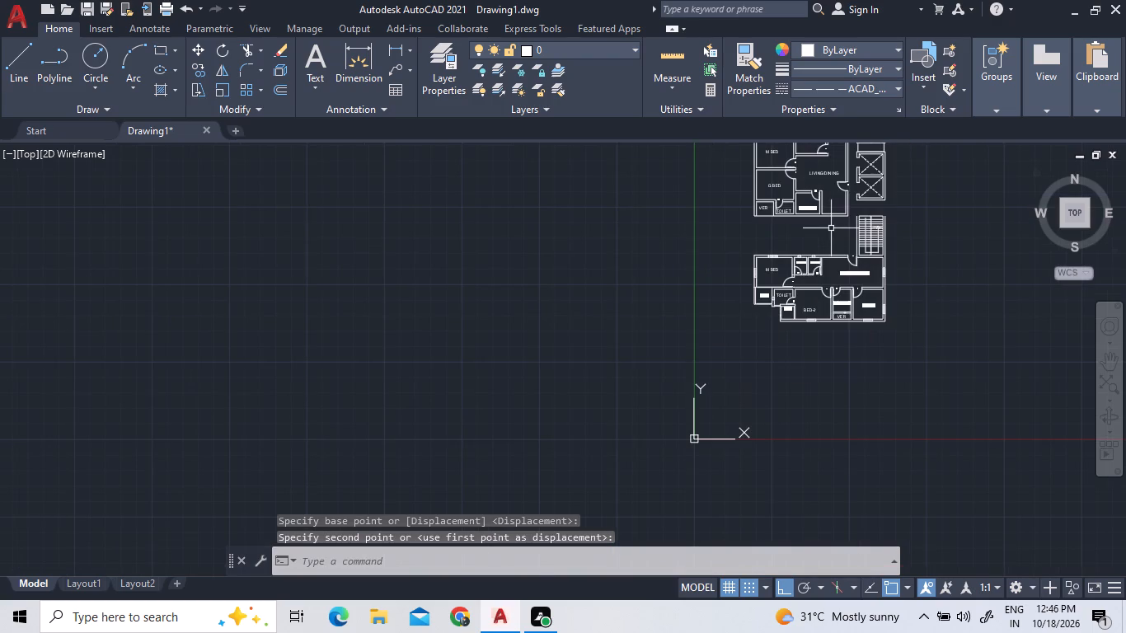
Extend the middle apartment's left outer wall line down to the top wall of the mirrored apartment.
scroll(860, 206, up, 1)
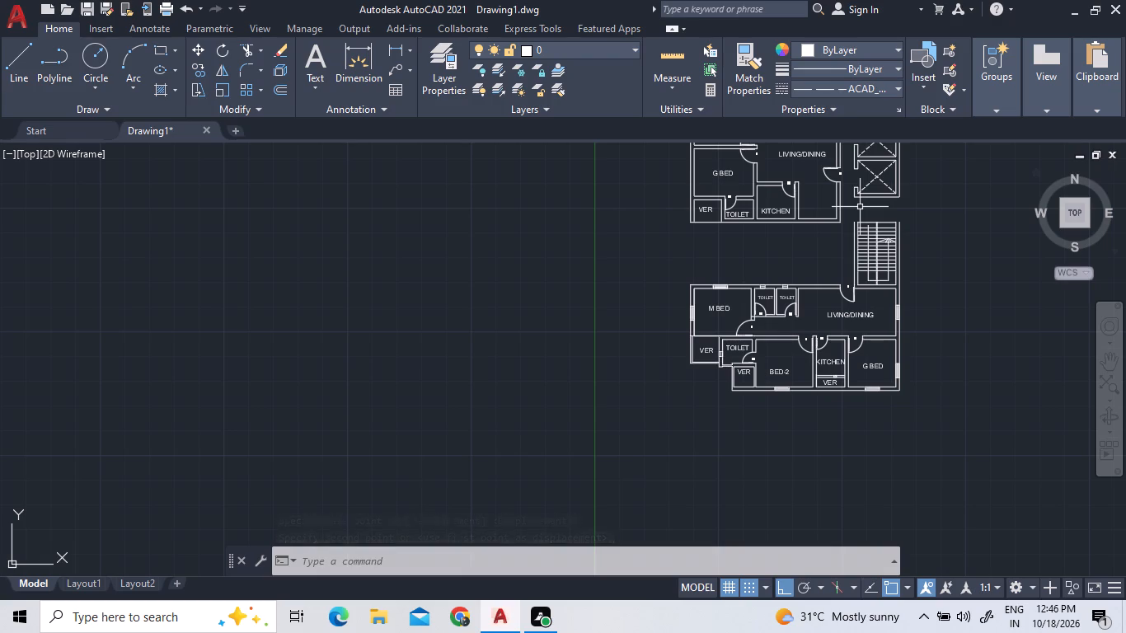
scroll(864, 205, up, 2)
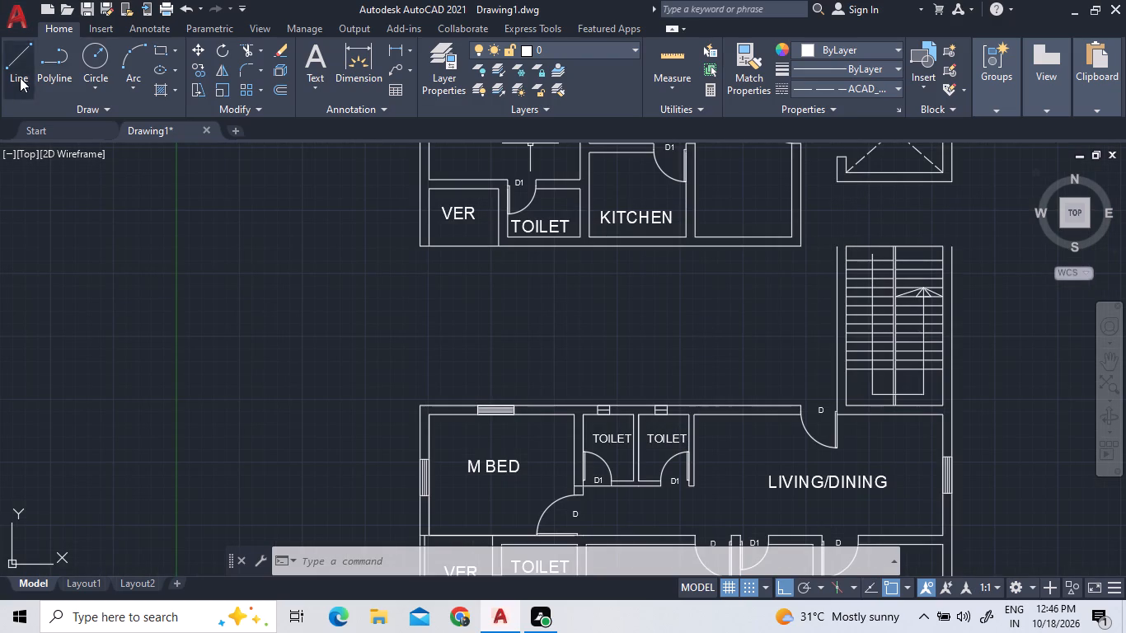
double_click(257, 49)
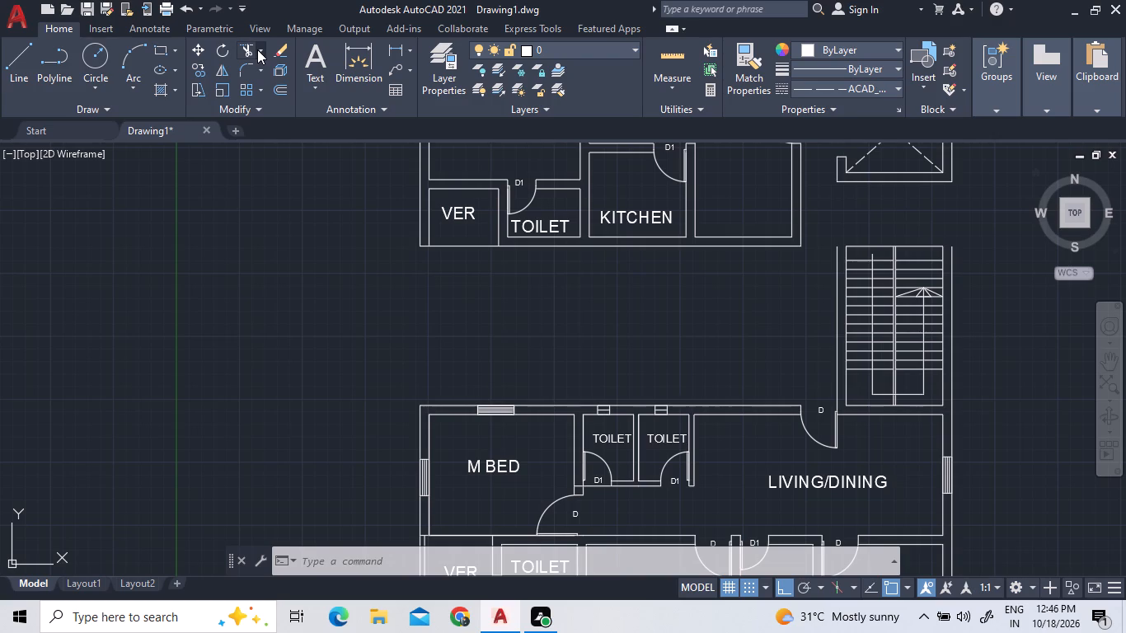
double_click(260, 52)
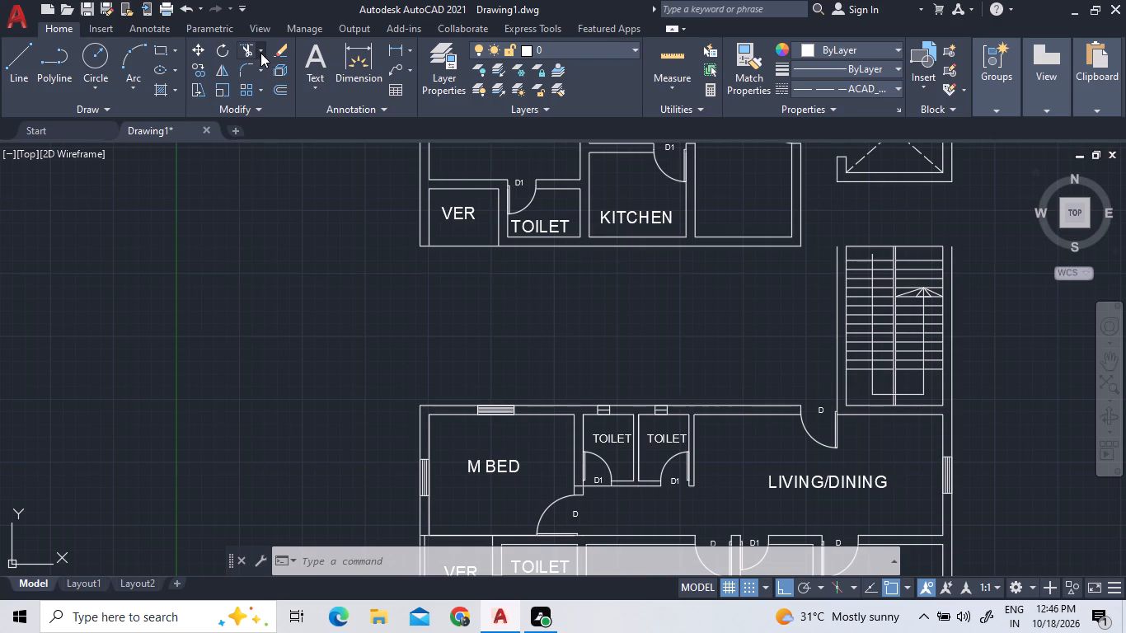
click(260, 53)
double_click(263, 113)
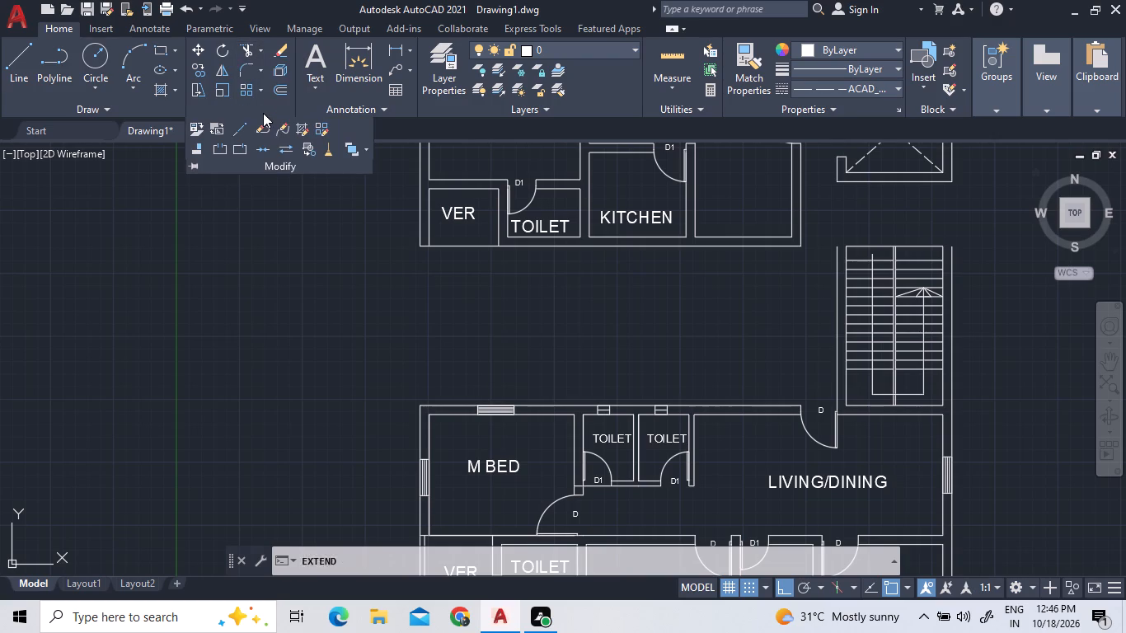
click(290, 277)
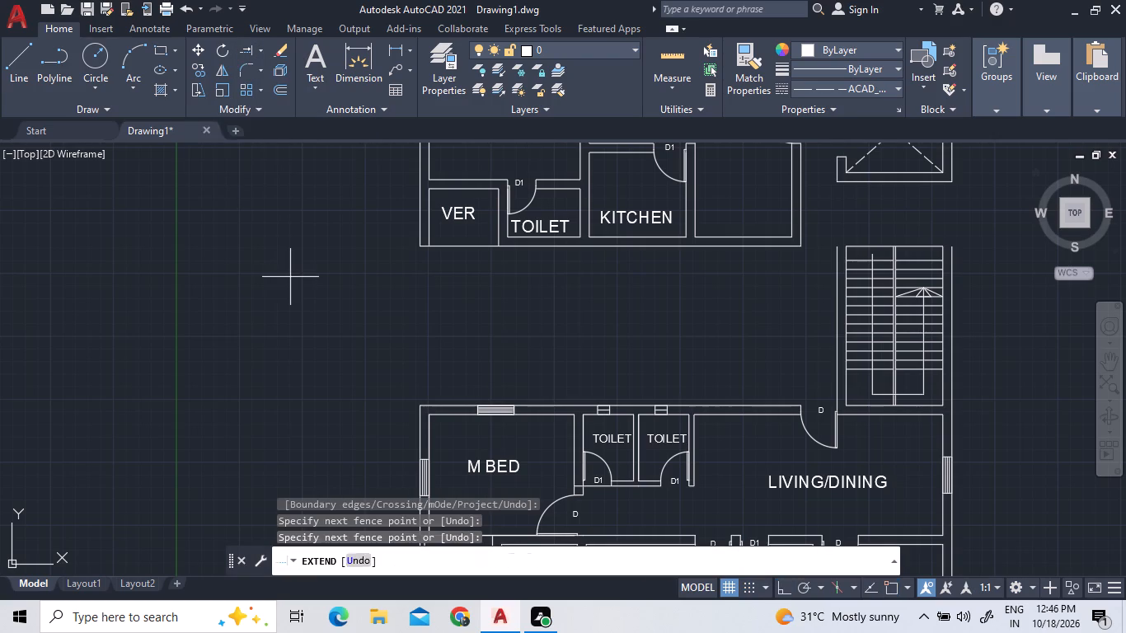
double_click(307, 261)
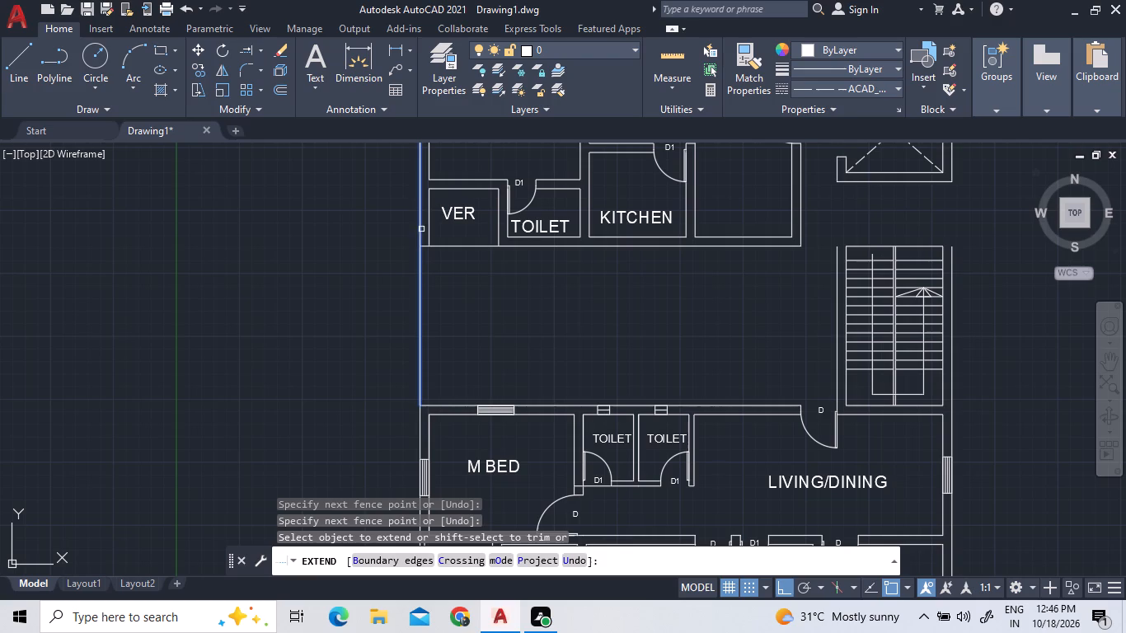
click(421, 229)
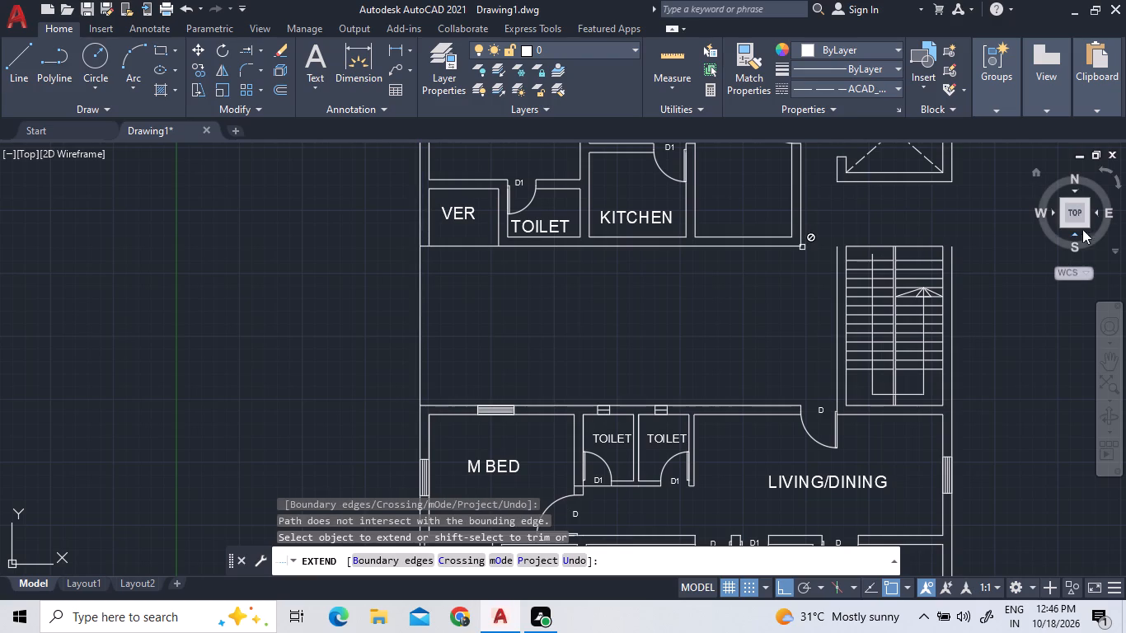
Extend the outer and inner wall lines on both sides to join the mirrored staircase to the base of the crossed shafts.
click(955, 158)
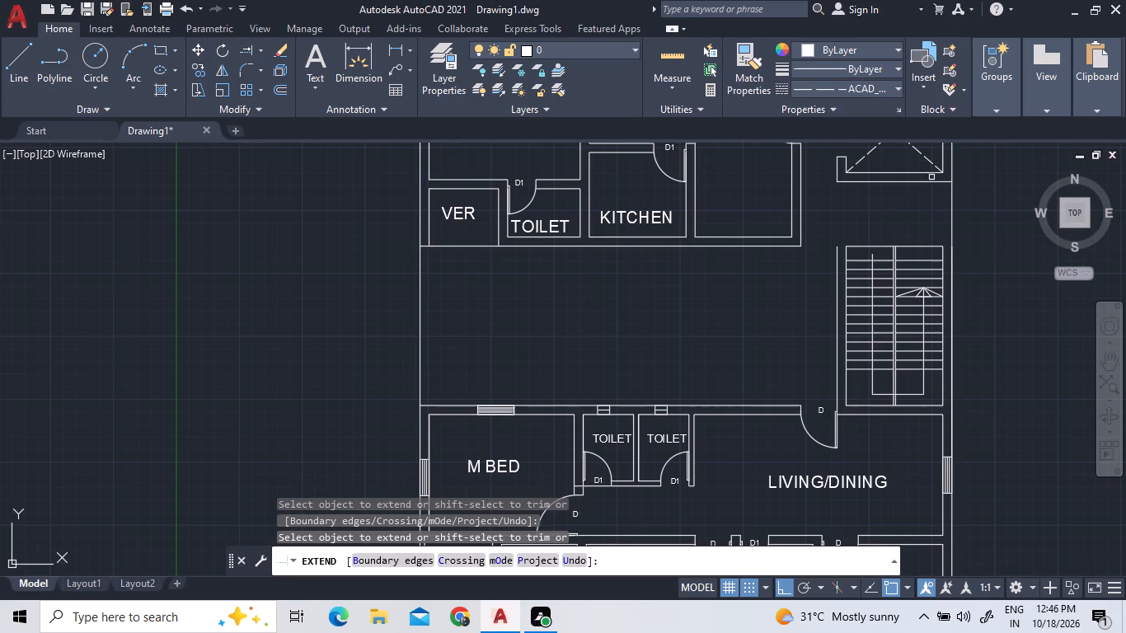
click(837, 176)
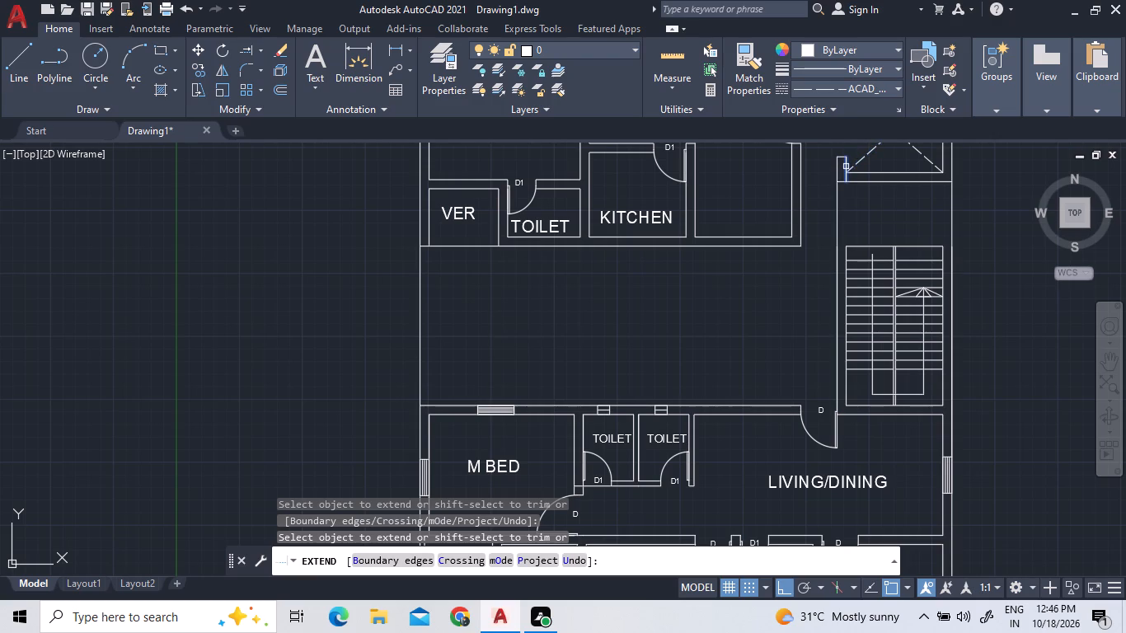
click(846, 166)
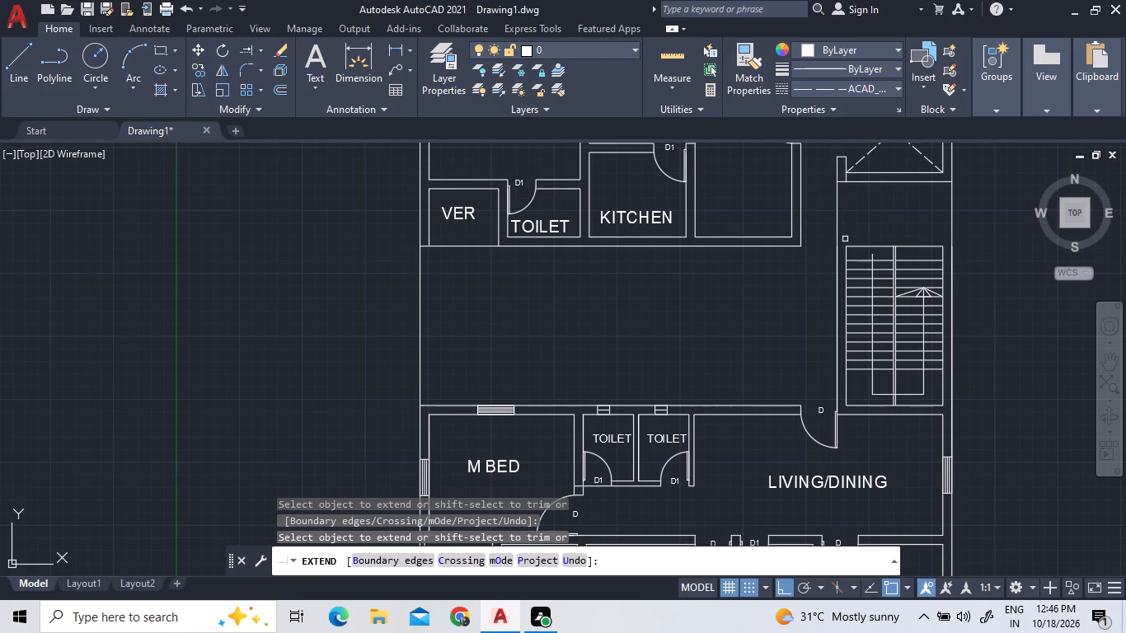
click(847, 253)
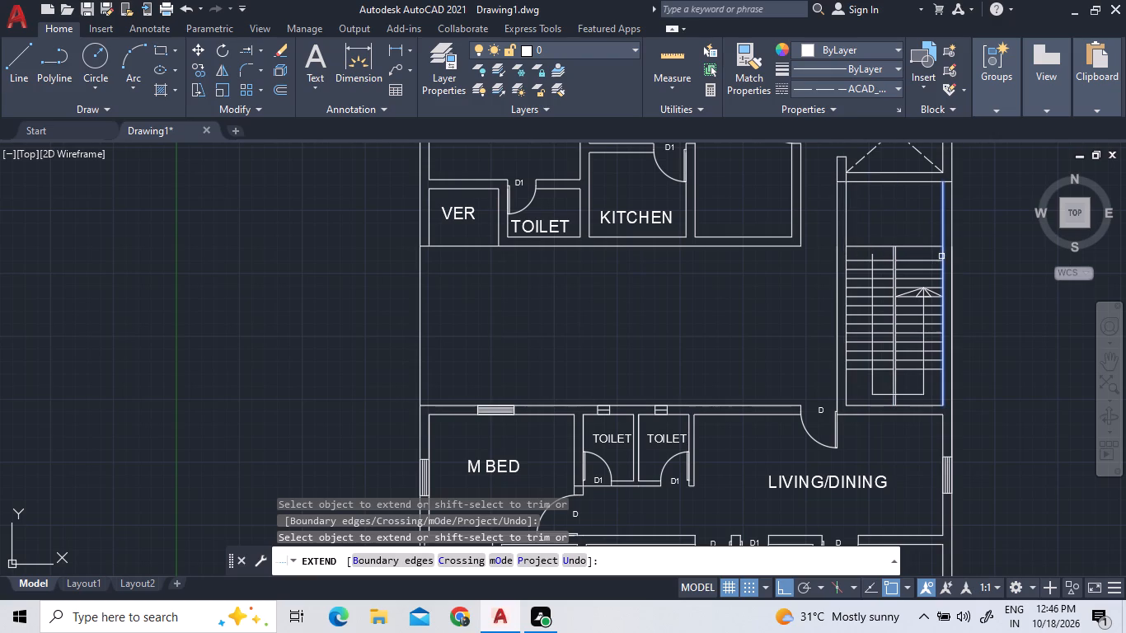
double_click(941, 256)
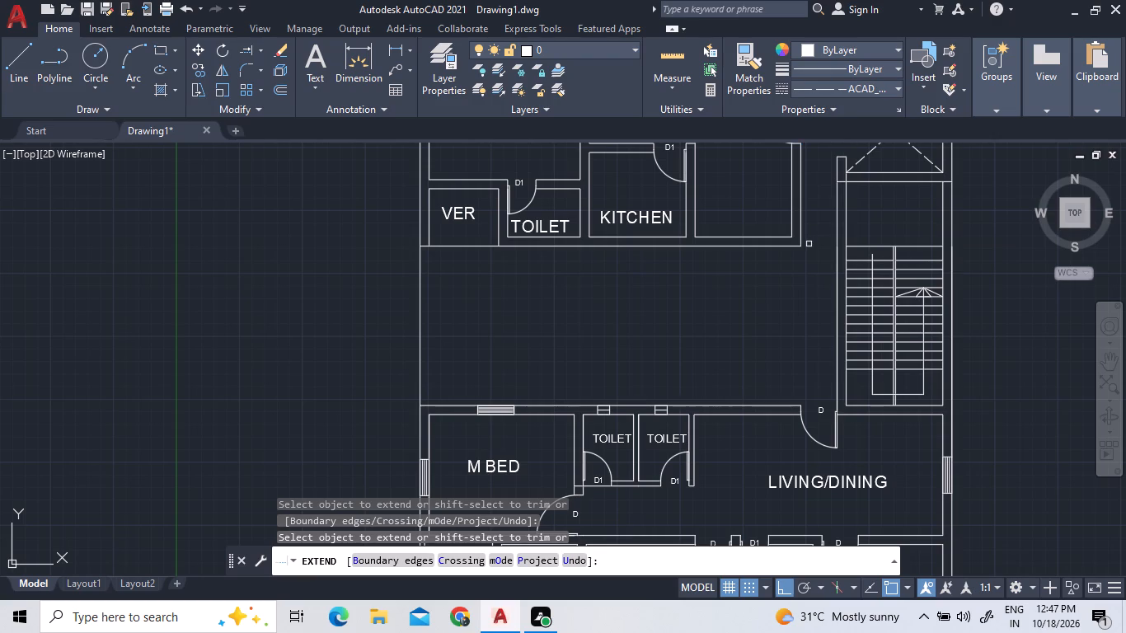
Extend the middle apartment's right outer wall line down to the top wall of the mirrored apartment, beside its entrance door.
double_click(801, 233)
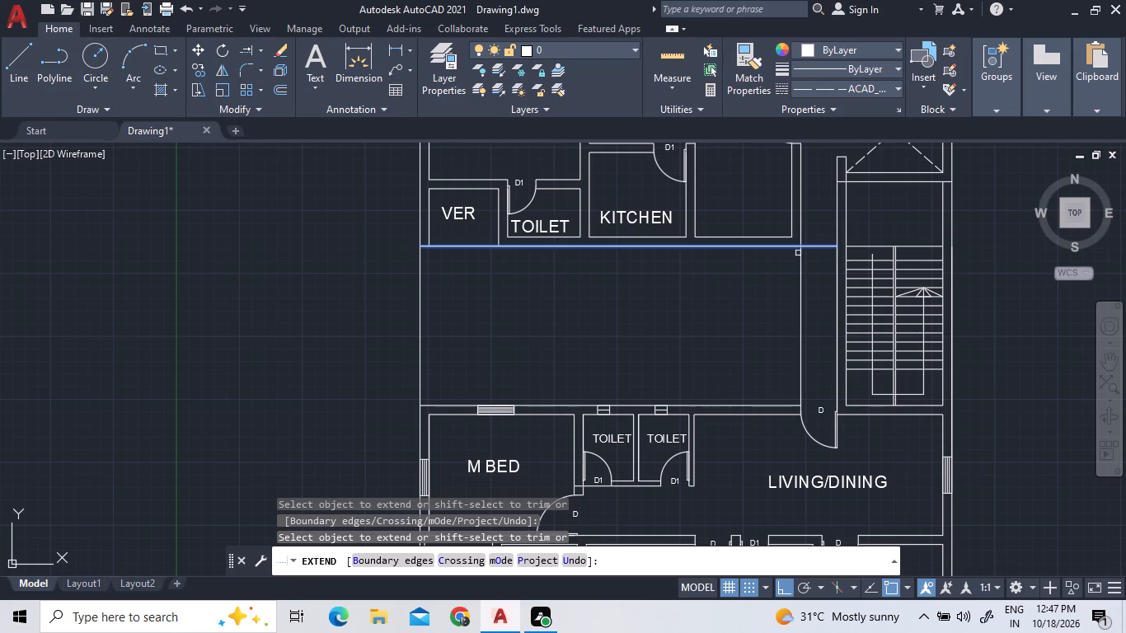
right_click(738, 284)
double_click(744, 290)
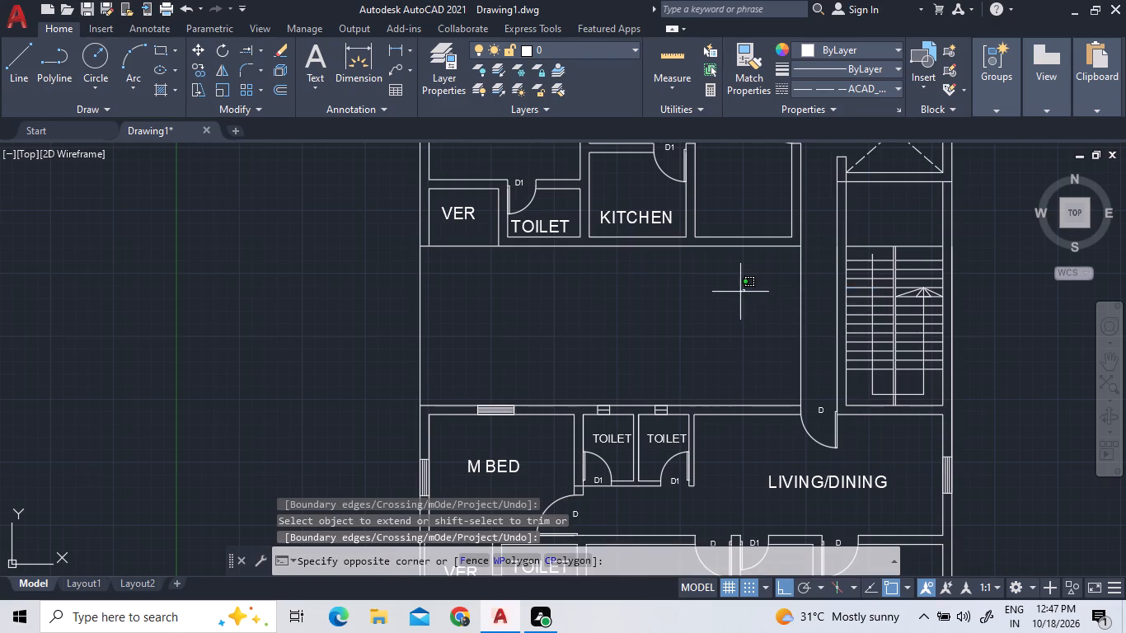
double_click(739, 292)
Extend the top line of the mirrored staircase at both ends to the outer wall lines of the stairwell.
scroll(736, 312, down, 1)
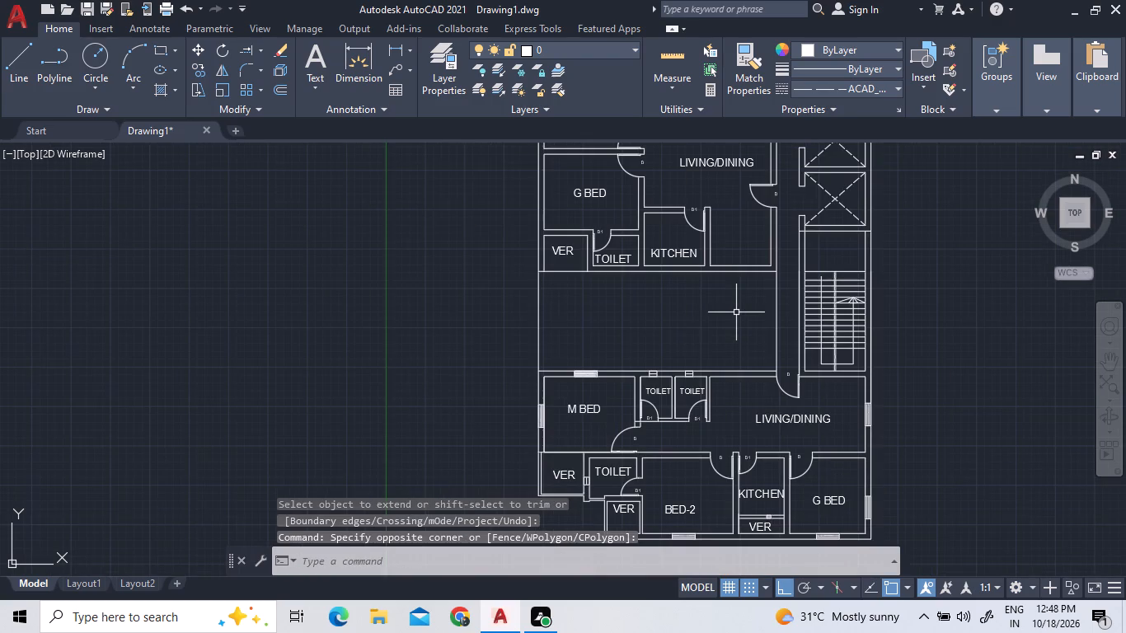
scroll(852, 261, up, 2)
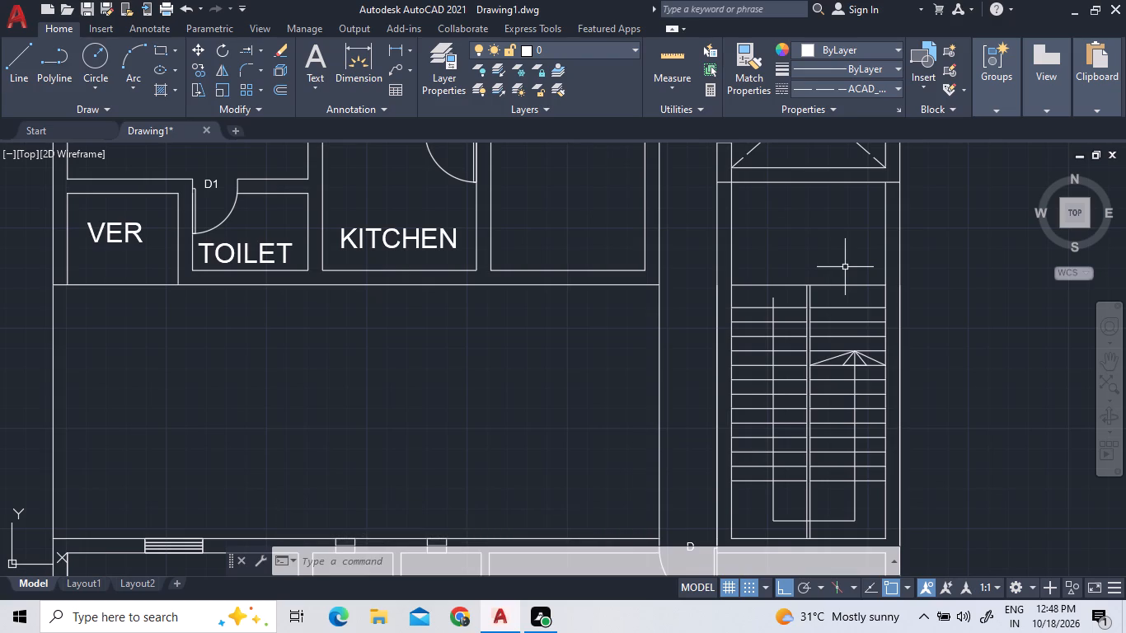
scroll(835, 271, down, 2)
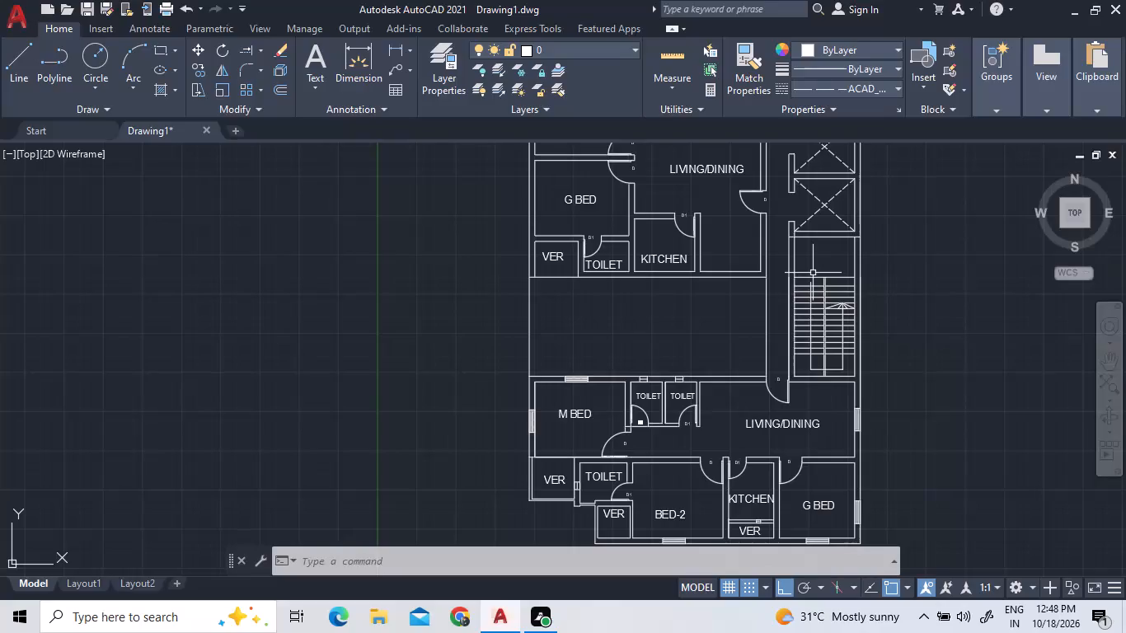
scroll(813, 273, up, 2)
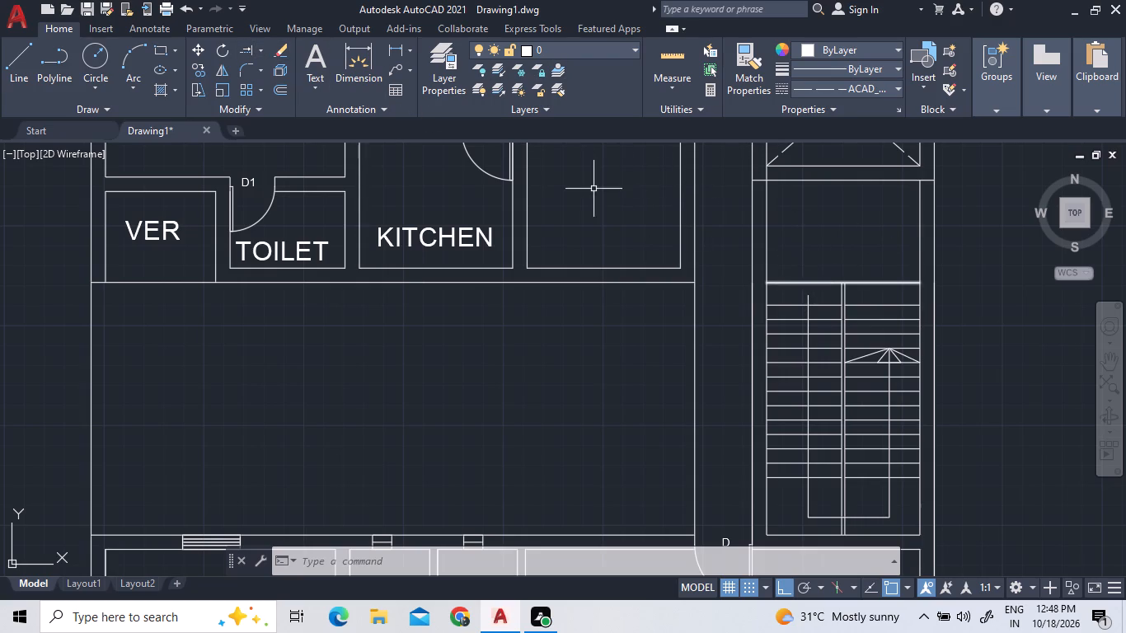
click(240, 52)
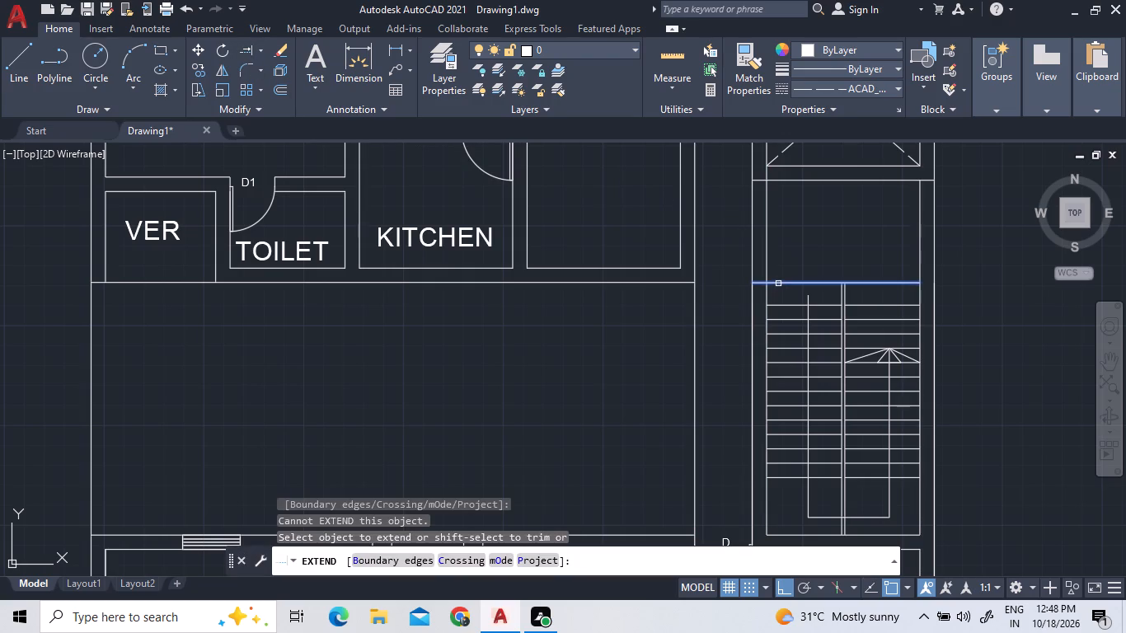
click(778, 284)
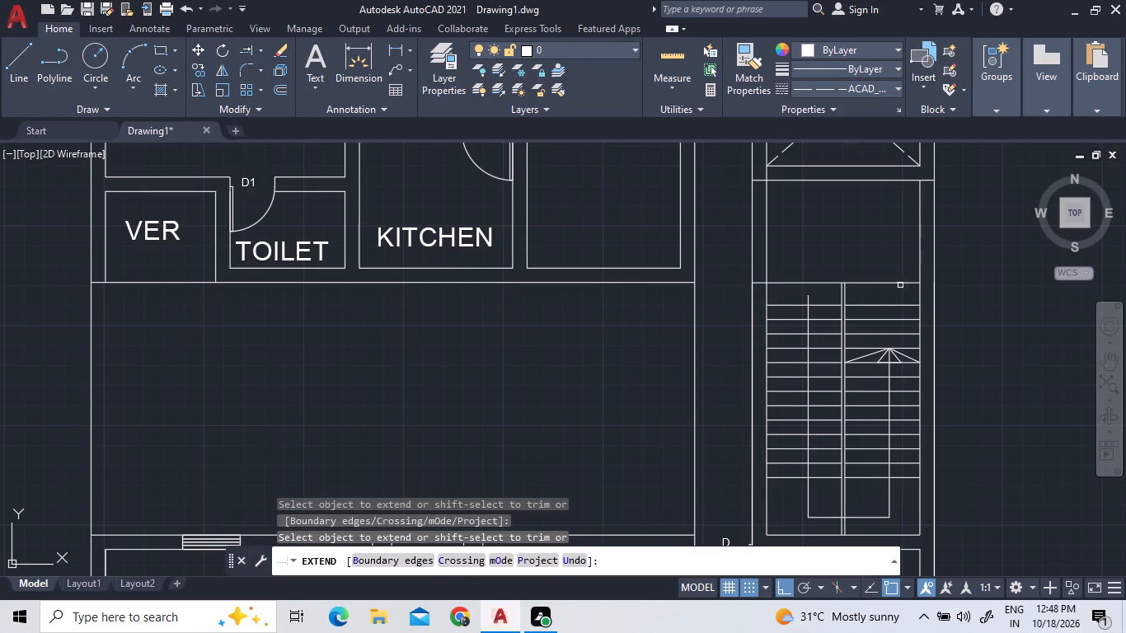
click(903, 284)
right_click(952, 264)
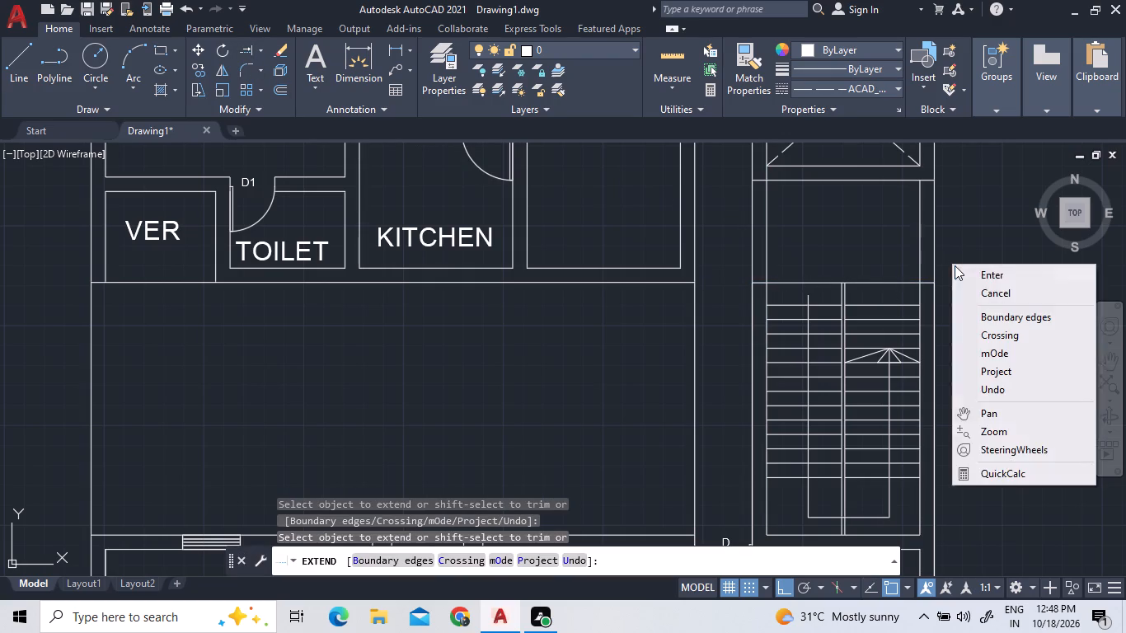
click(957, 270)
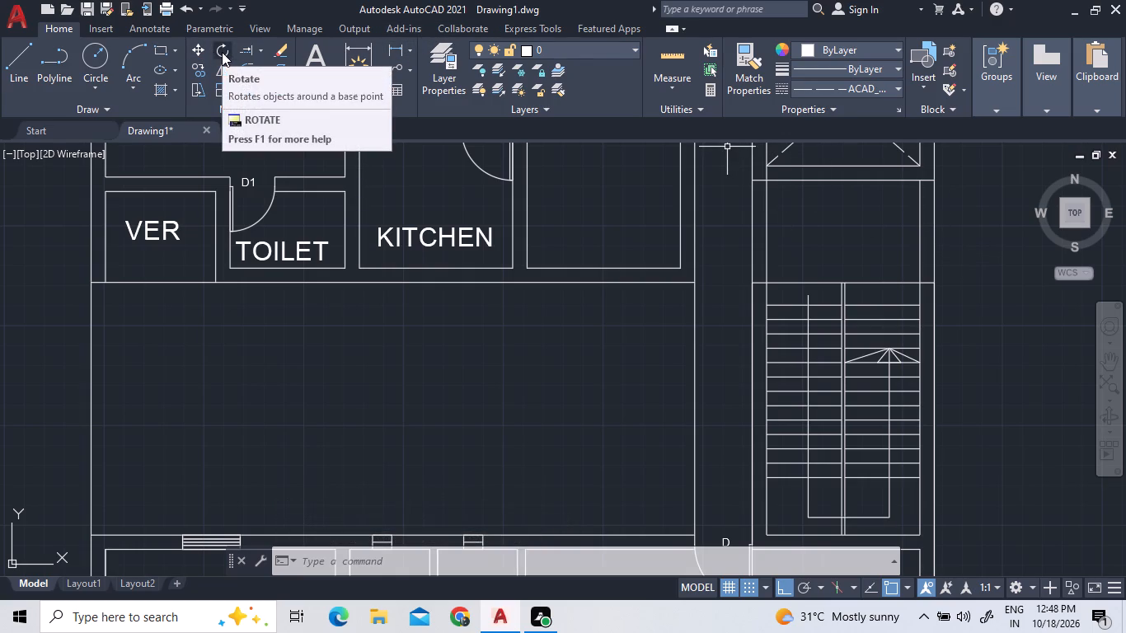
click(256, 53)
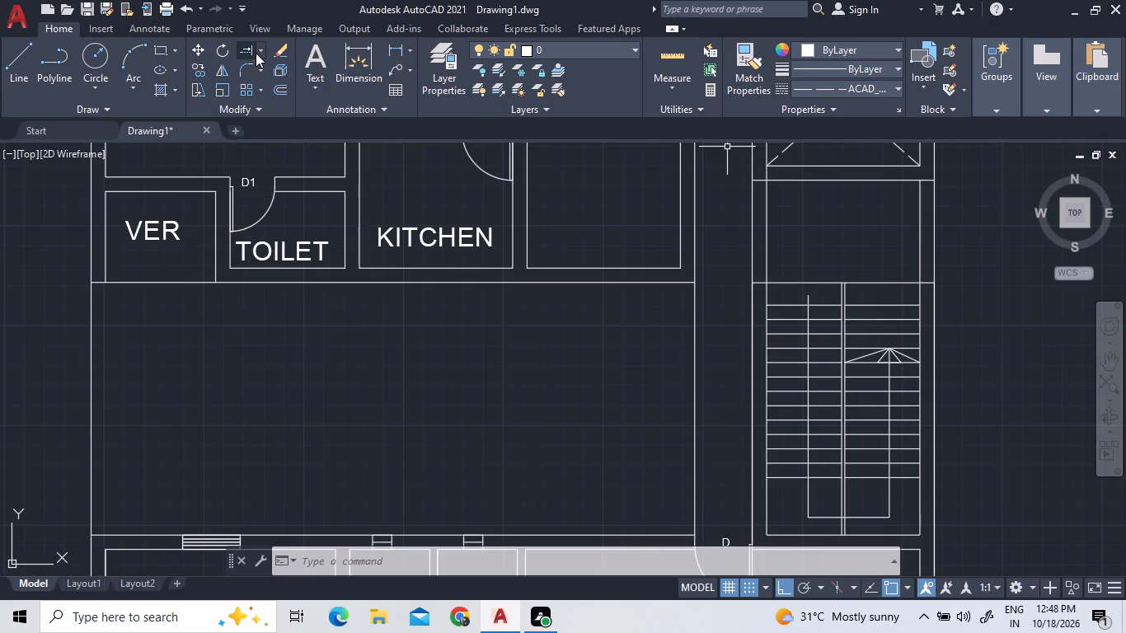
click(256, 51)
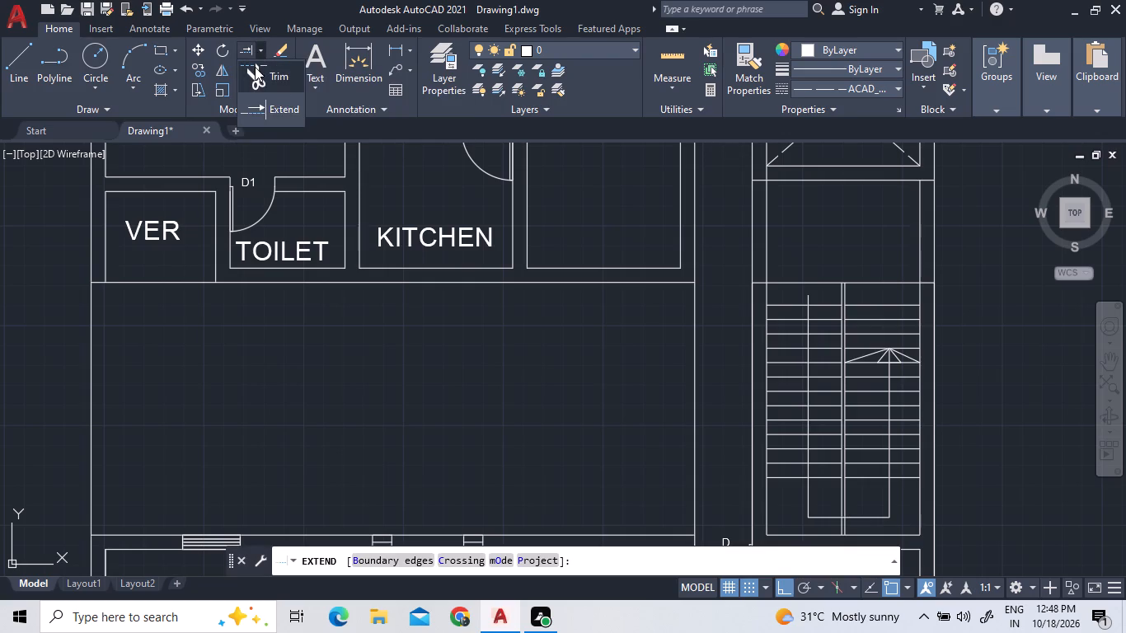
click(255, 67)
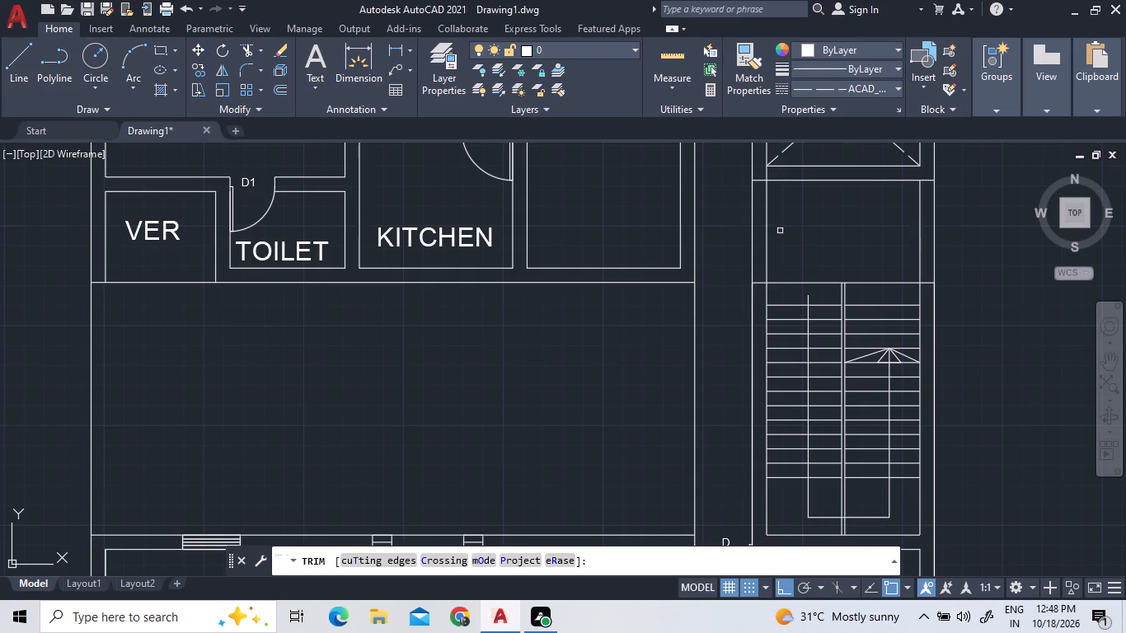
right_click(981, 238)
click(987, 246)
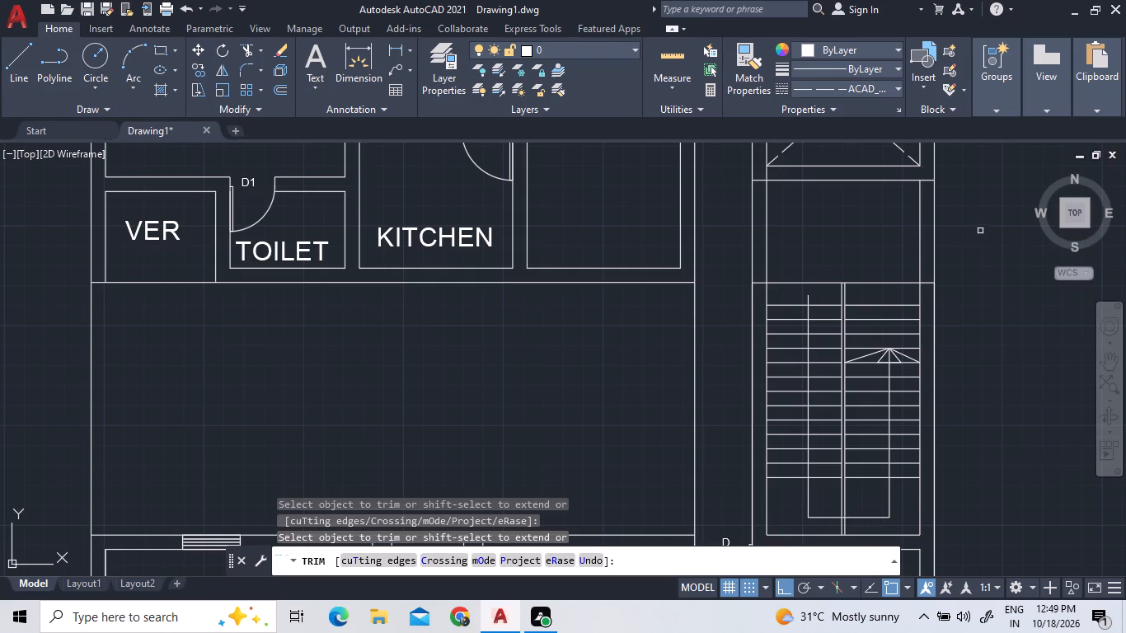
Draw a horizontal line across the stairwell walls, midway between the base of the crossed shafts and the top of the staircase.
click(14, 64)
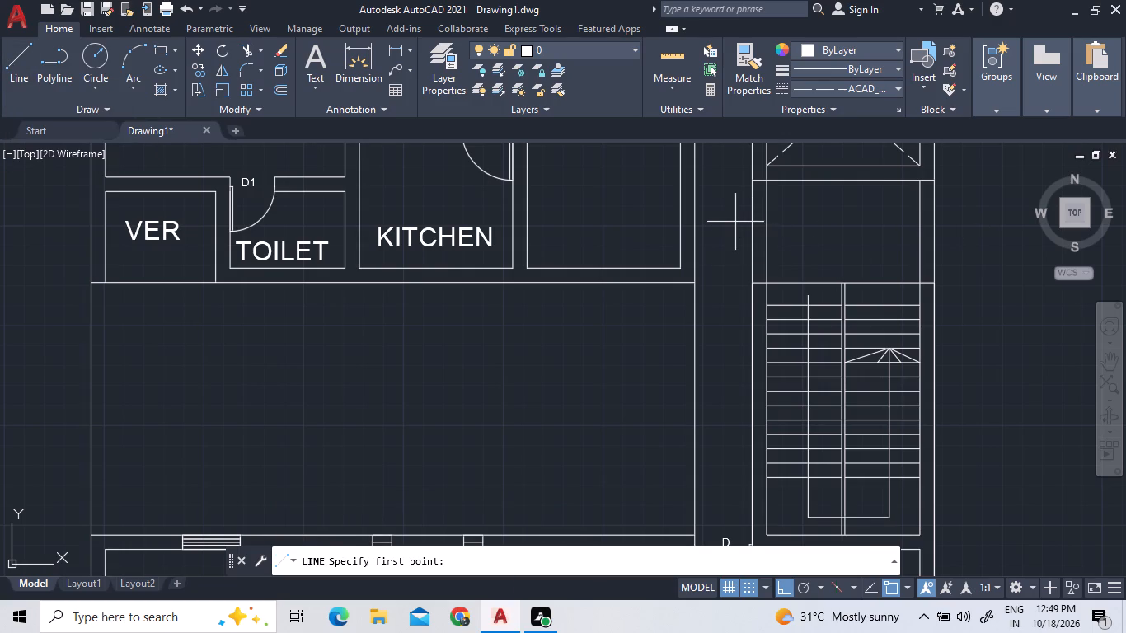
click(728, 226)
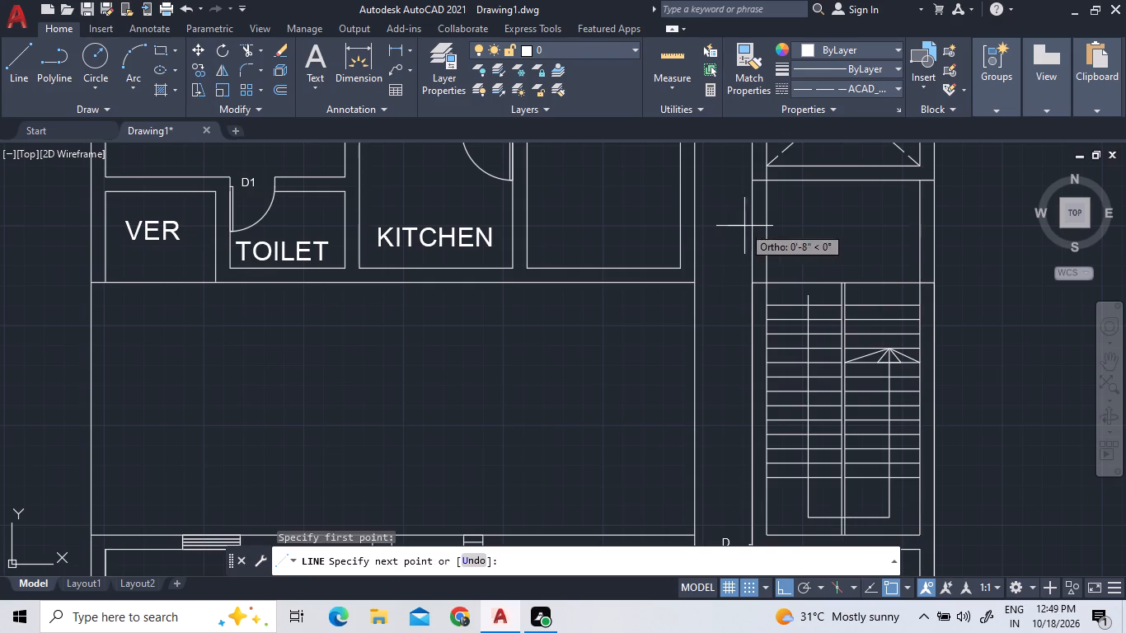
click(990, 234)
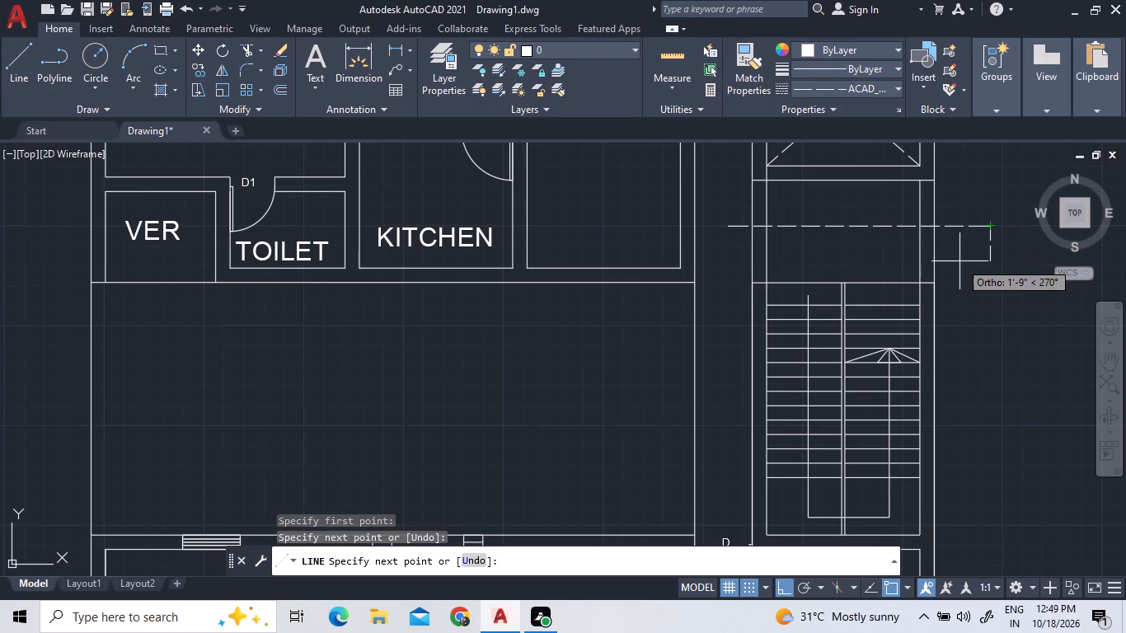
right_click(957, 263)
click(976, 265)
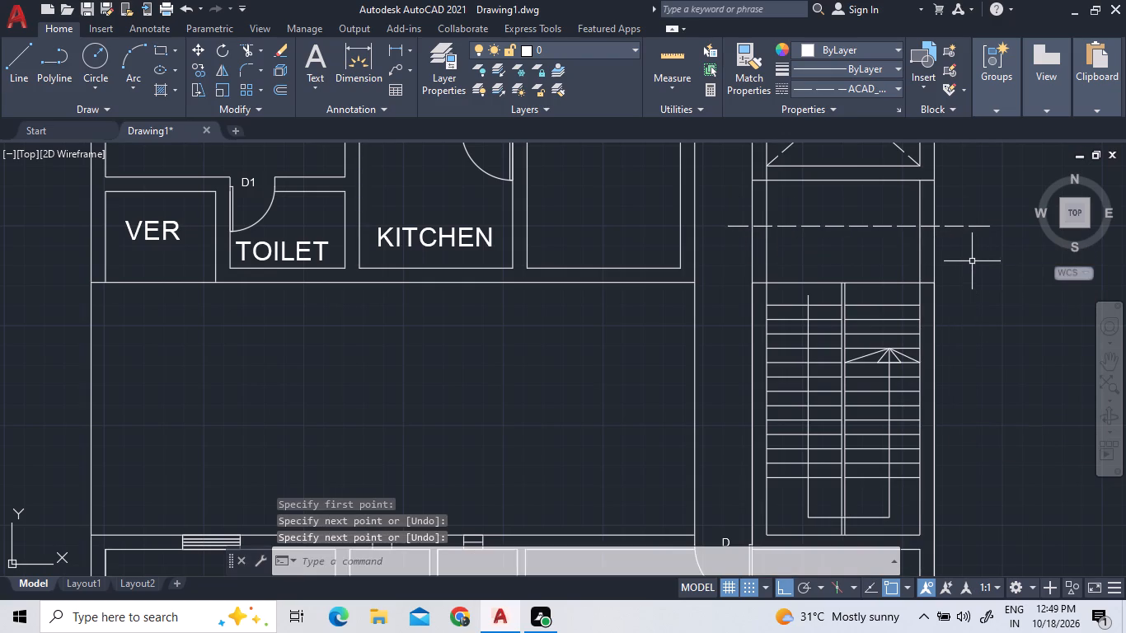
Trim the outer and inner wall lines on both sides between the new dashed line and the top of the staircase.
click(247, 45)
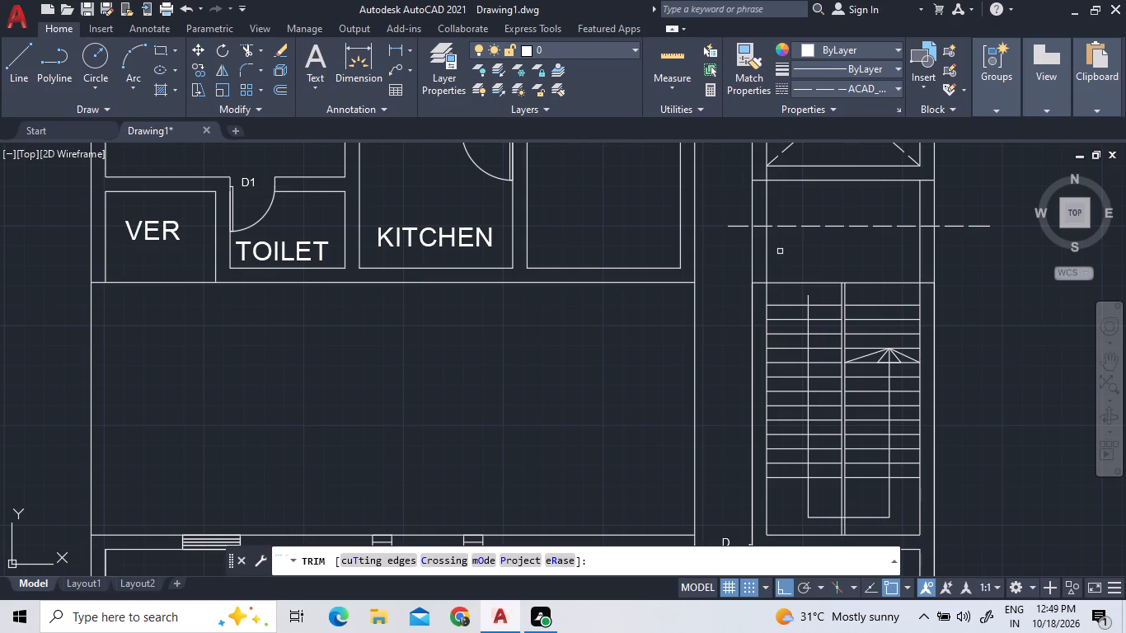
click(767, 247)
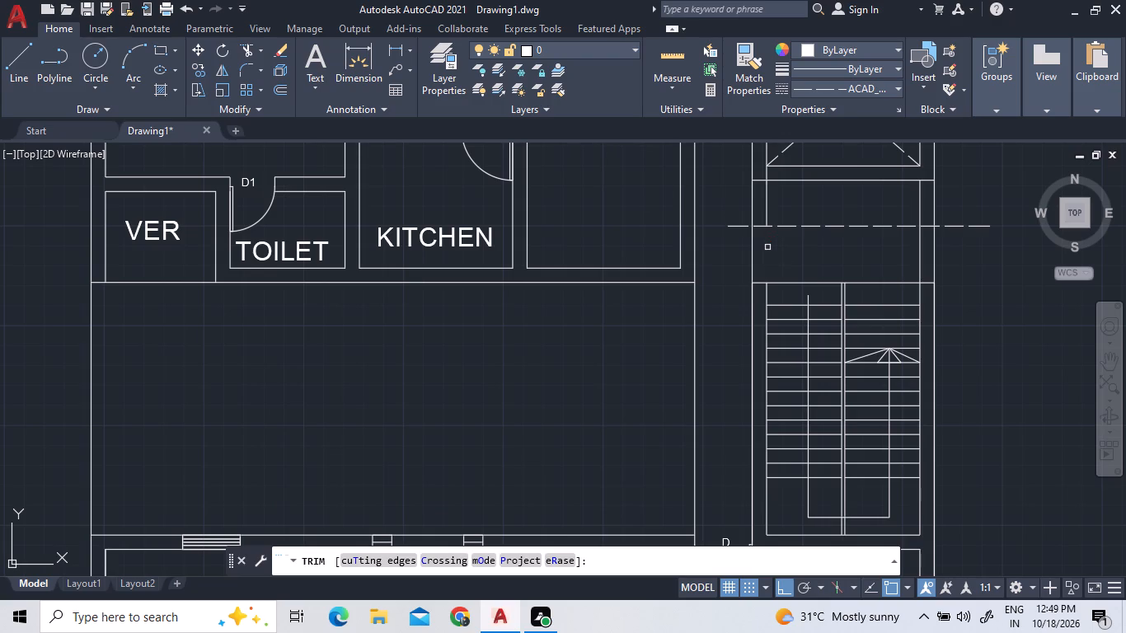
click(753, 246)
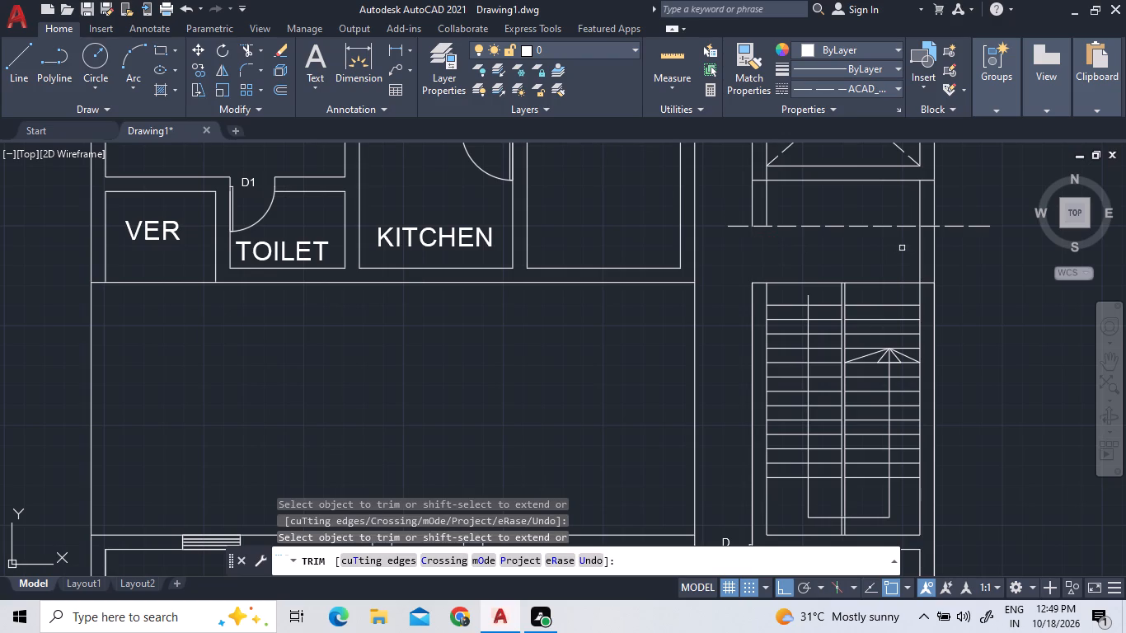
click(917, 246)
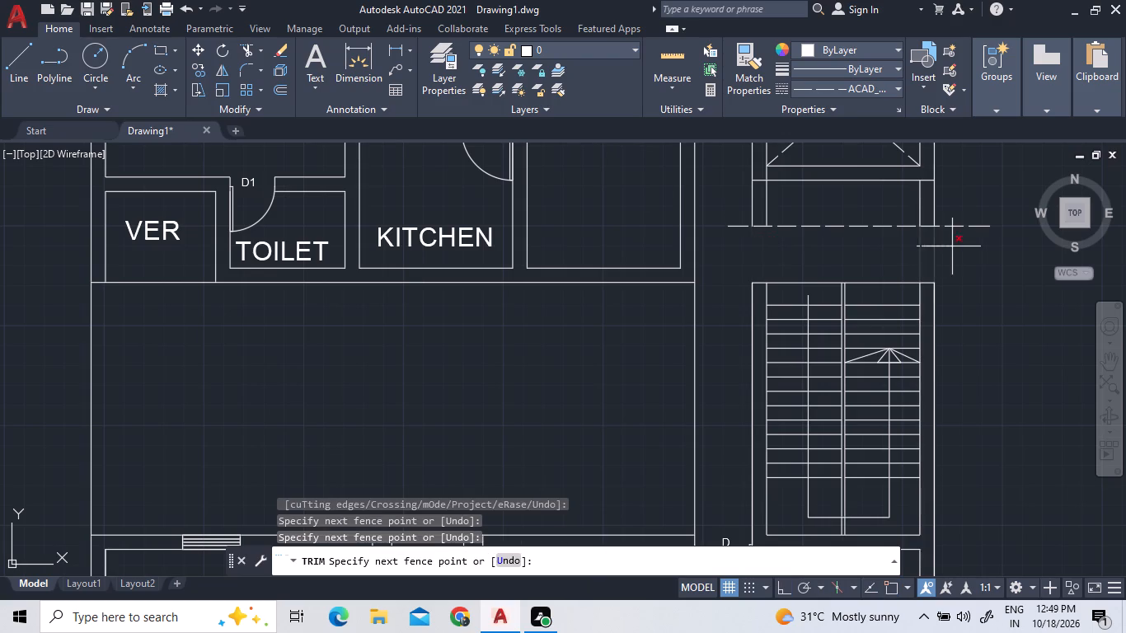
double_click(952, 246)
right_click(953, 258)
double_click(959, 268)
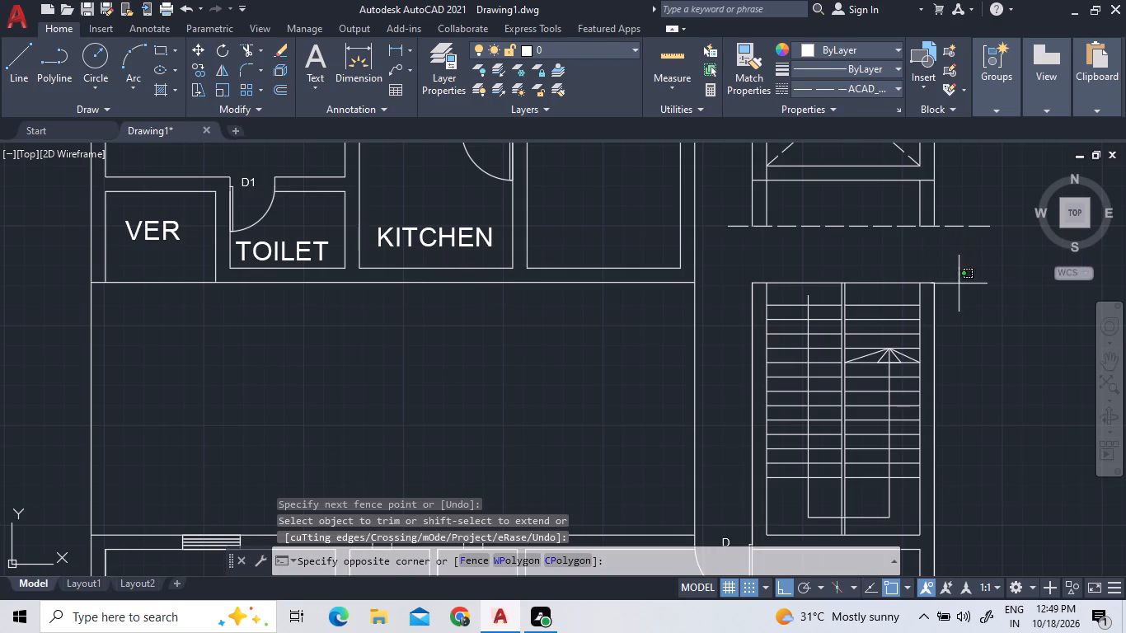
click(975, 304)
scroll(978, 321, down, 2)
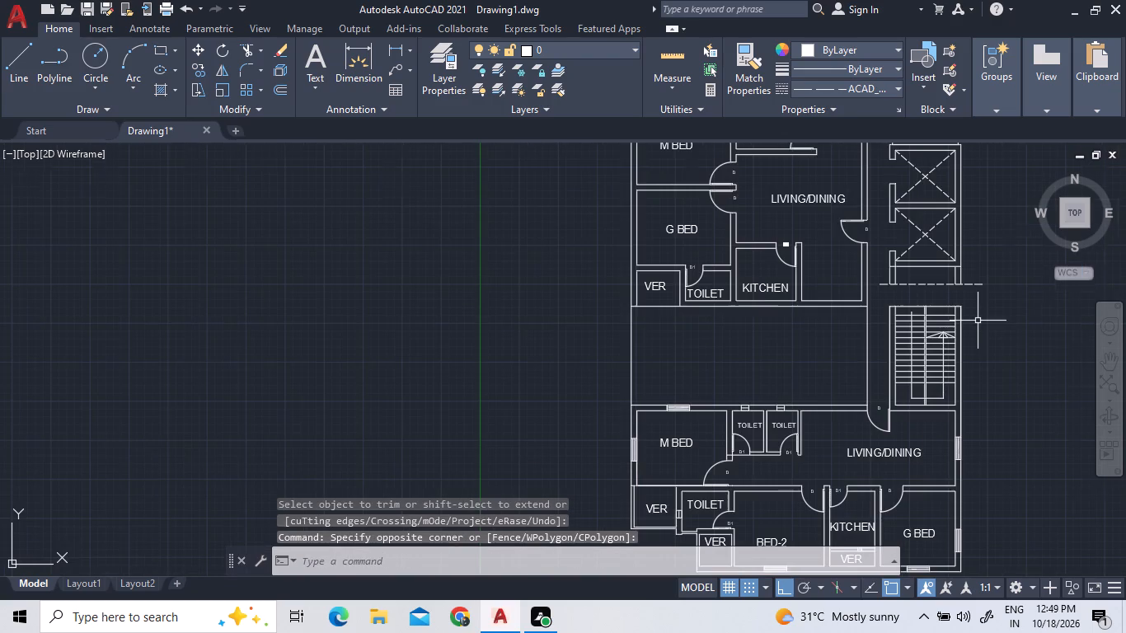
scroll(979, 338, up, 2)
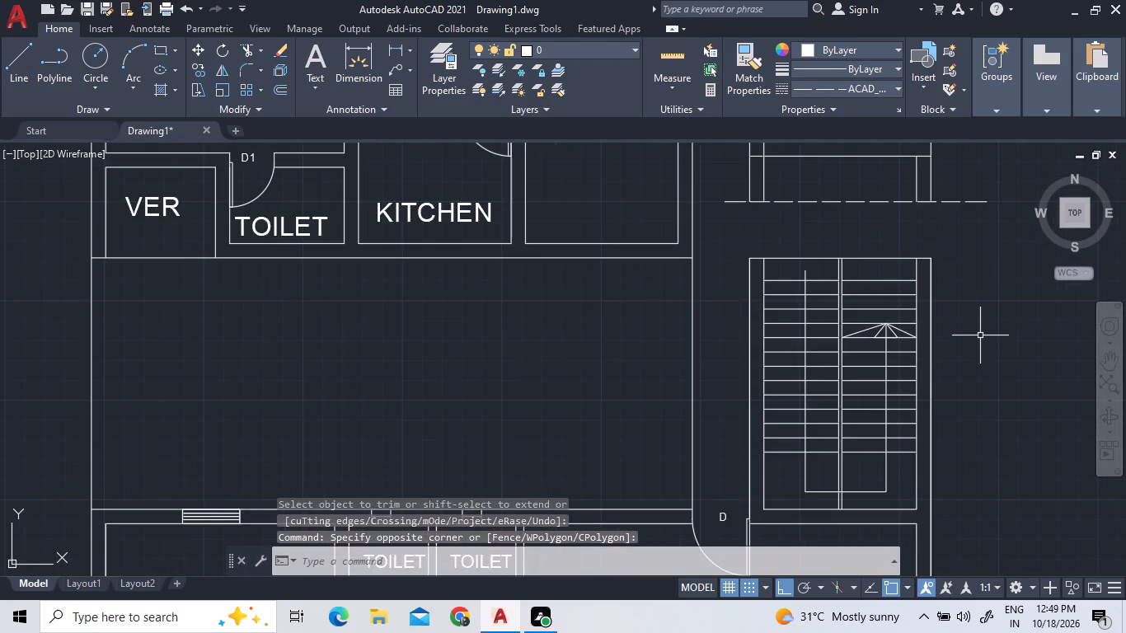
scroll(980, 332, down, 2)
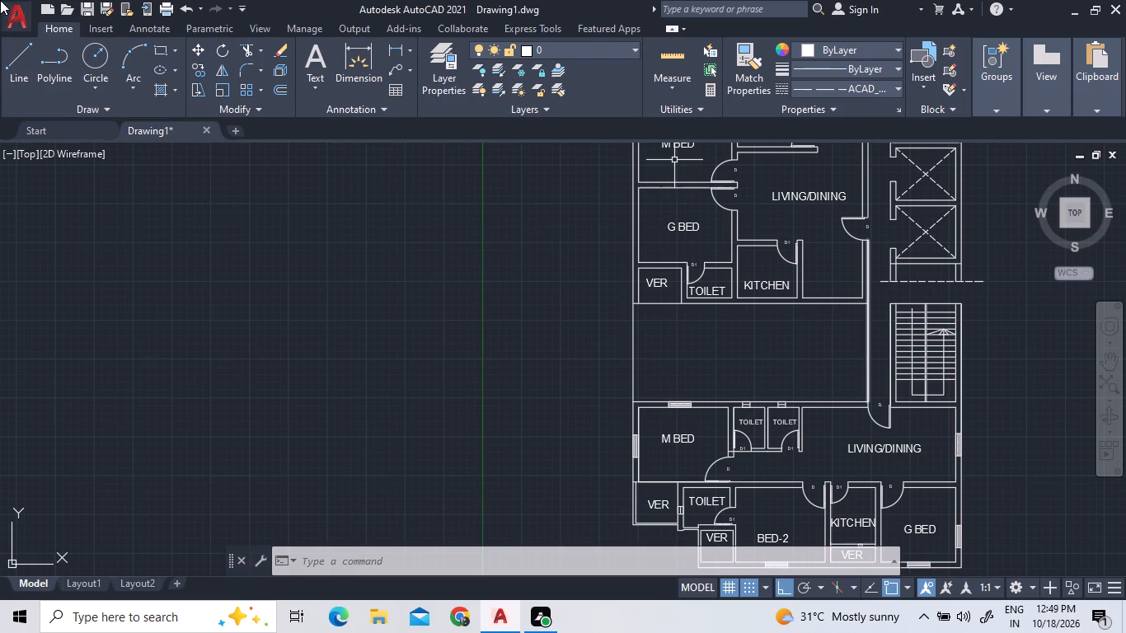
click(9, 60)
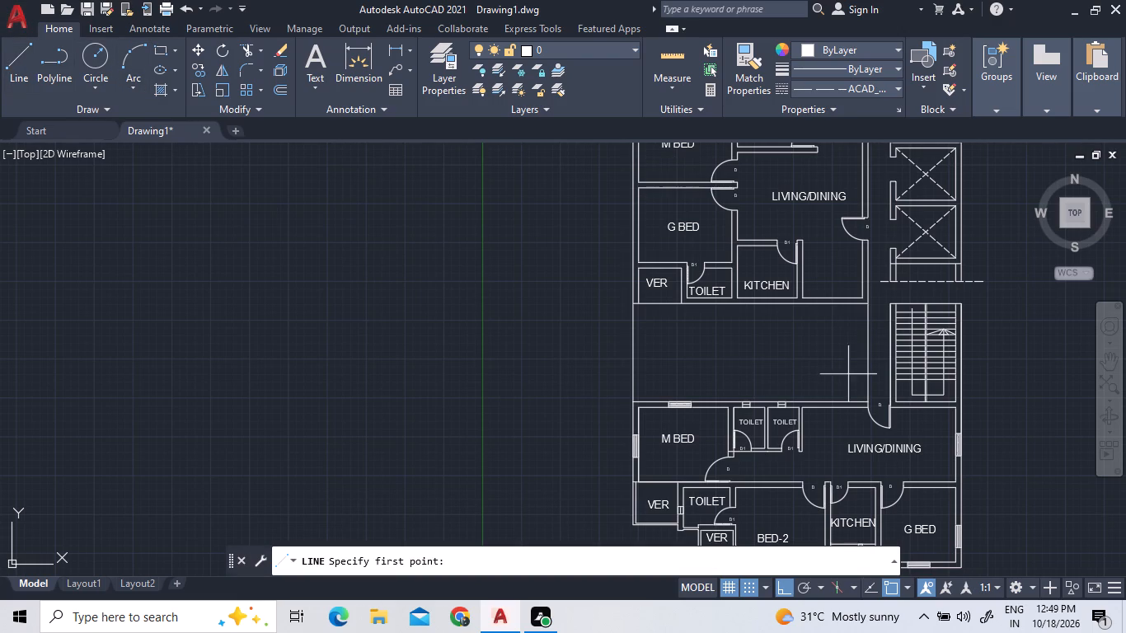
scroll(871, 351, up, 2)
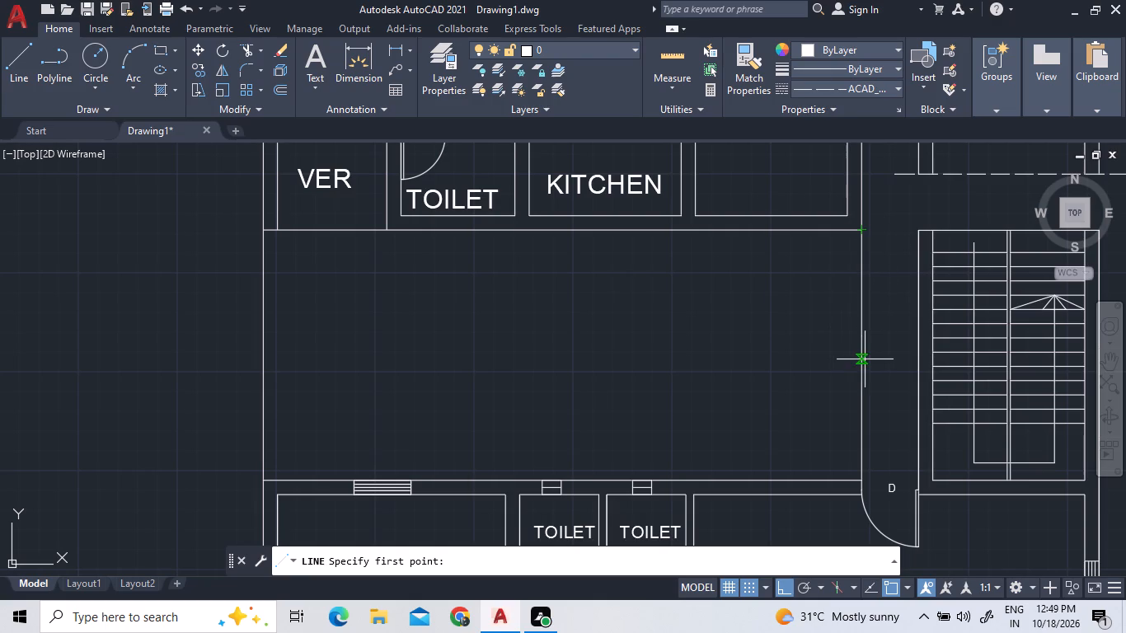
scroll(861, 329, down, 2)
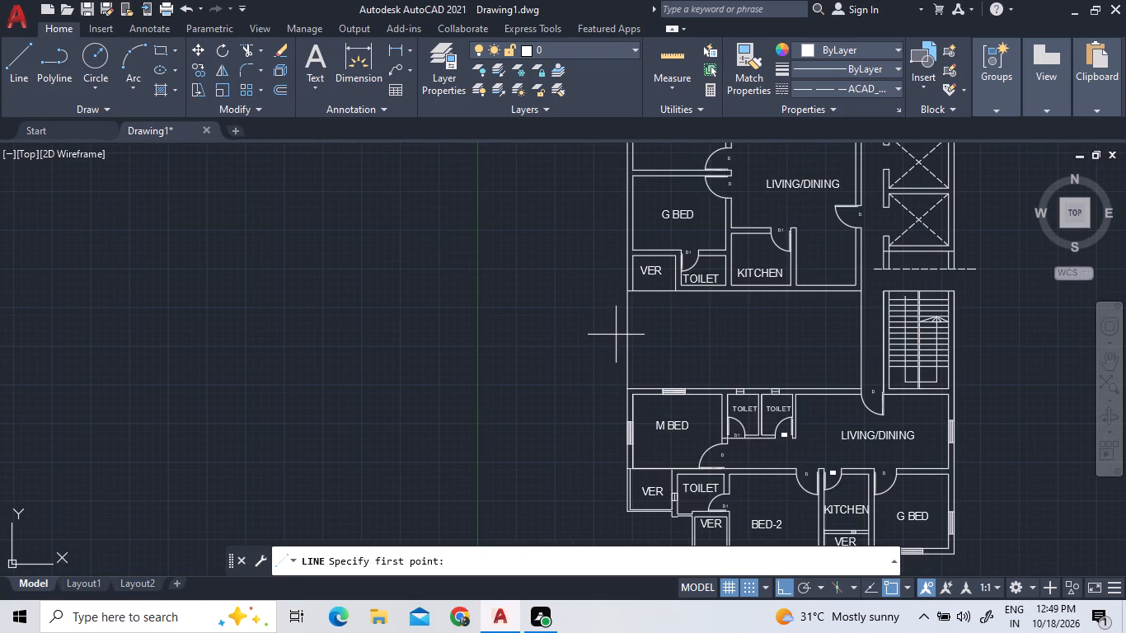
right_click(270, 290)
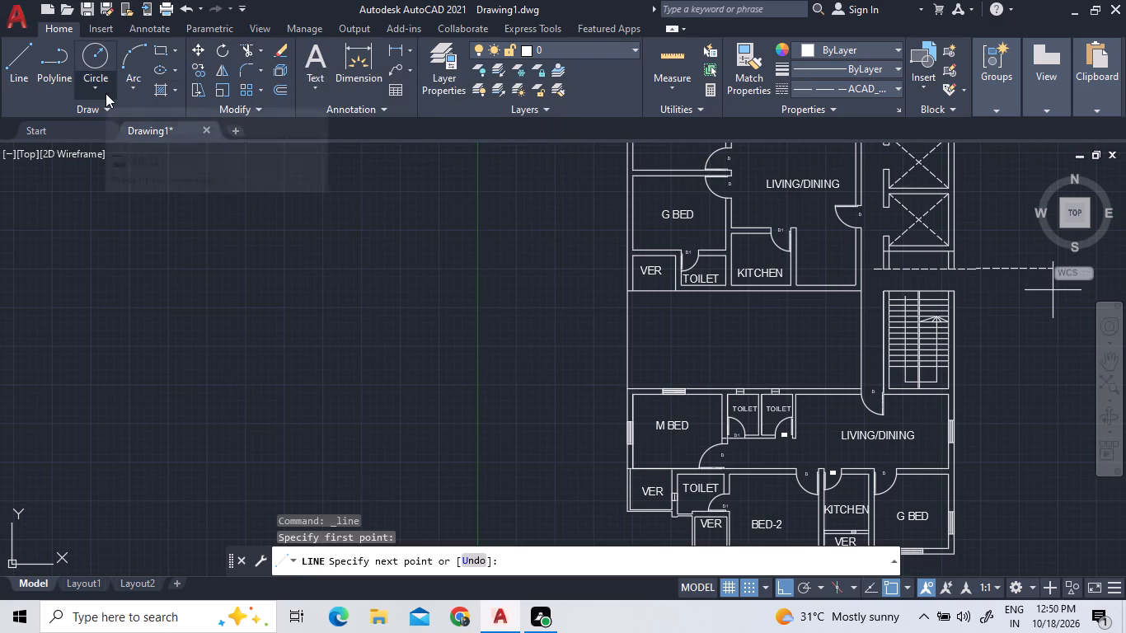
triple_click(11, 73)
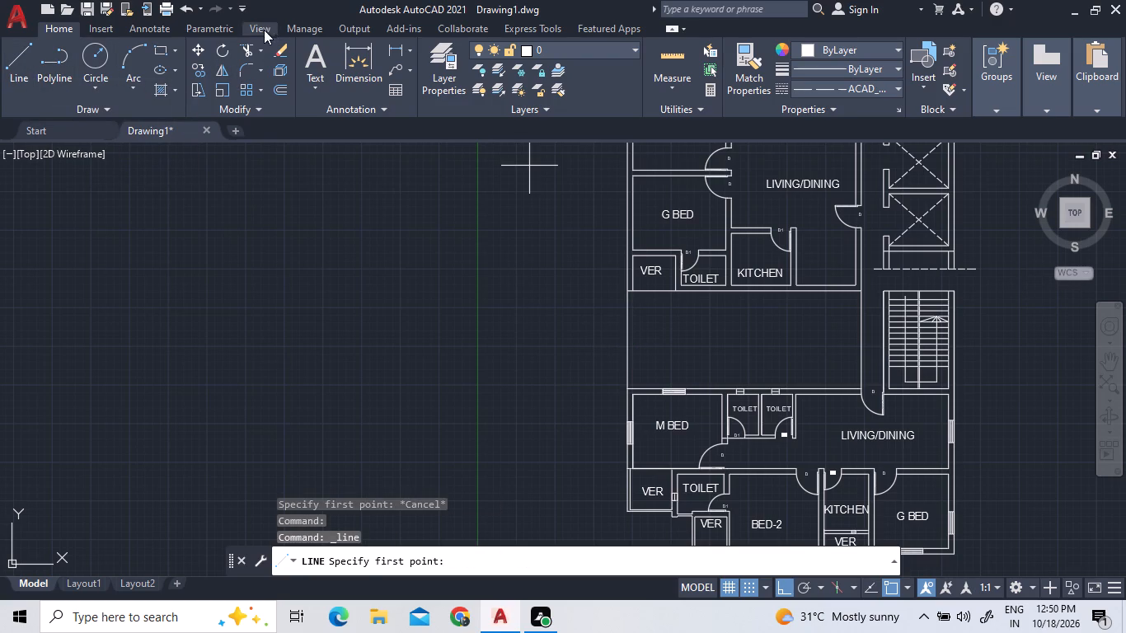
Trim away the left and right outer wall lines that connect the middle apartment to the mirrored apartment below.
double_click(243, 52)
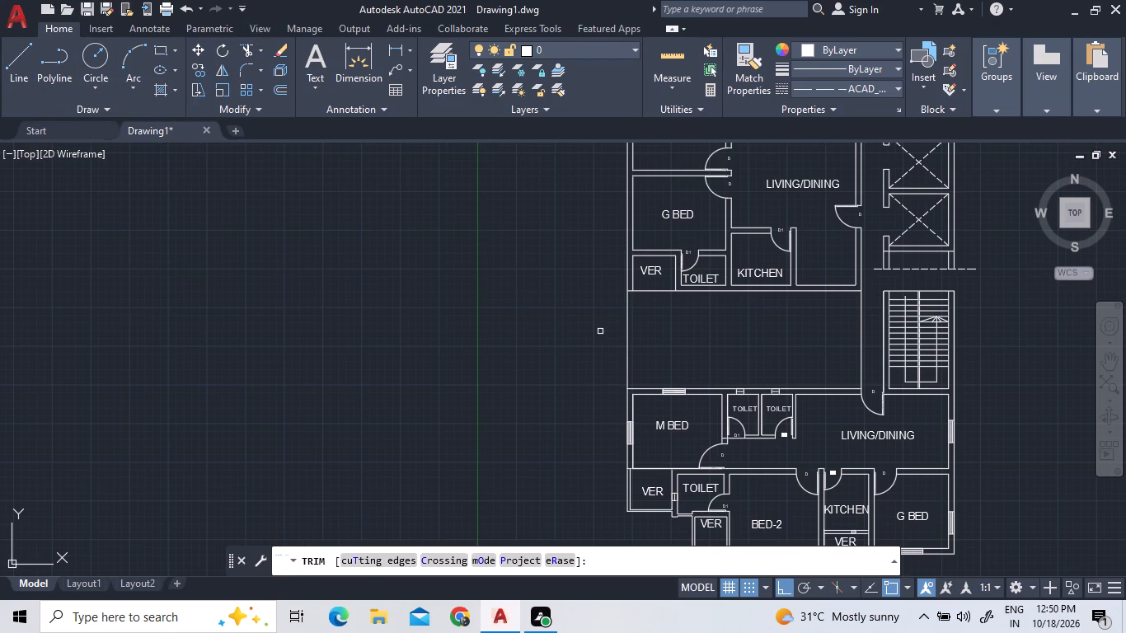
double_click(626, 340)
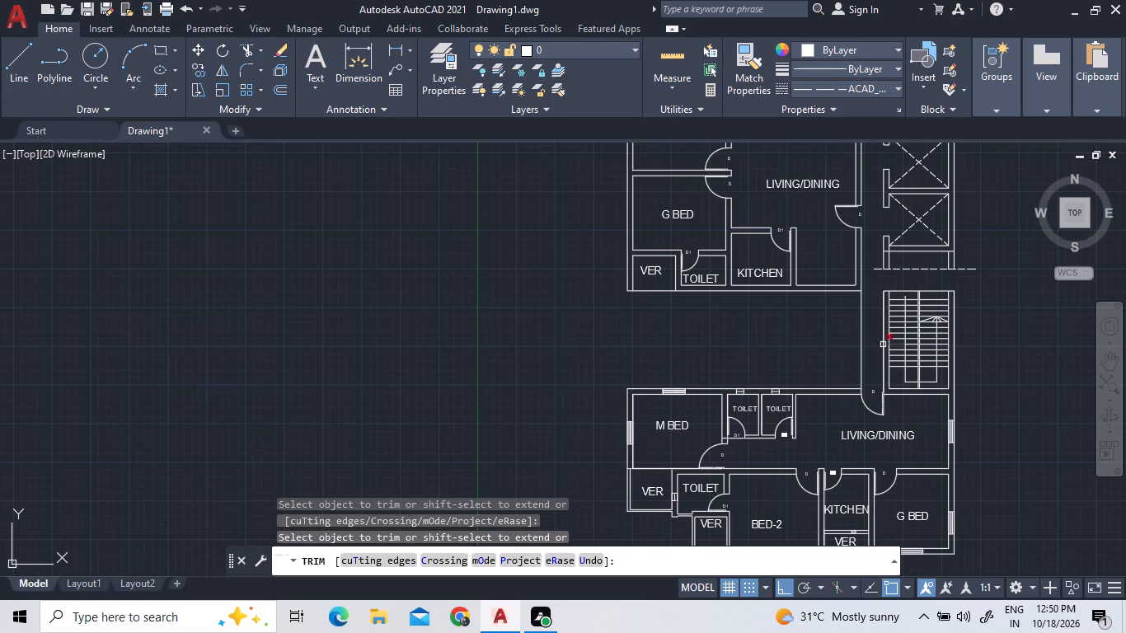
double_click(861, 339)
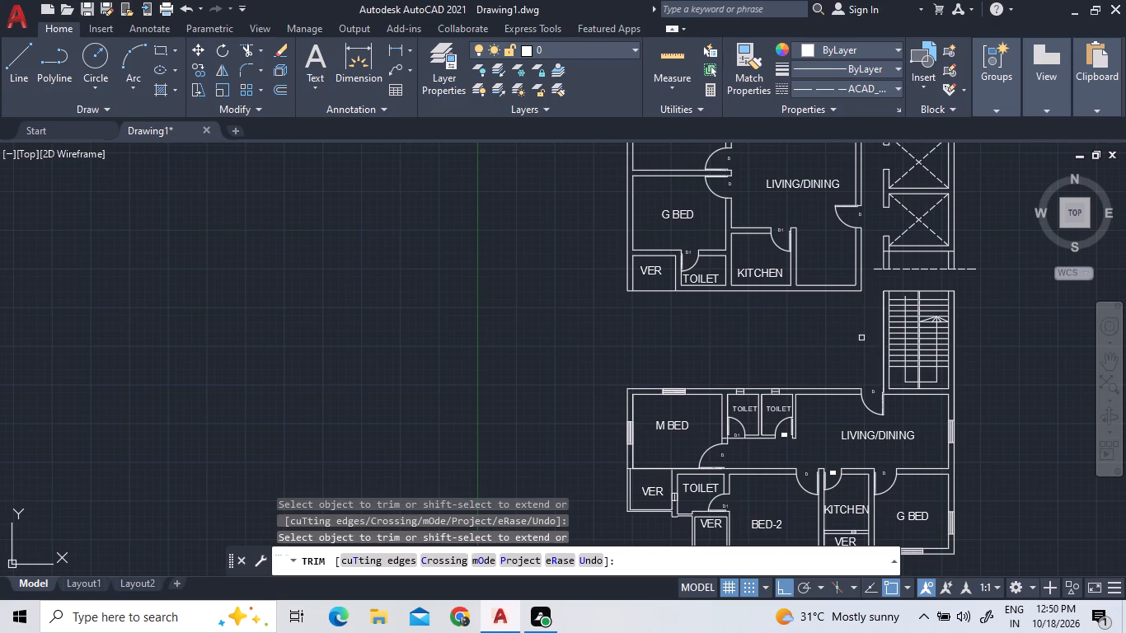
right_click(793, 340)
click(797, 347)
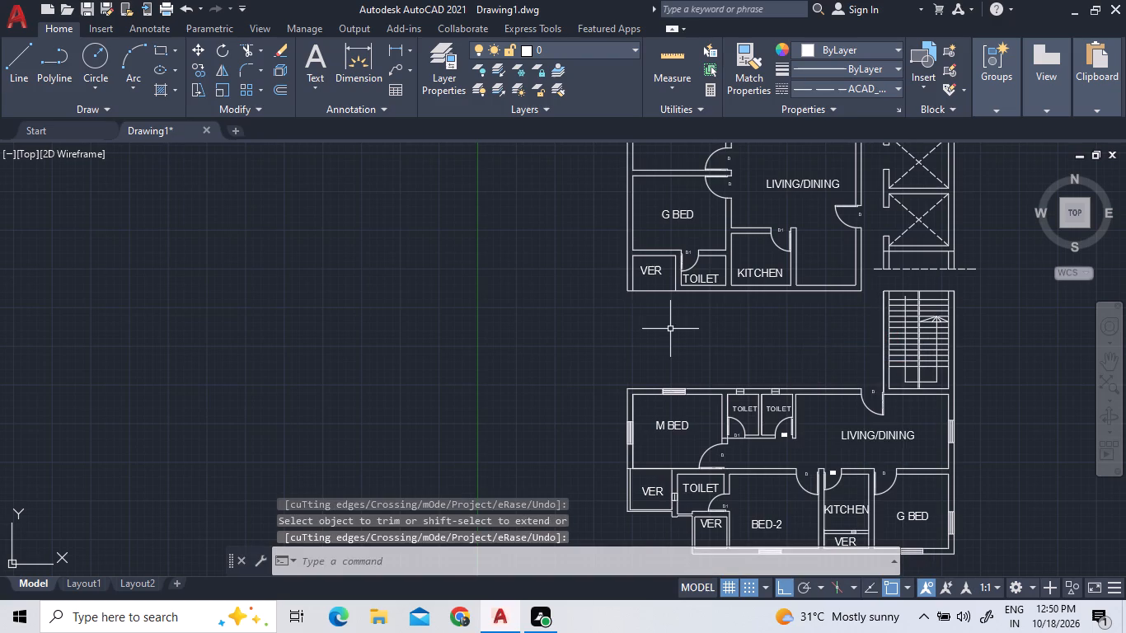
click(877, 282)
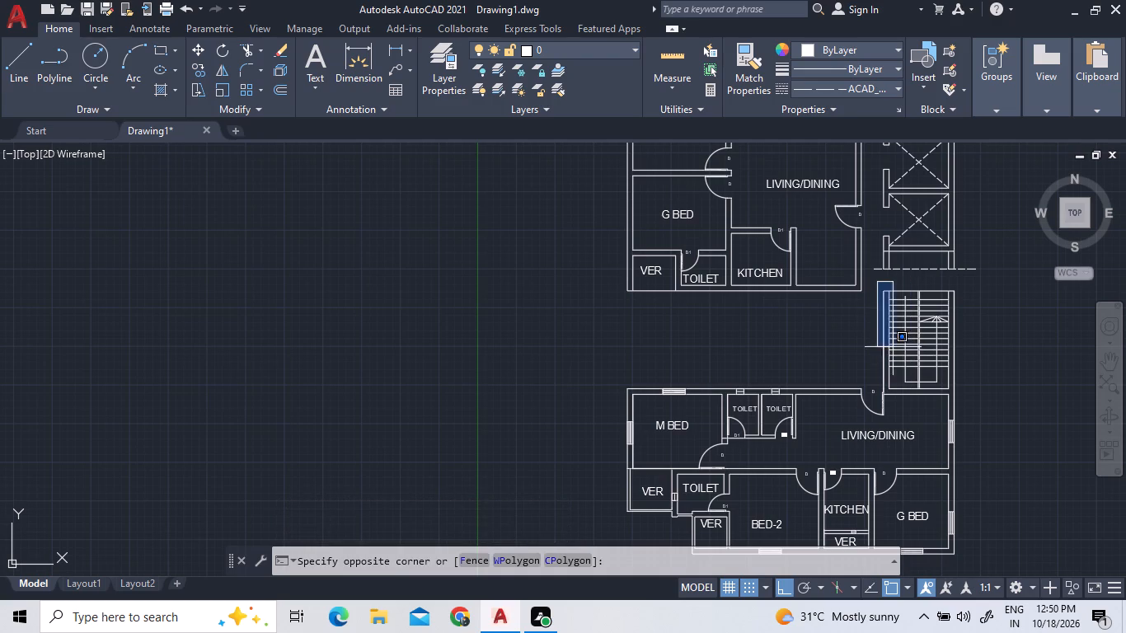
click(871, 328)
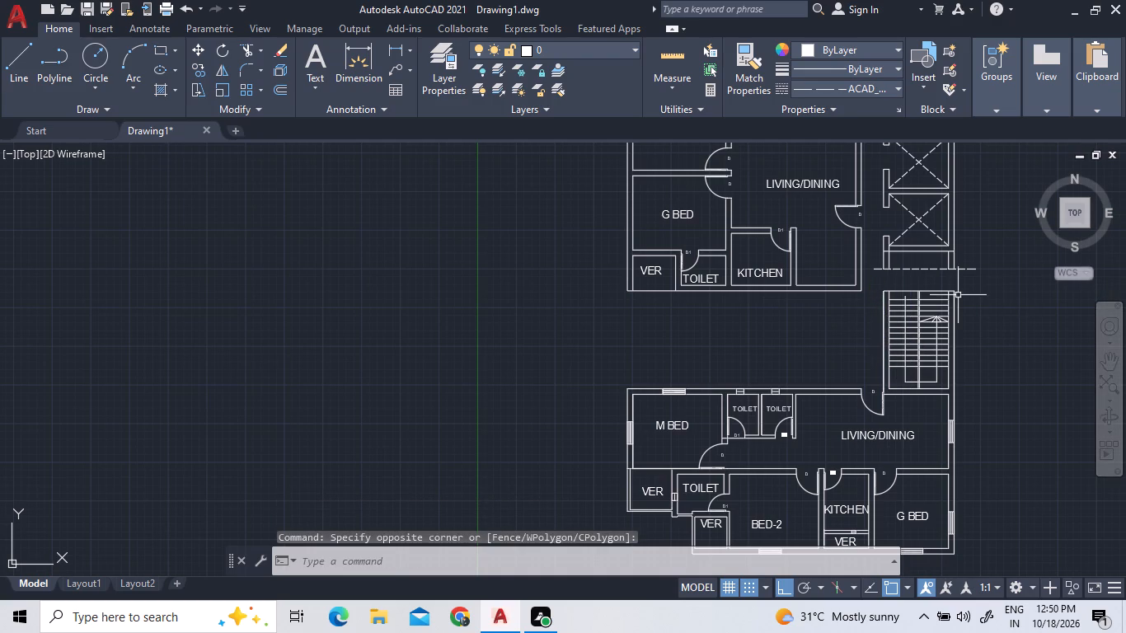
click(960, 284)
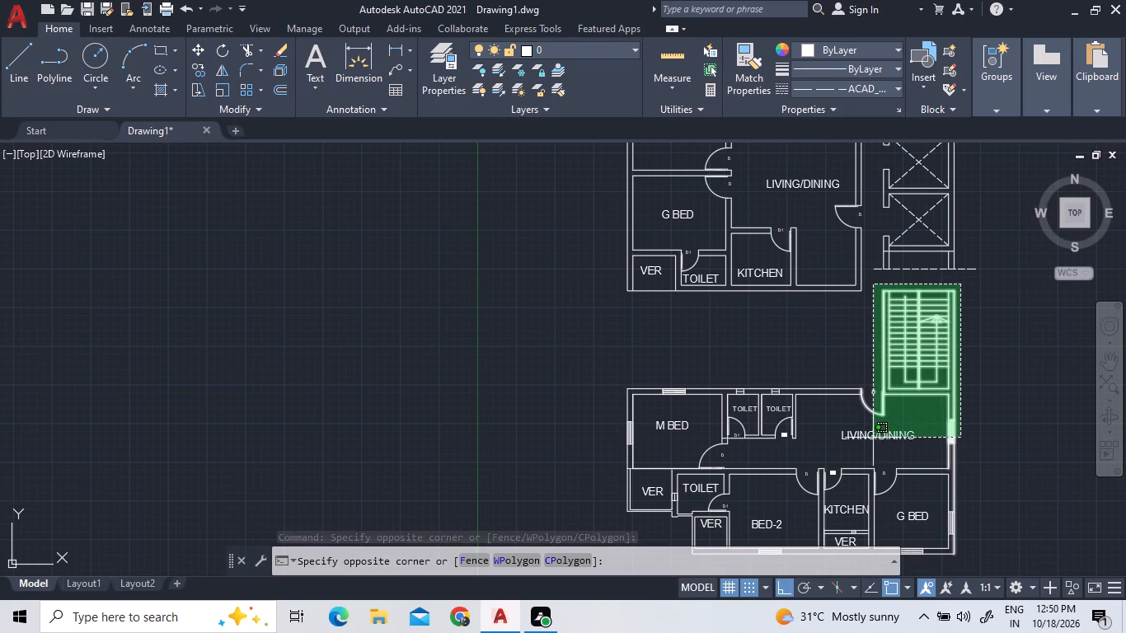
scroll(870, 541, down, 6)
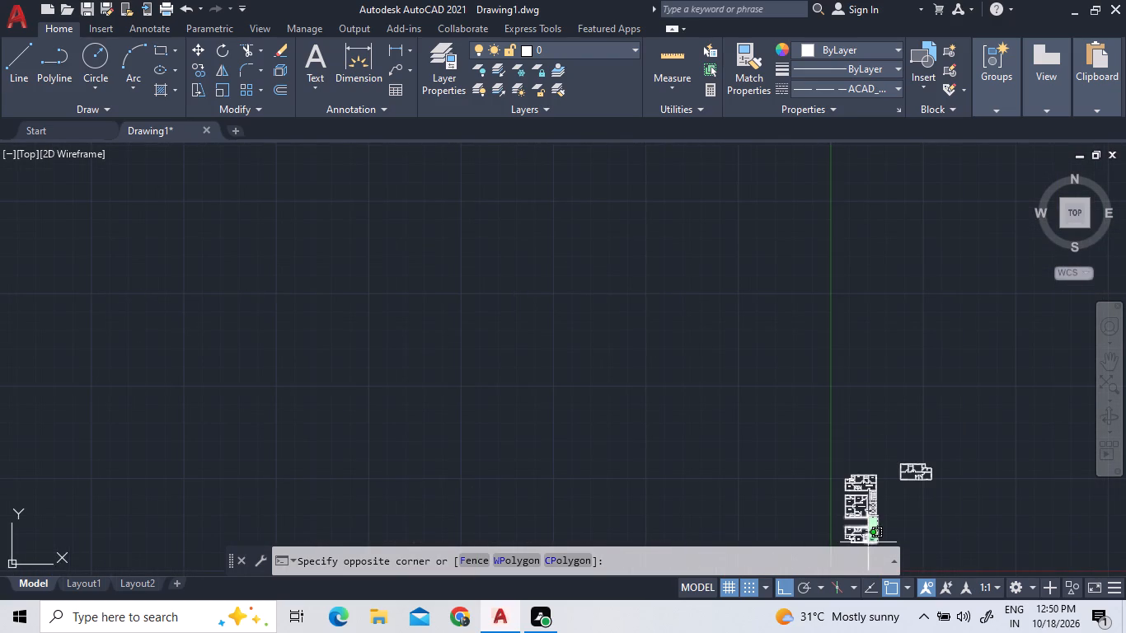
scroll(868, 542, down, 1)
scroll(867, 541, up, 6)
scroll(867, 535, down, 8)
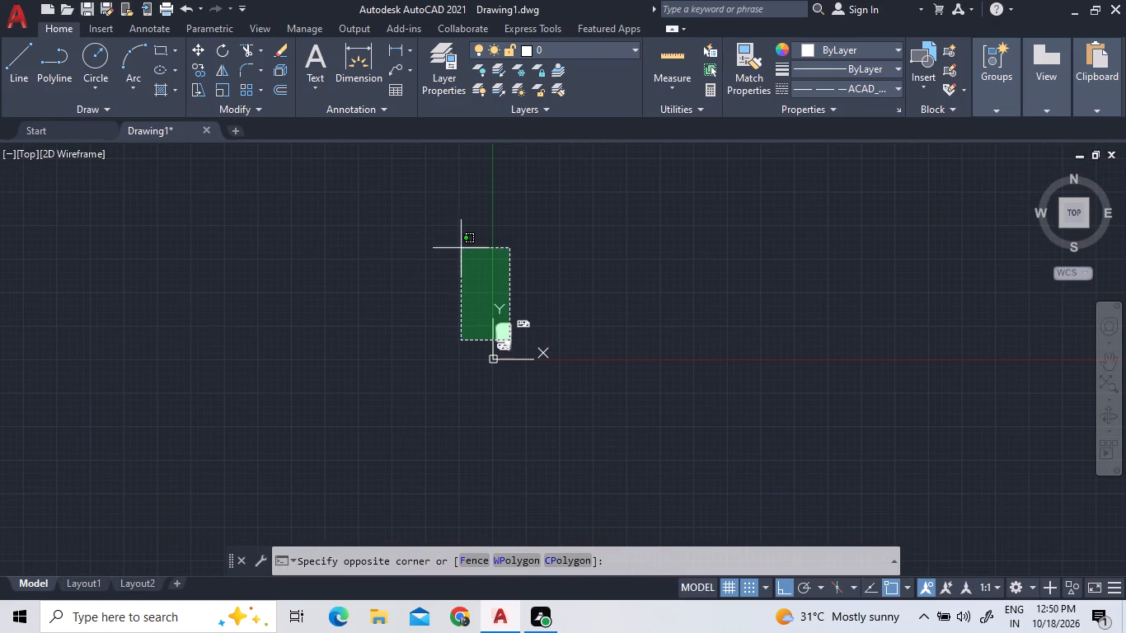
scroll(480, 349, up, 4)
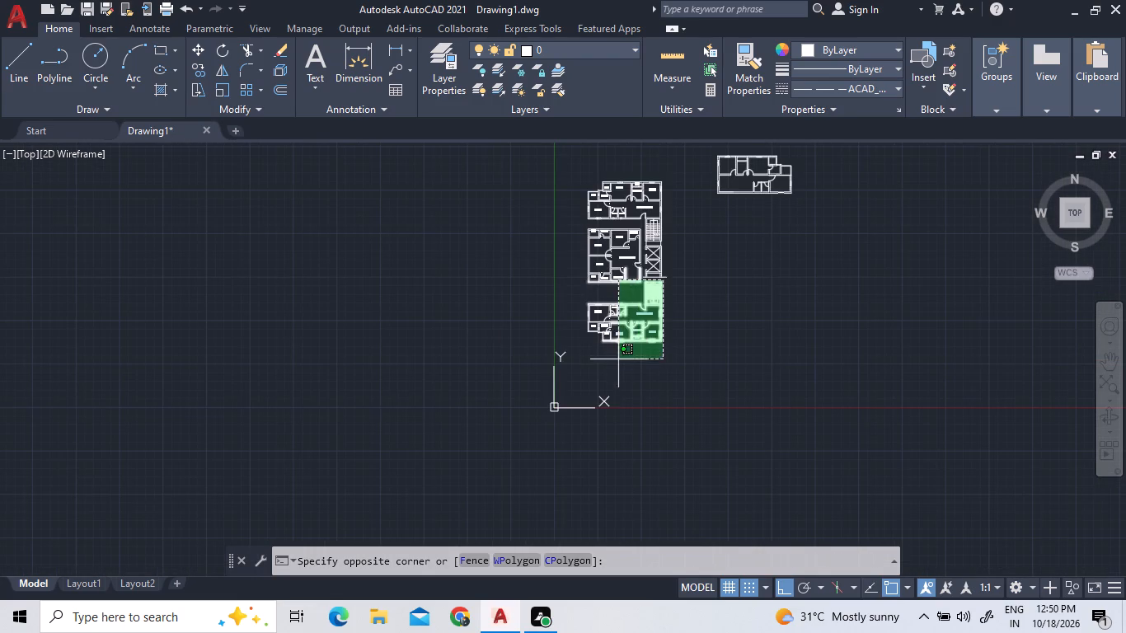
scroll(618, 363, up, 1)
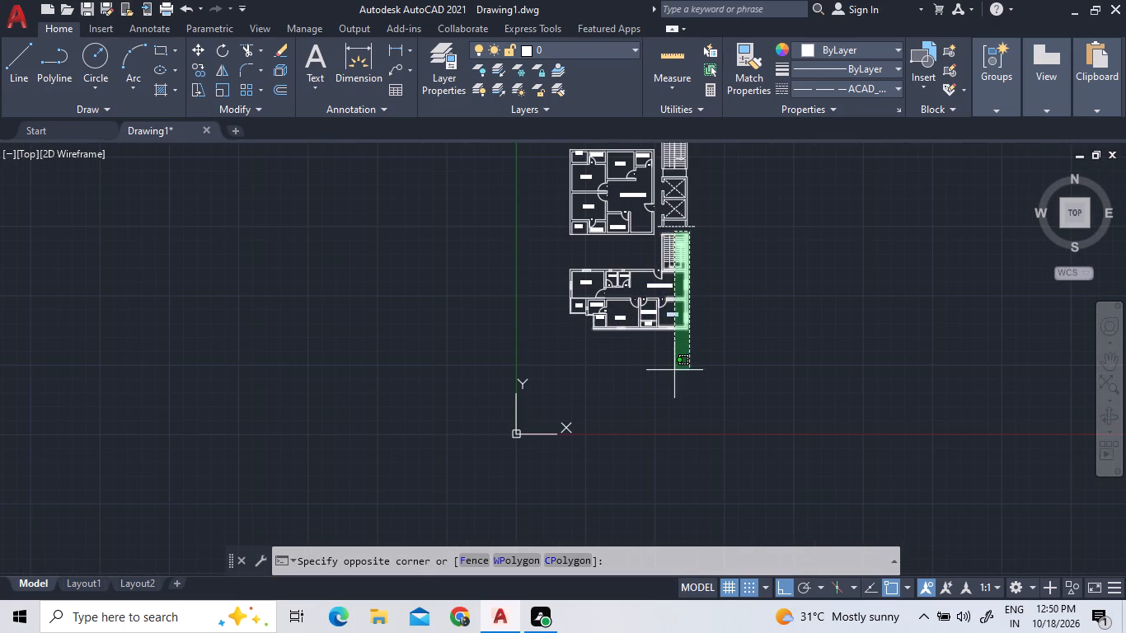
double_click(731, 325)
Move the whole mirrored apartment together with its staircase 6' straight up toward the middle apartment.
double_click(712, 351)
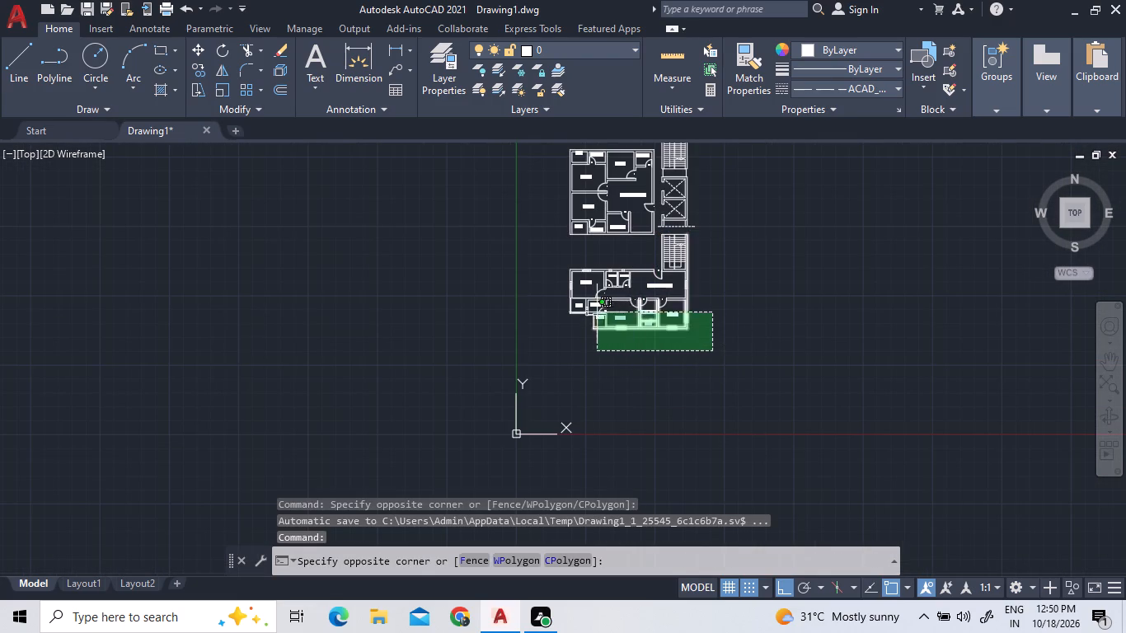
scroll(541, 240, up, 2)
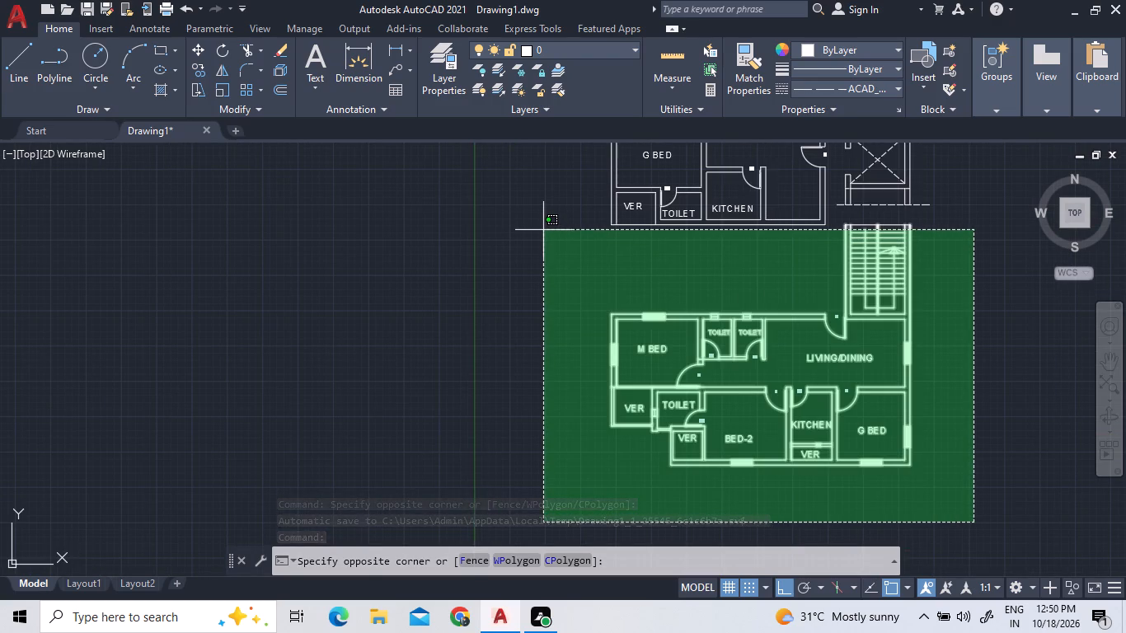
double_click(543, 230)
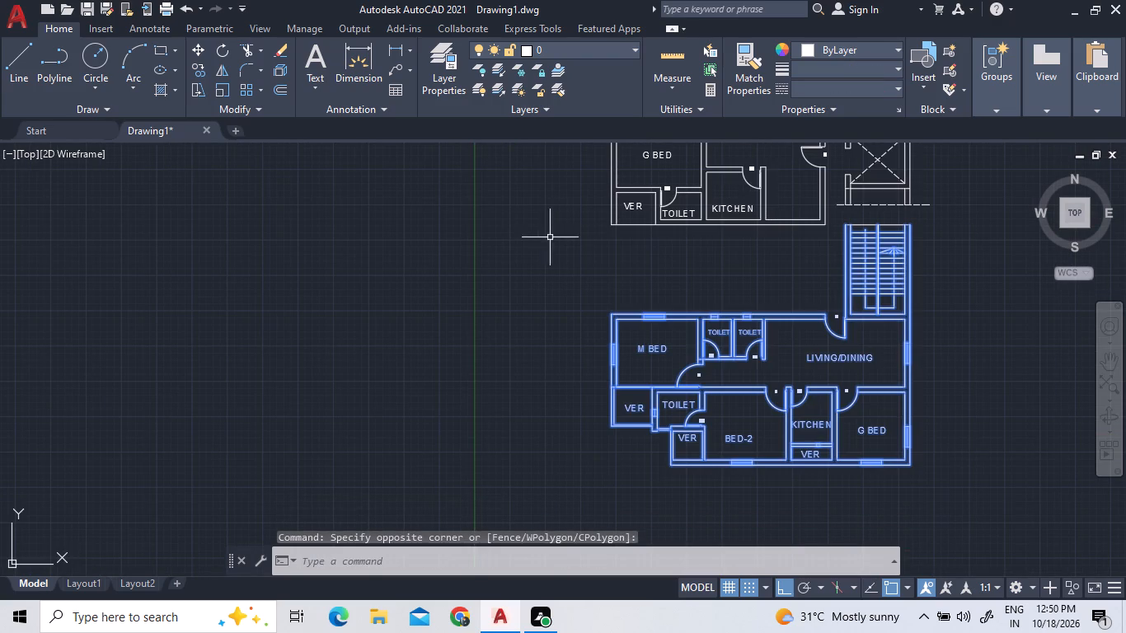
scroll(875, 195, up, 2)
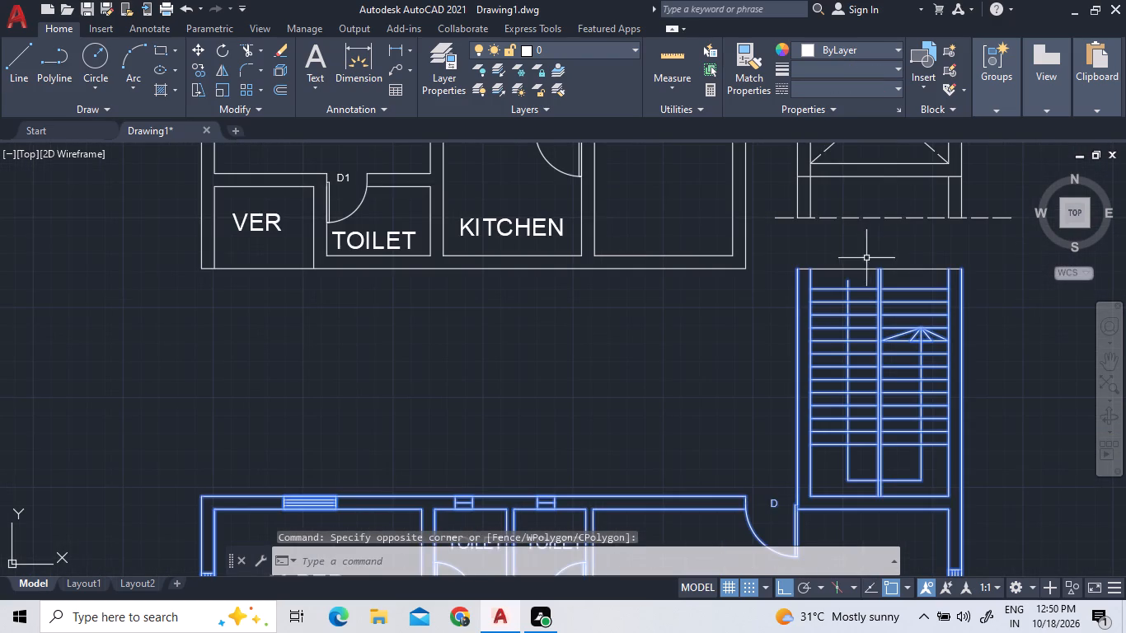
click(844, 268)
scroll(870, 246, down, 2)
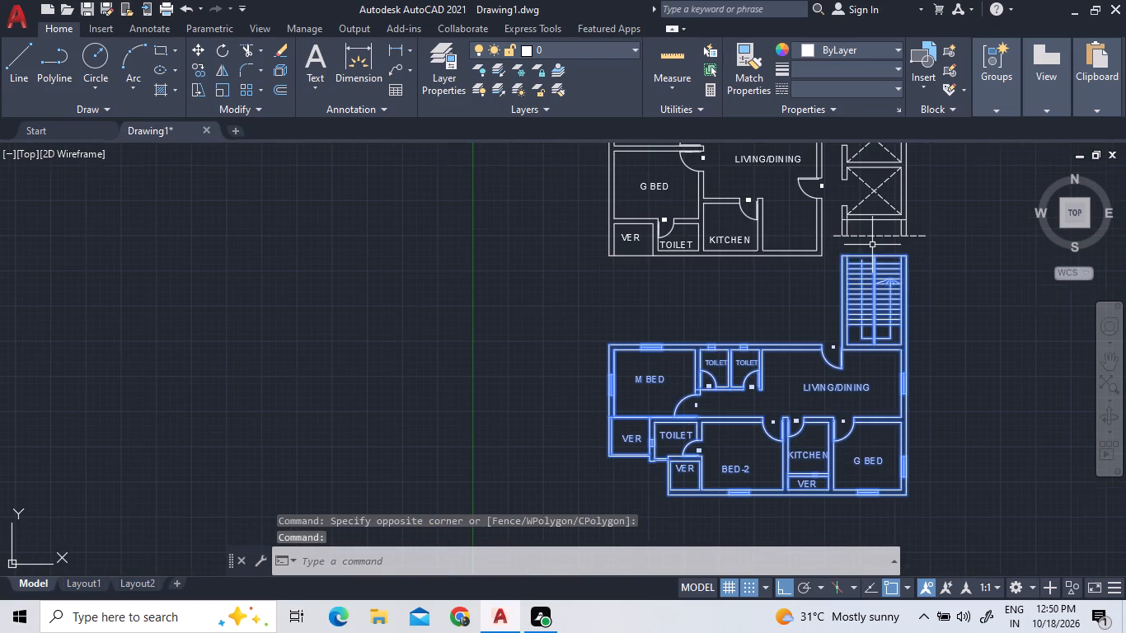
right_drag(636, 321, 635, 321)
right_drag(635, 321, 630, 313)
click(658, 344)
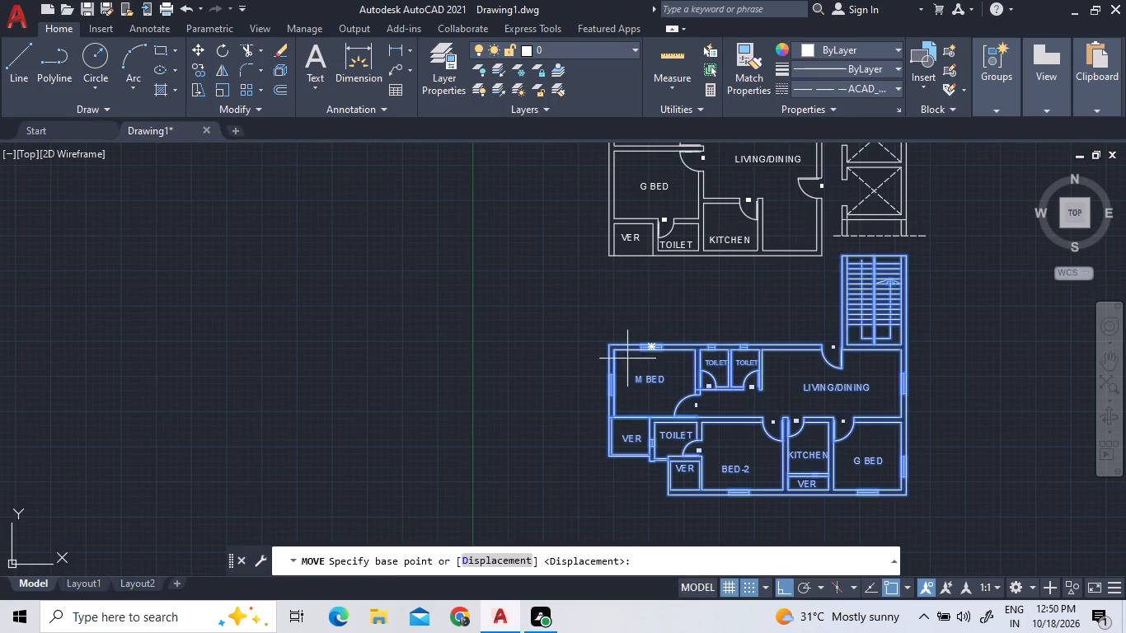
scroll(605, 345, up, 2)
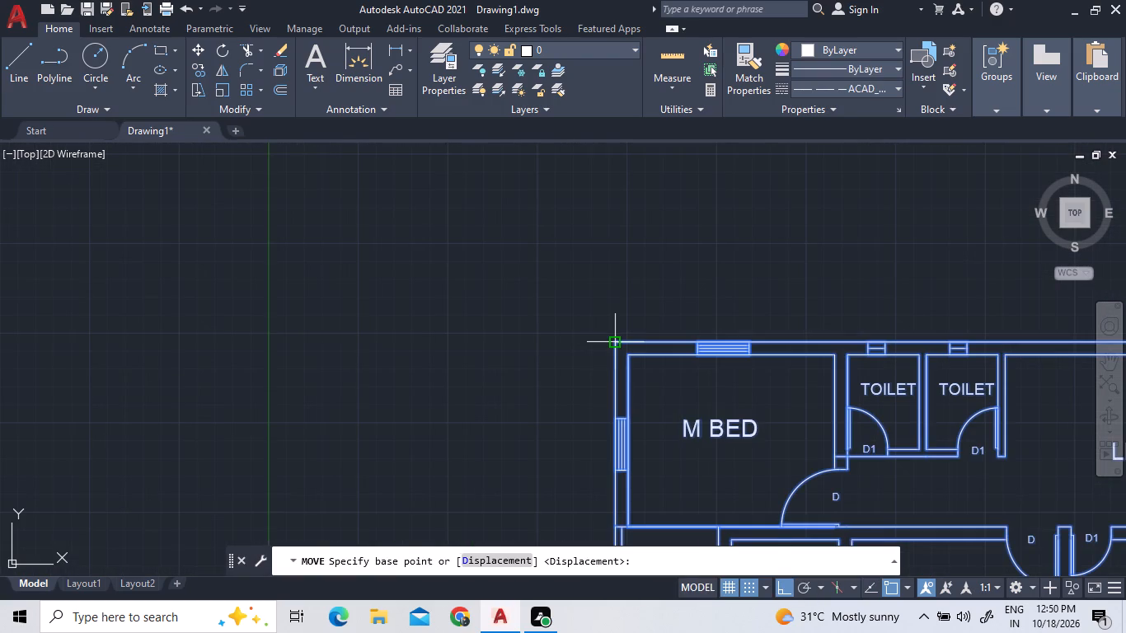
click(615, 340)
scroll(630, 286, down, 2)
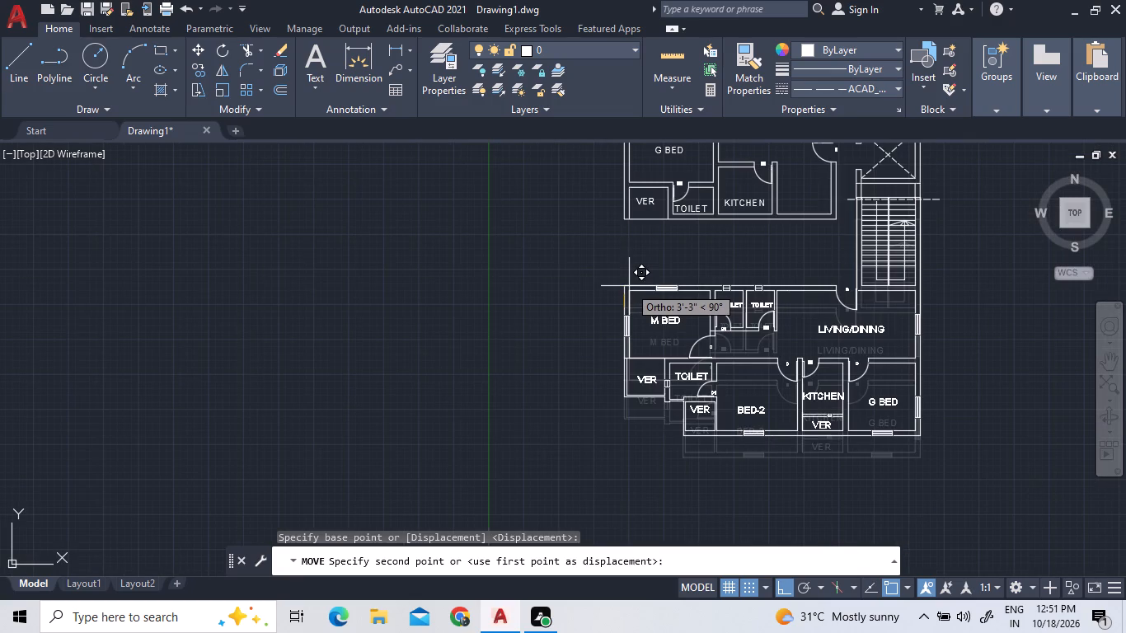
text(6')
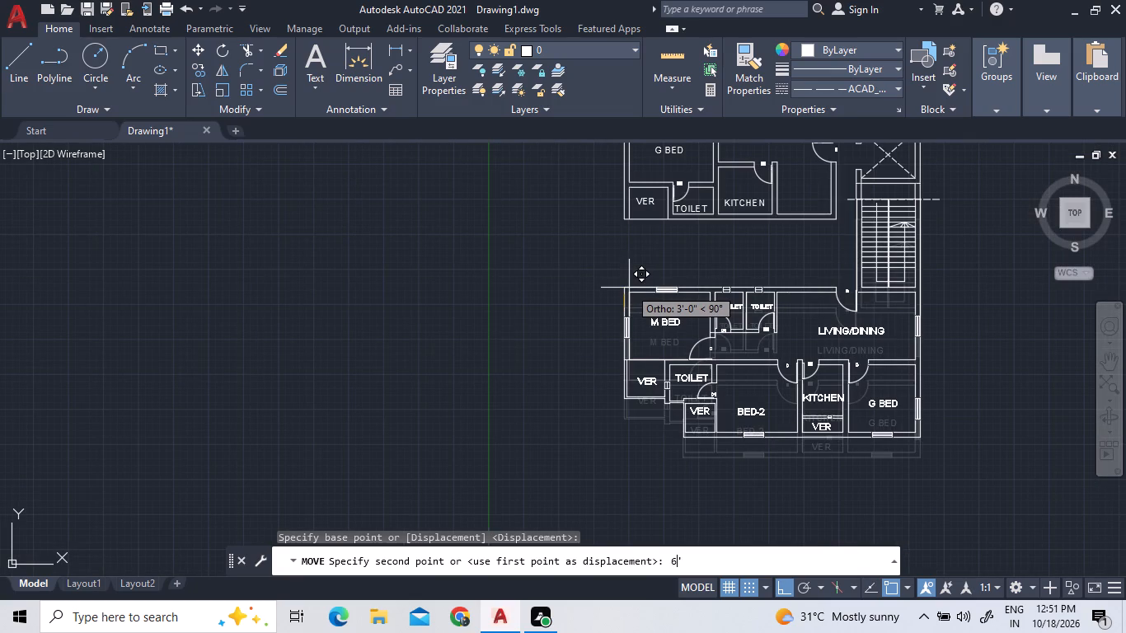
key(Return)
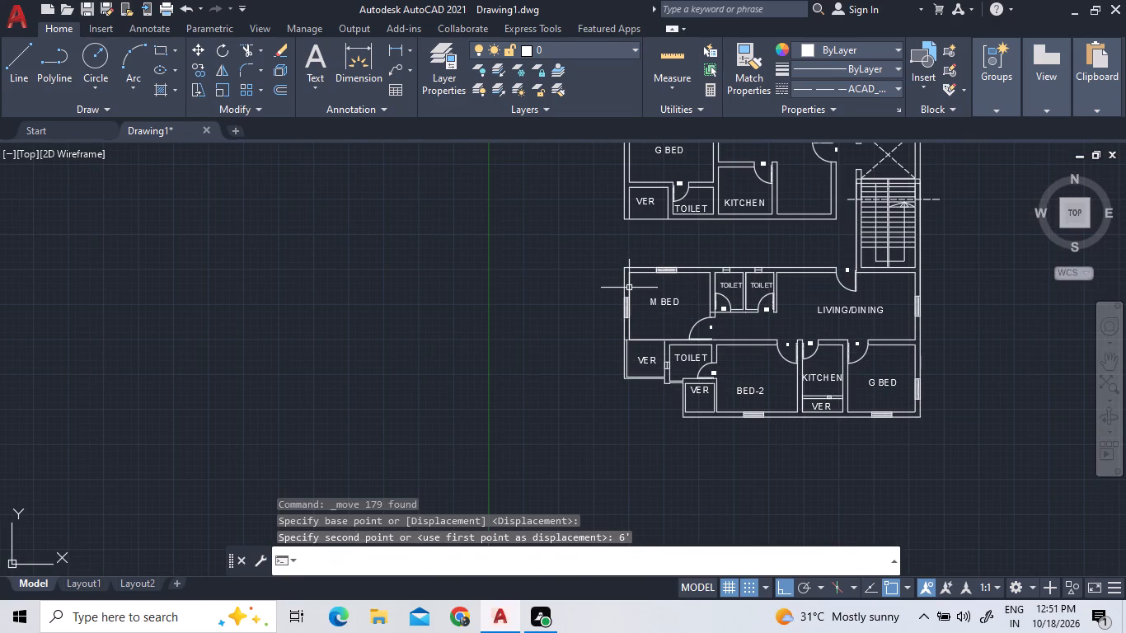
Measure the vertical gap between the middle apartment's bottom wall and the mirrored apartment's top wall.
scroll(725, 227, up, 2)
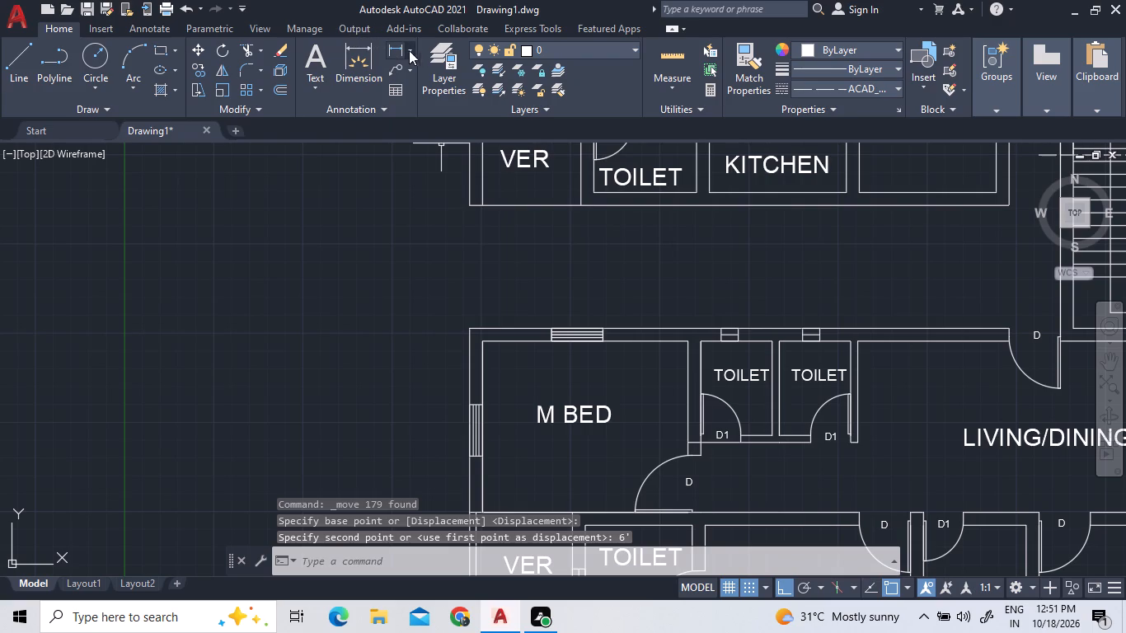
double_click(683, 54)
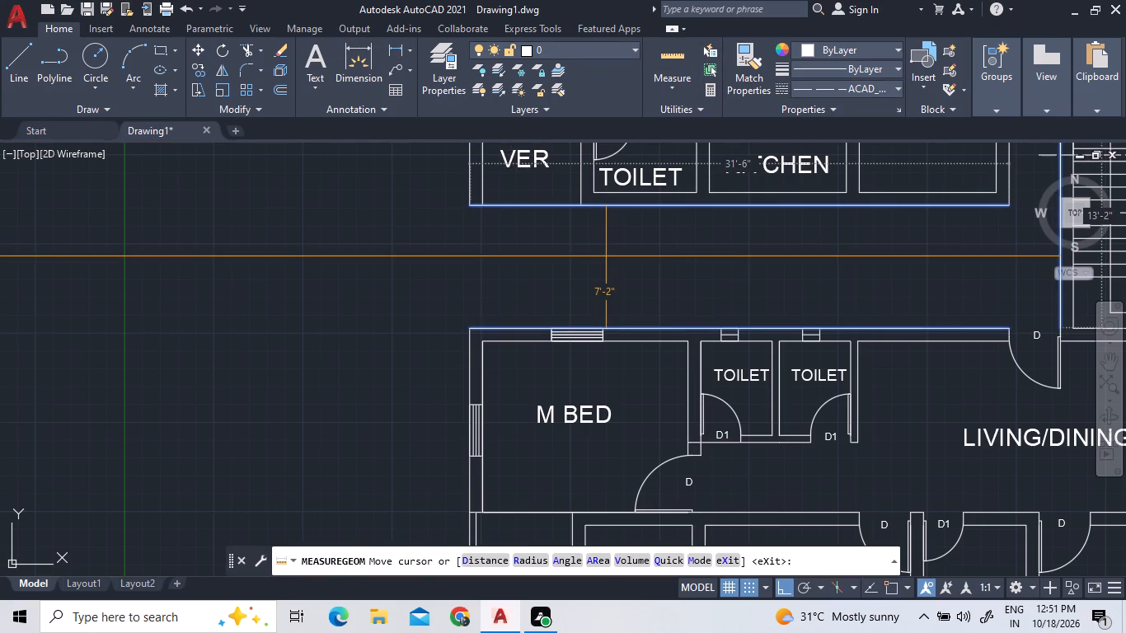
scroll(606, 256, down, 1)
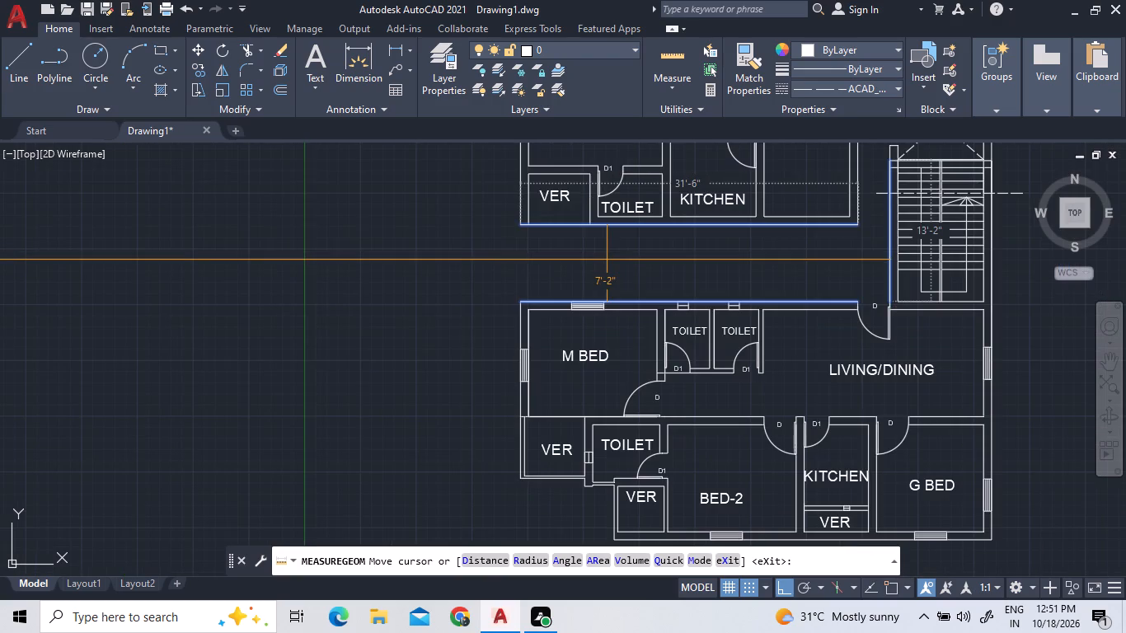
right_click(372, 265)
click(384, 265)
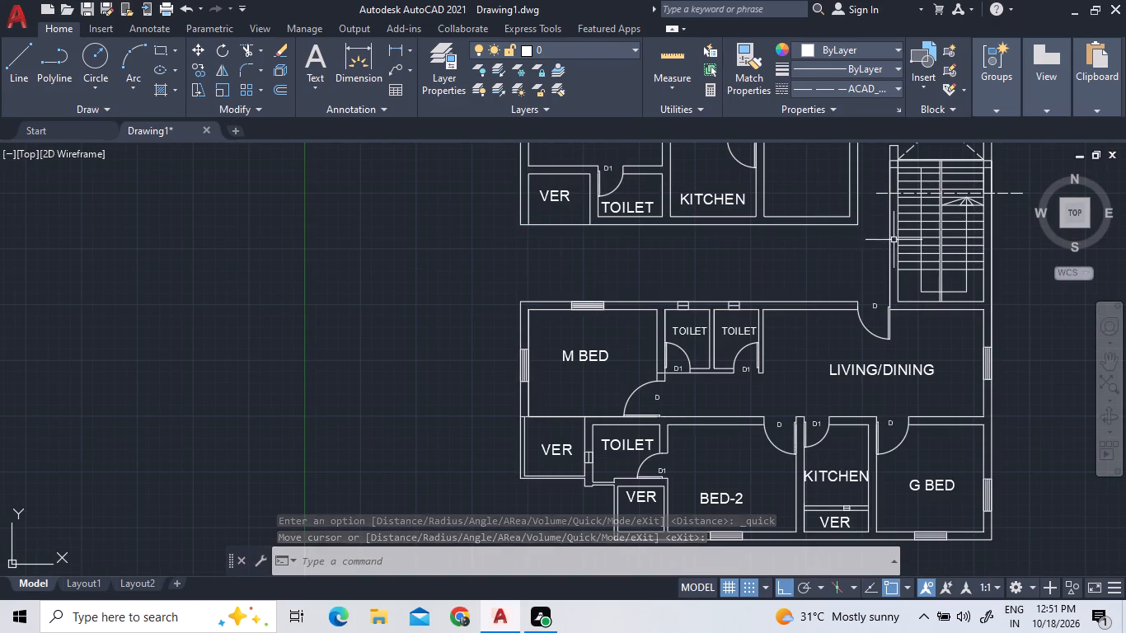
Undo the 6' move of the mirrored apartment and the last trim of the outer wall lines joining it to the middle apartment.
scroll(924, 256, down, 3)
scroll(950, 217, up, 5)
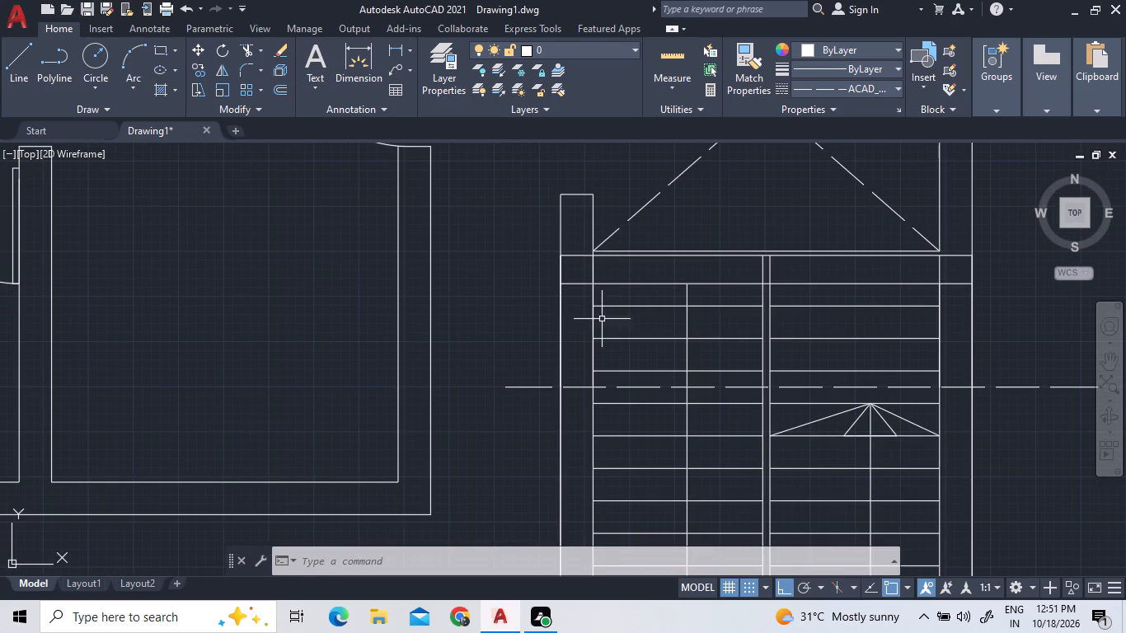
triple_click(183, 8)
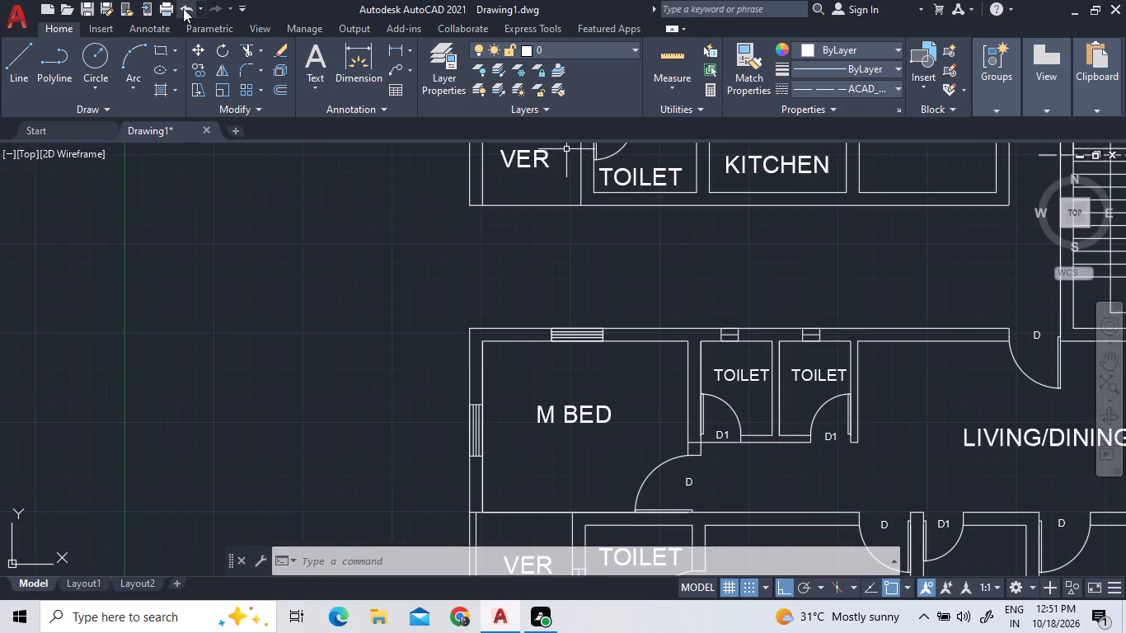
scroll(184, 61, down, 1)
scroll(398, 204, down, 3)
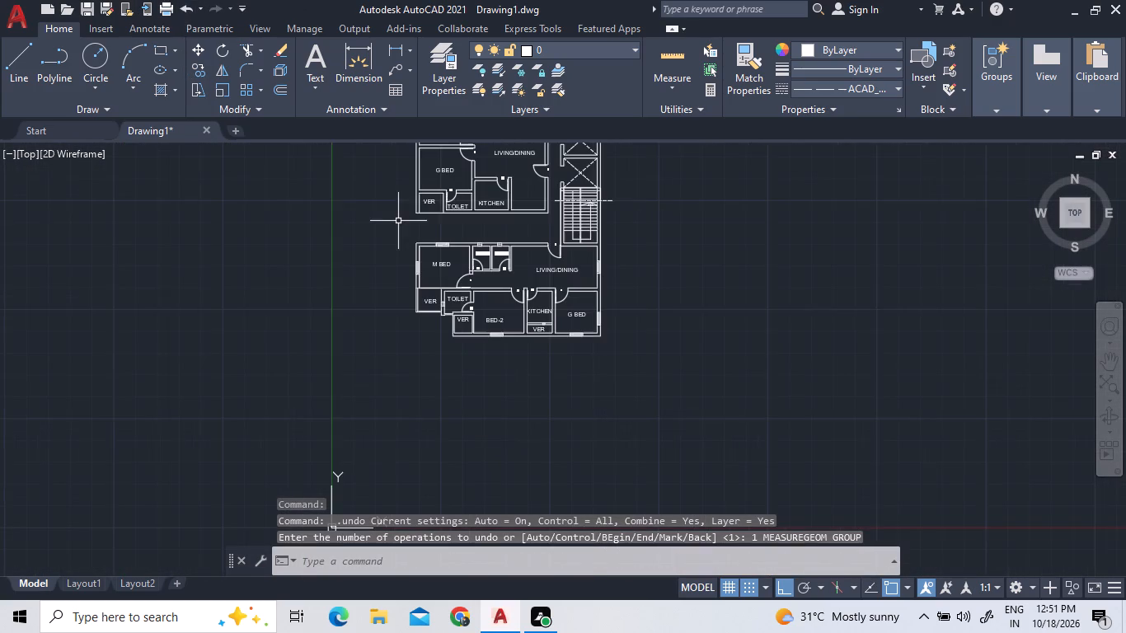
click(187, 7)
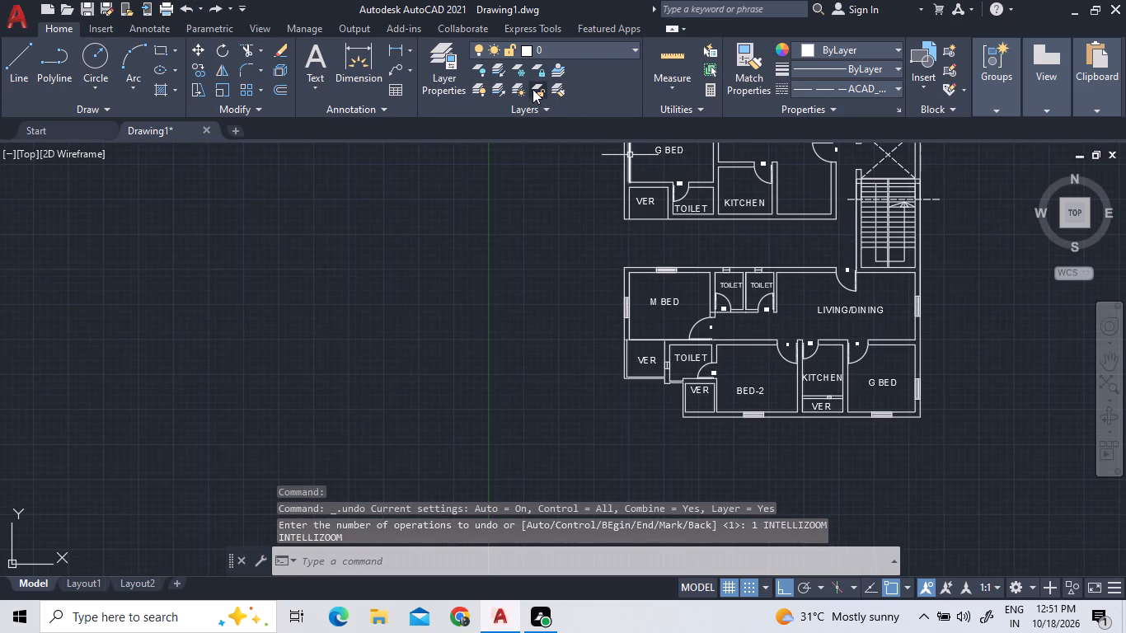
triple_click(189, 4)
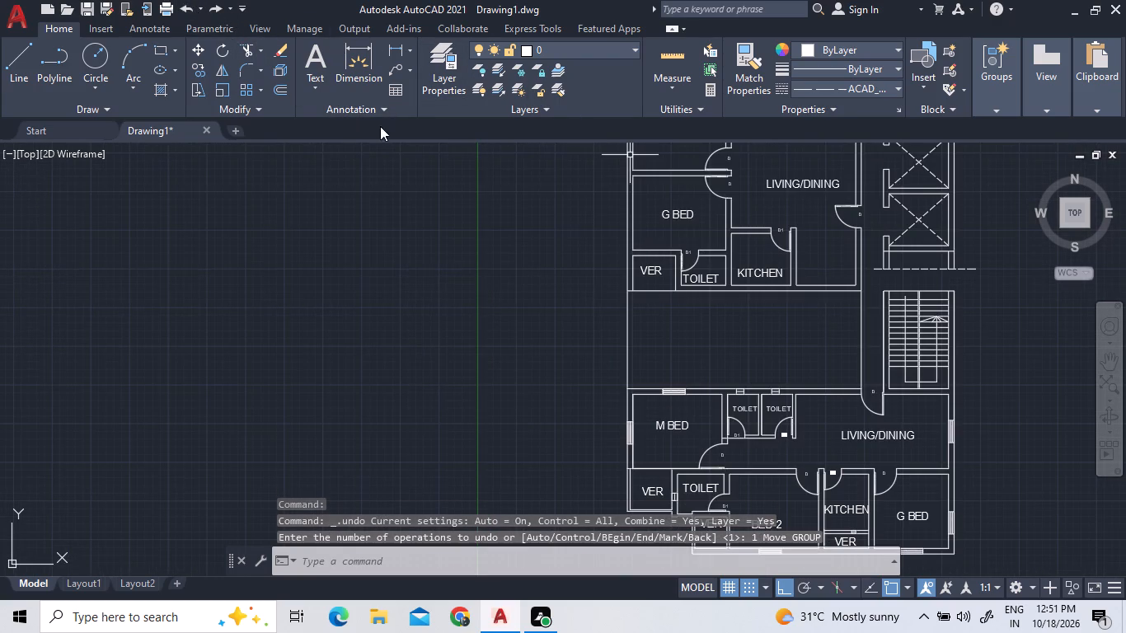
Trim away the four short wall lines extending below the lower lift shaft's bottom wall to the dashed line above the staircase.
scroll(948, 298, up, 1)
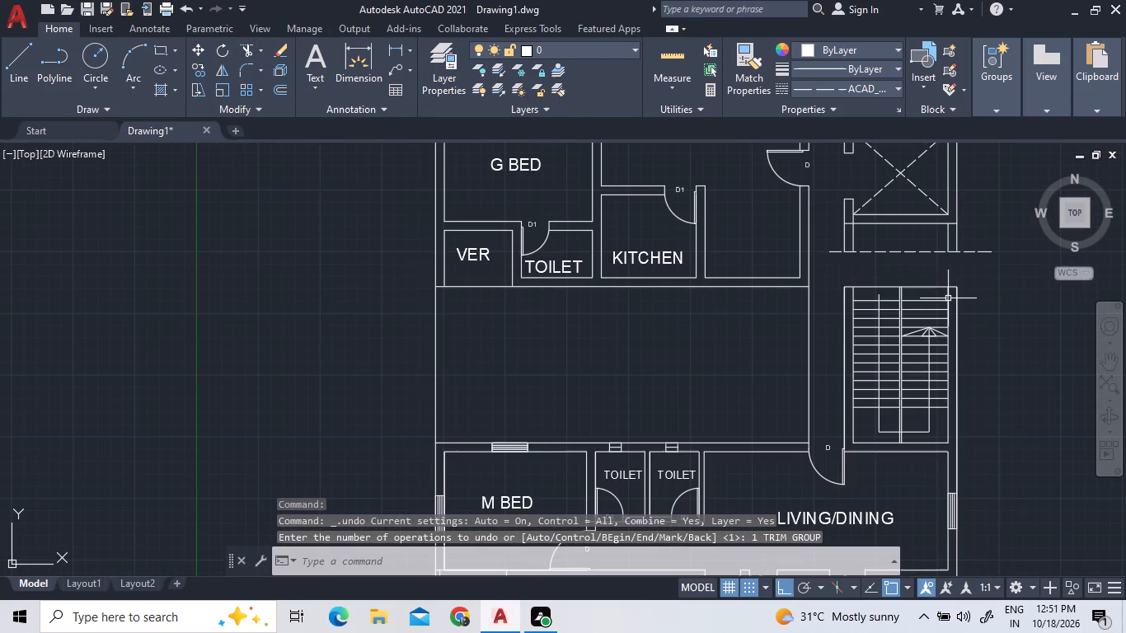
scroll(948, 298, down, 3)
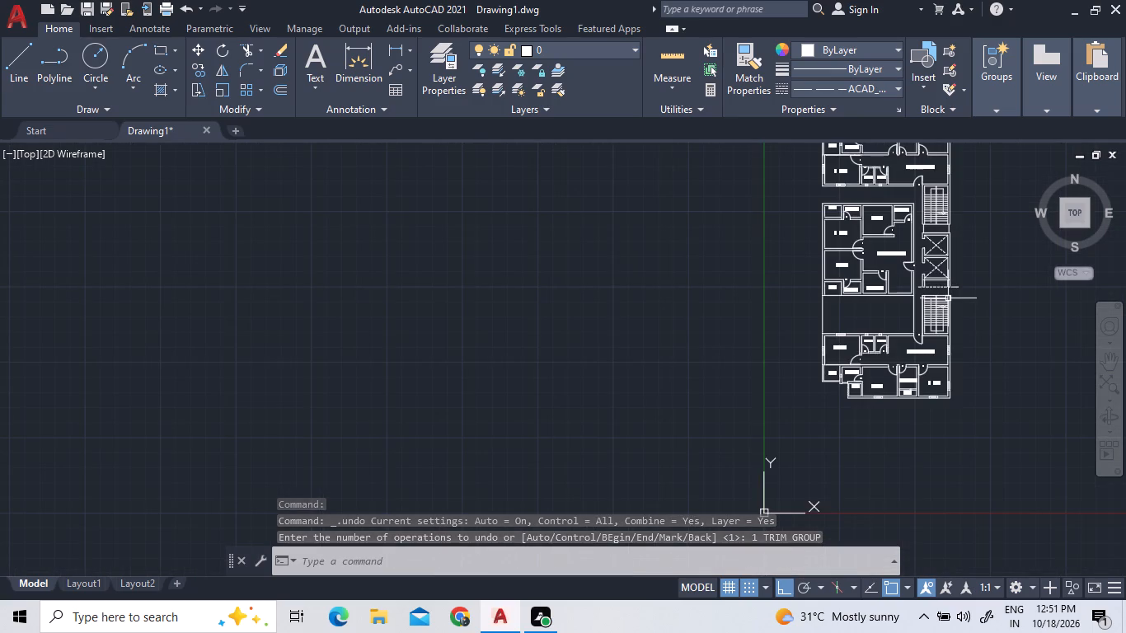
scroll(948, 298, up, 5)
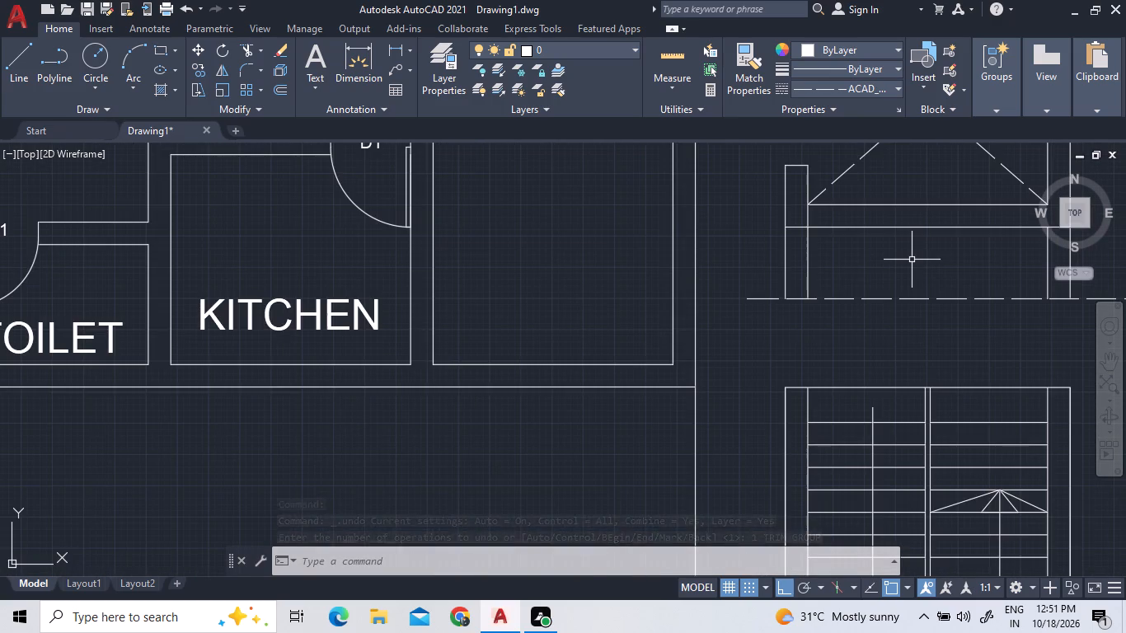
scroll(909, 260, down, 2)
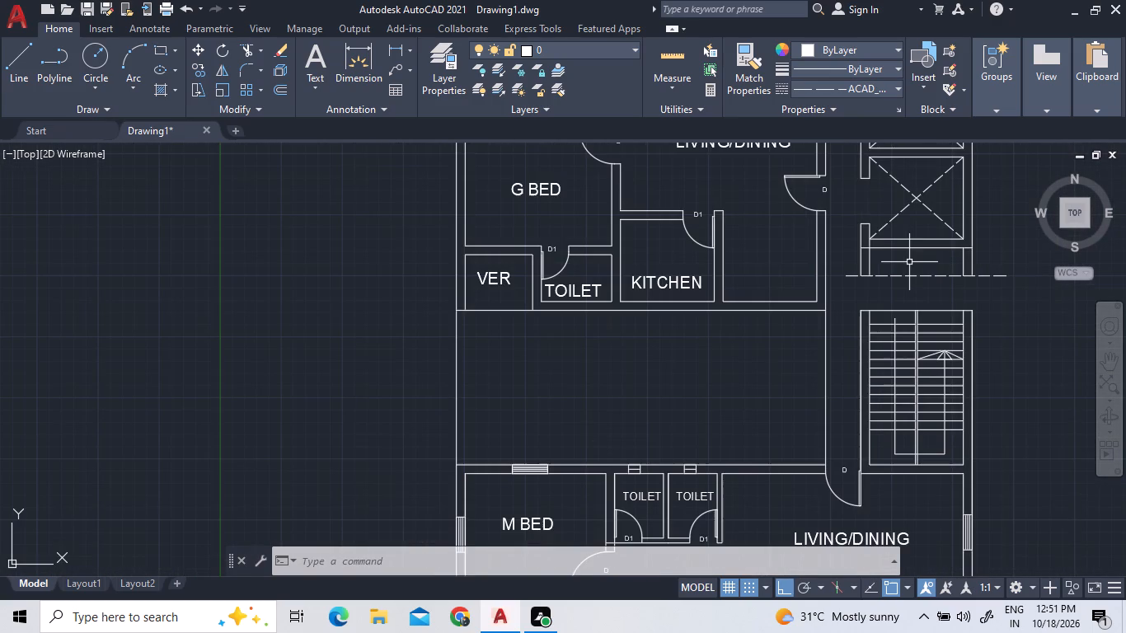
scroll(909, 262, down, 1)
scroll(922, 252, up, 1)
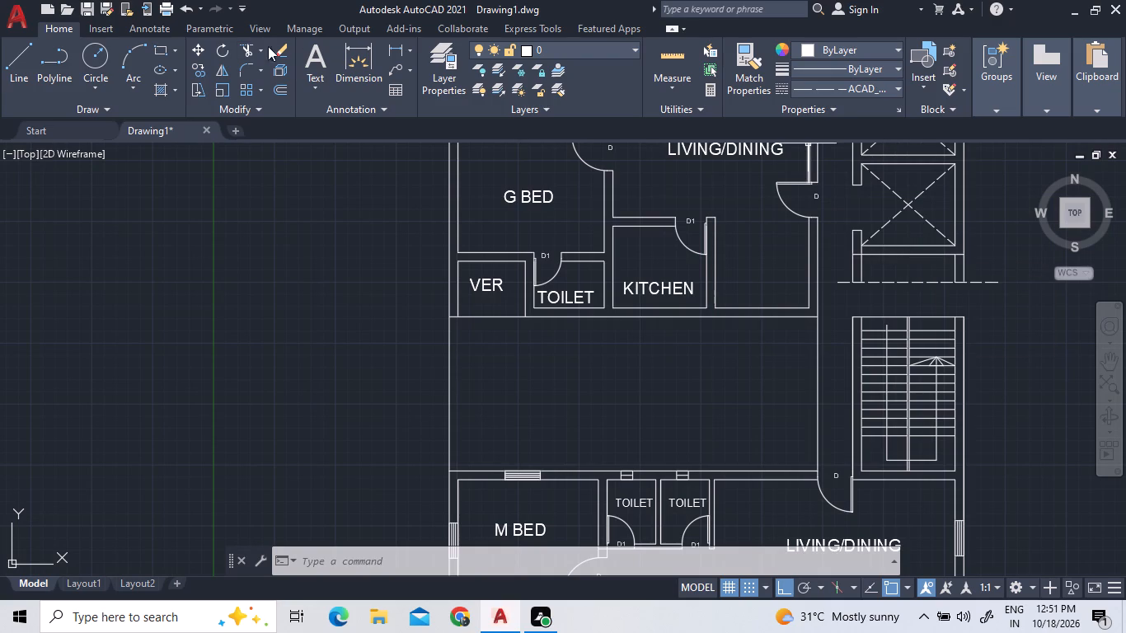
double_click(245, 54)
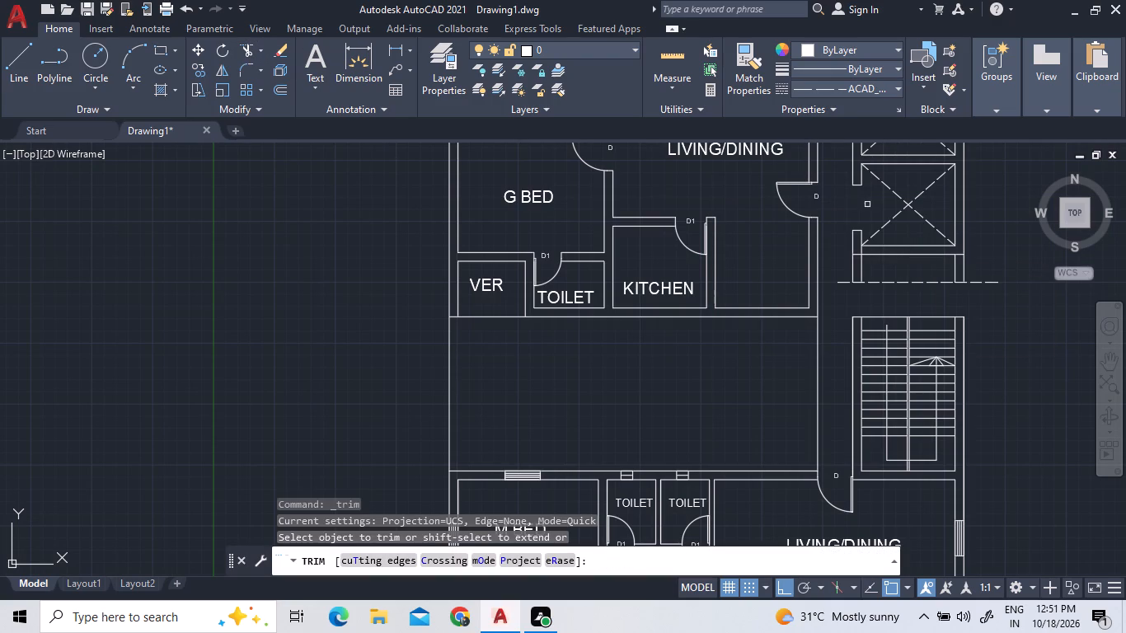
click(865, 276)
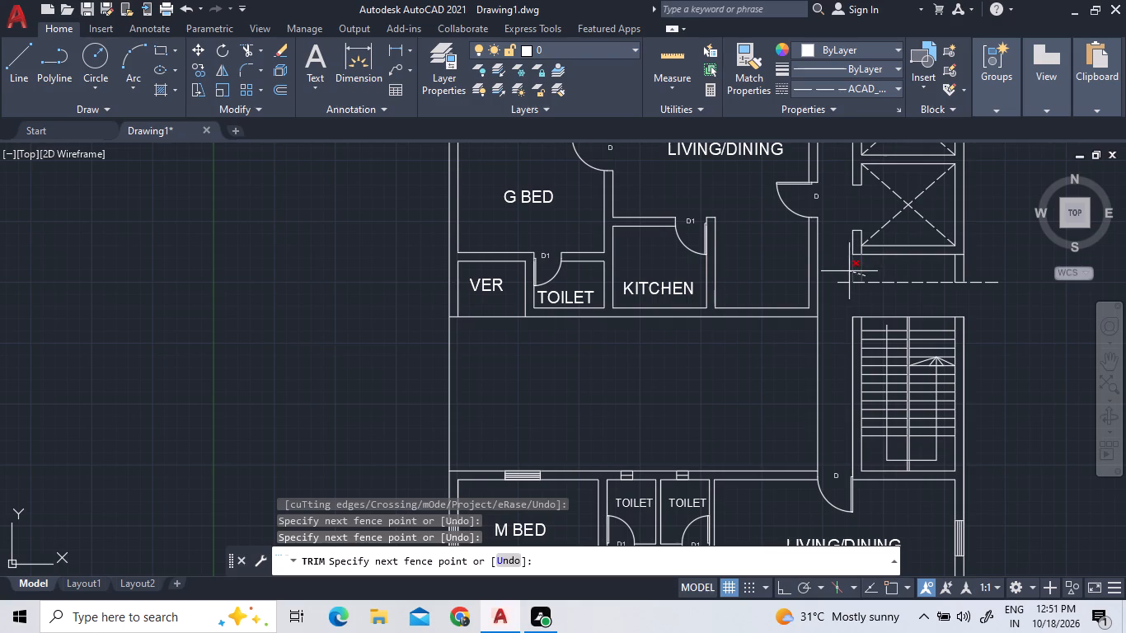
double_click(845, 271)
click(964, 265)
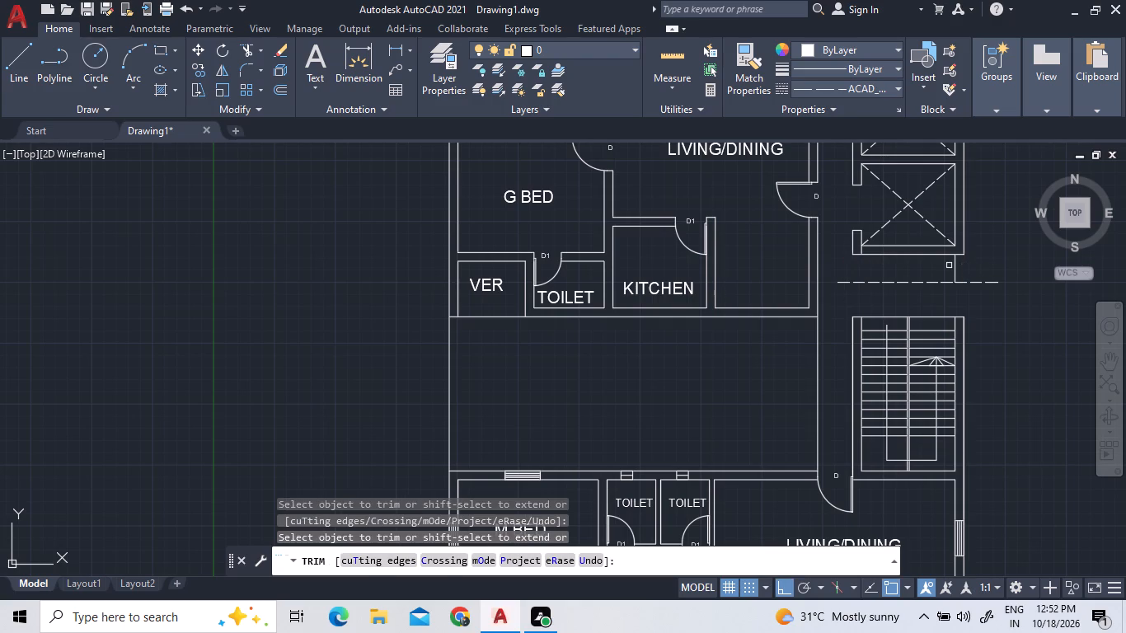
click(955, 270)
Draw a horizontal line across the gap between the middle and mirrored apartments, crossing both connecting outer wall lines.
click(27, 53)
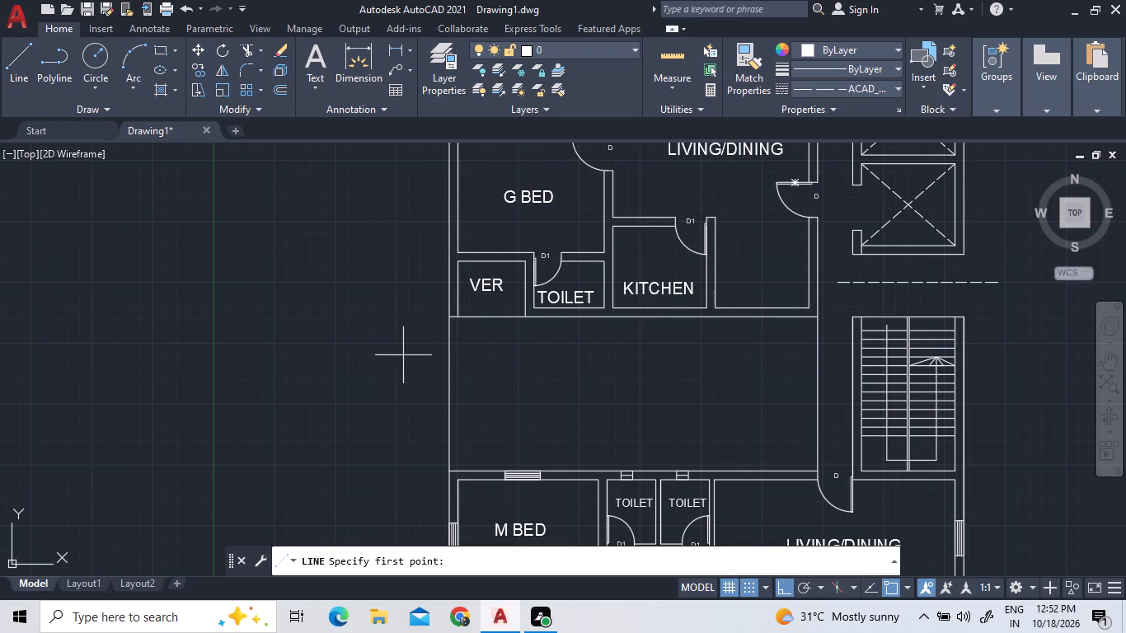
click(422, 368)
click(836, 381)
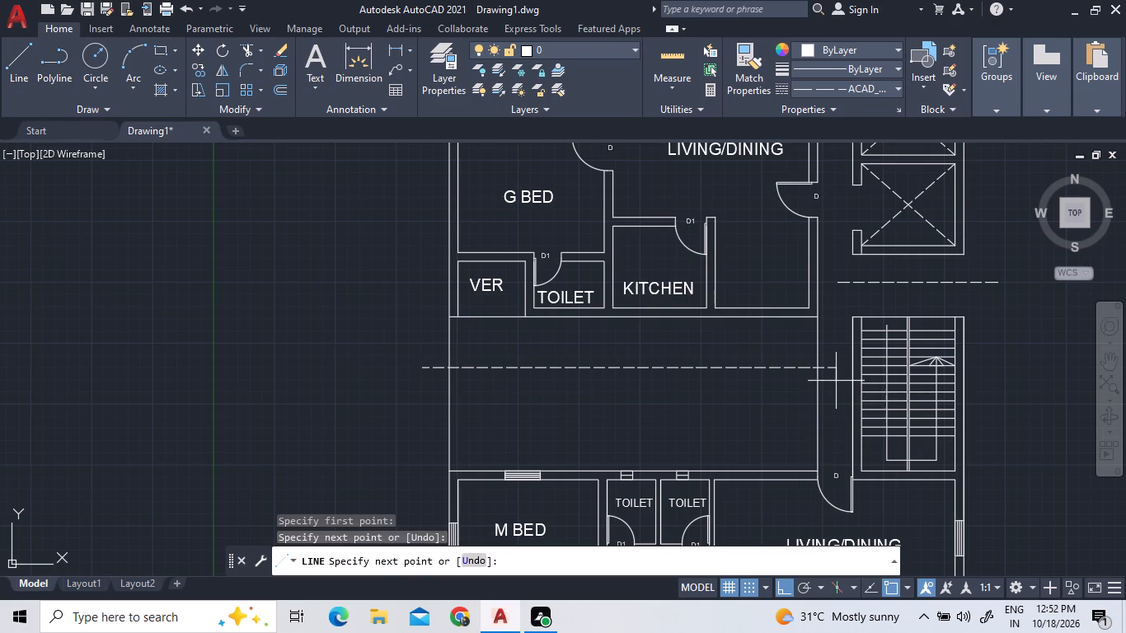
right_click(847, 420)
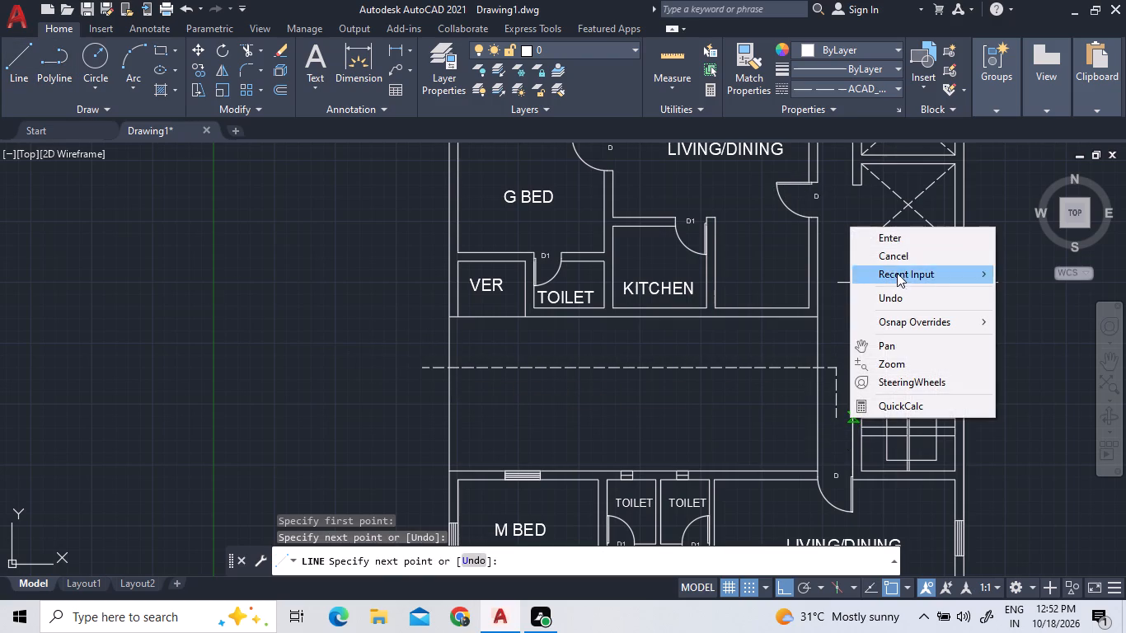
click(899, 237)
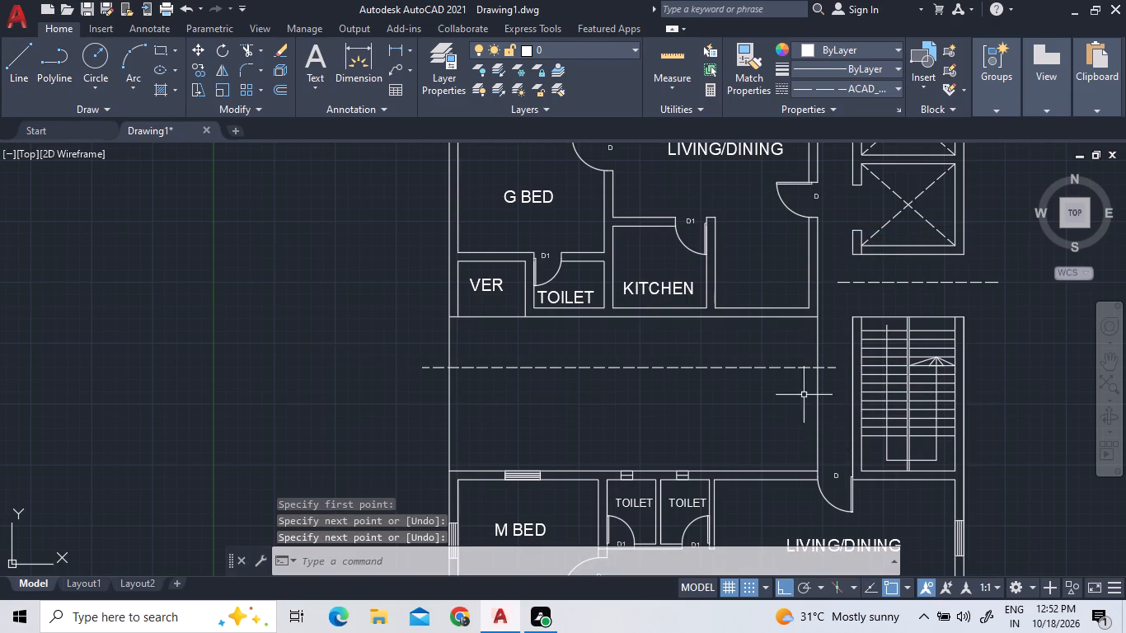
Trim both outer wall lines between the new horizontal line and the mirrored apartment's top wall.
double_click(246, 49)
click(448, 418)
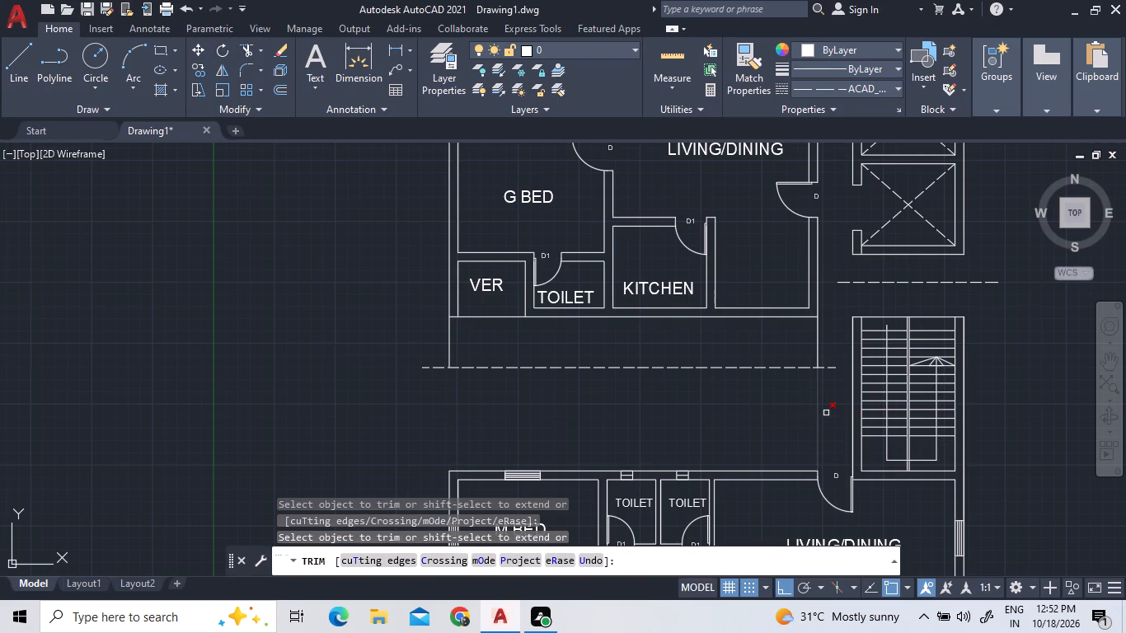
click(817, 406)
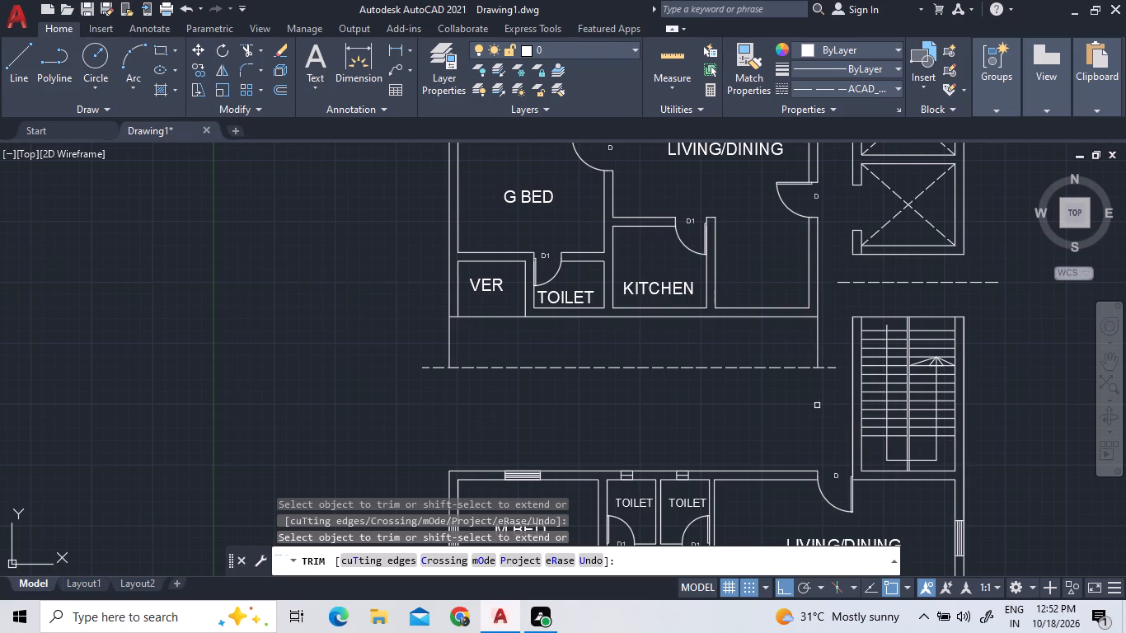
right_click(781, 410)
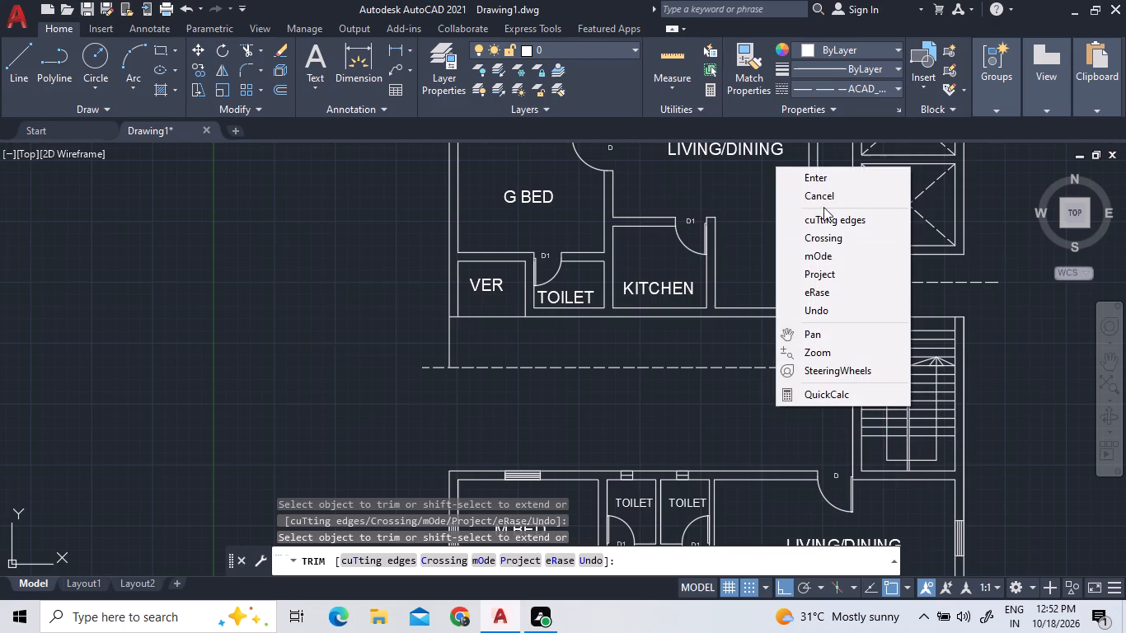
click(824, 181)
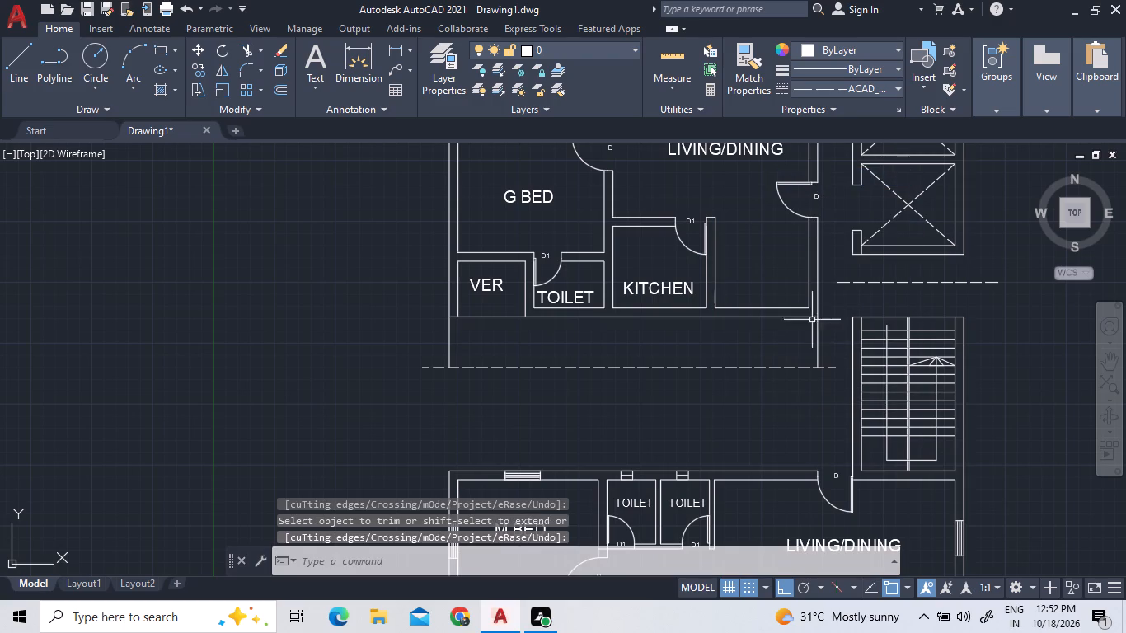
Move the mirrored apartment together with its whole staircase straight up about 4'-3" toward the middle apartment and lift shafts.
scroll(578, 379, down, 2)
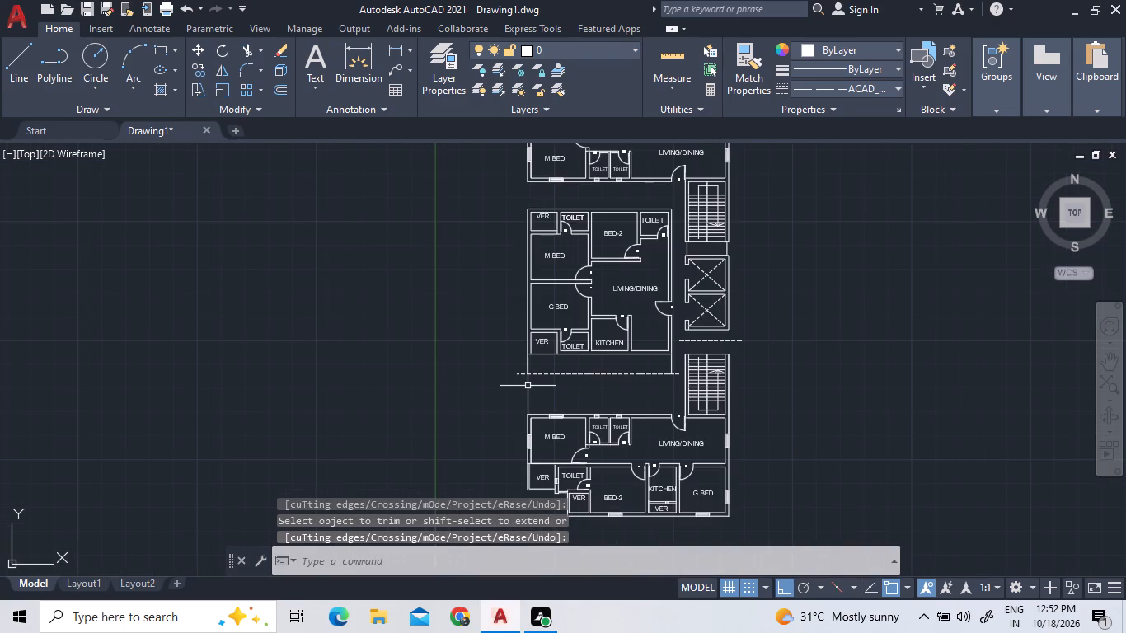
click(521, 387)
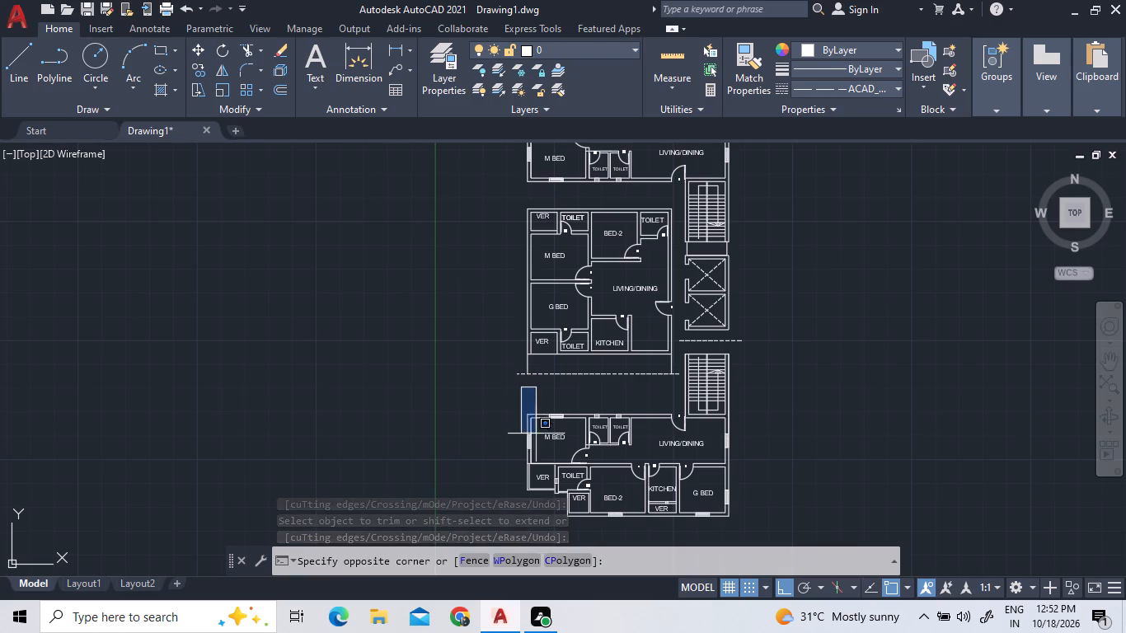
click(754, 535)
scroll(577, 390, up, 1)
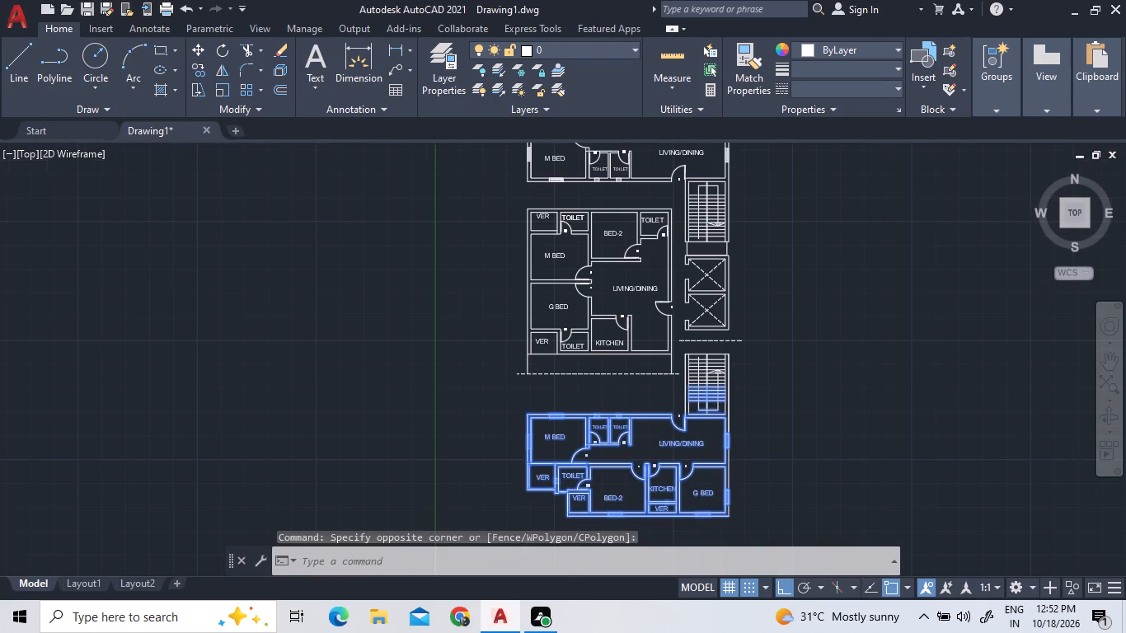
scroll(577, 390, up, 2)
scroll(638, 401, down, 1)
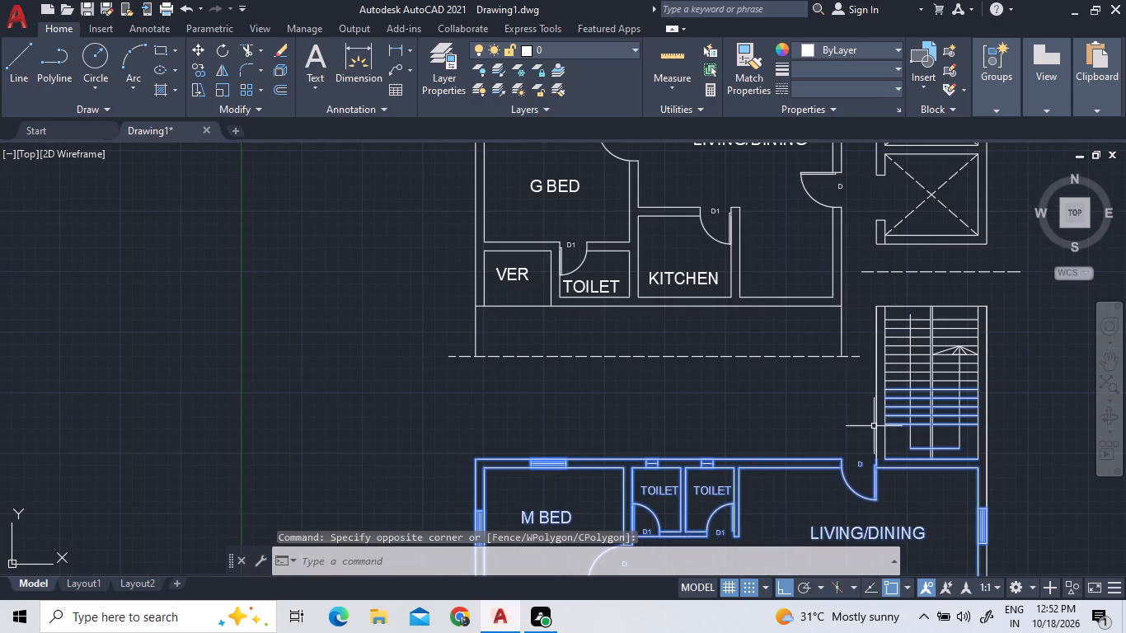
click(873, 425)
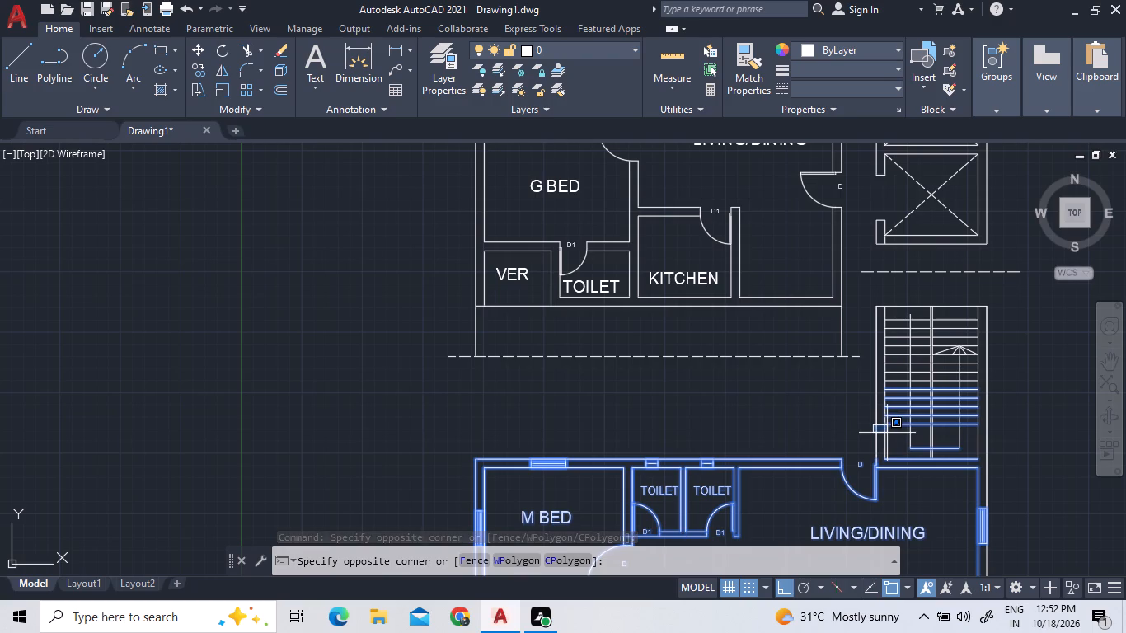
double_click(883, 434)
triple_click(890, 434)
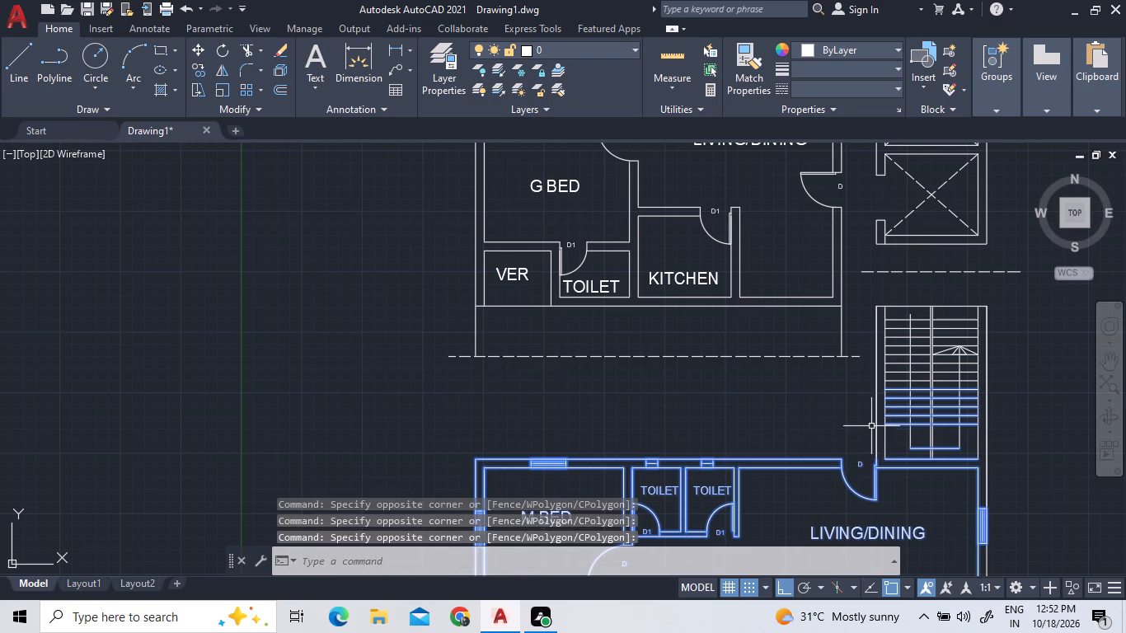
click(893, 437)
click(870, 413)
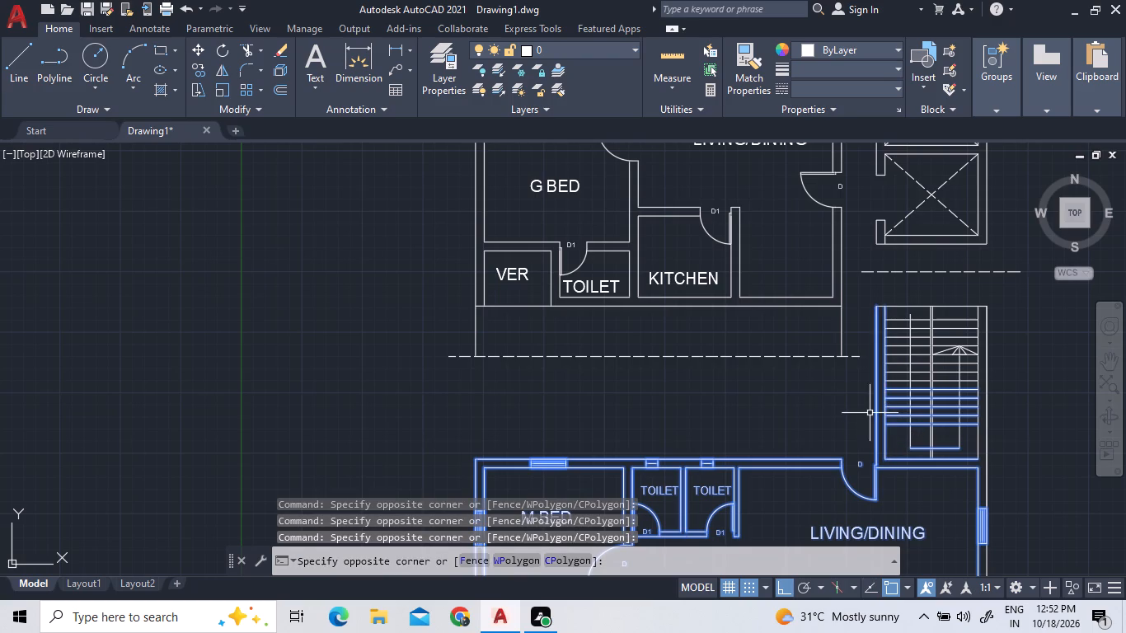
click(913, 430)
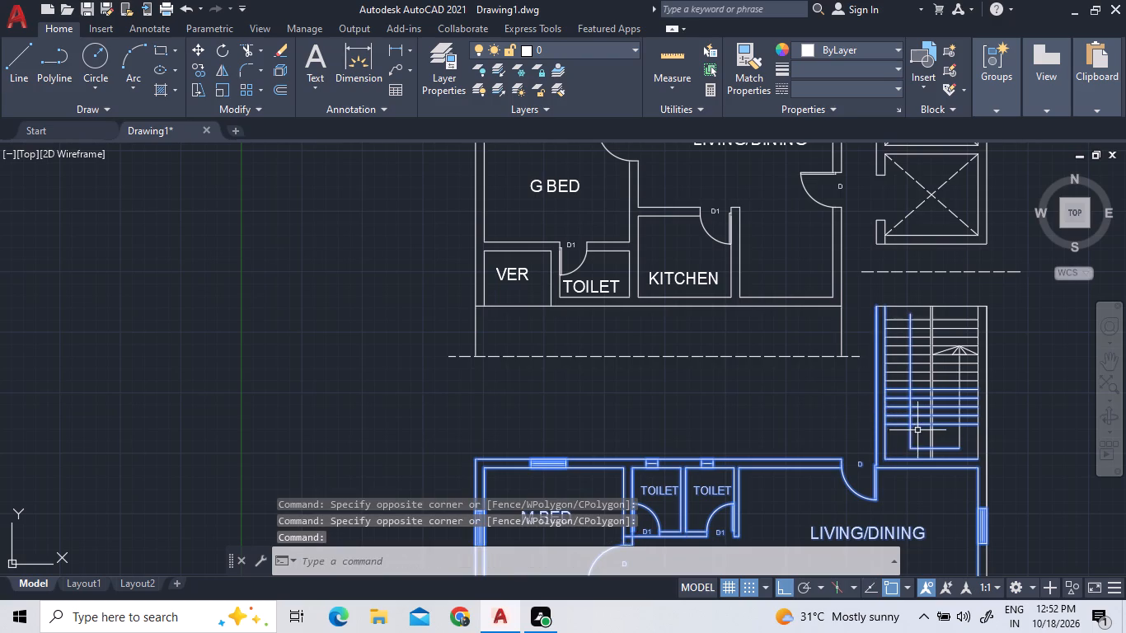
double_click(932, 440)
scroll(939, 439, up, 3)
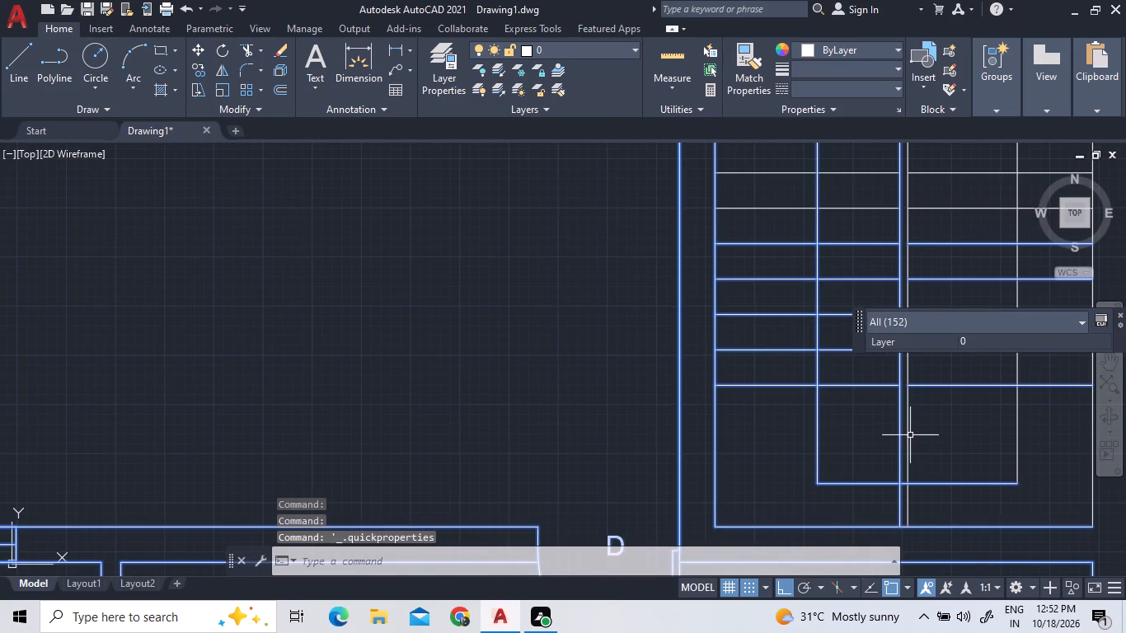
click(908, 434)
scroll(908, 434, down, 4)
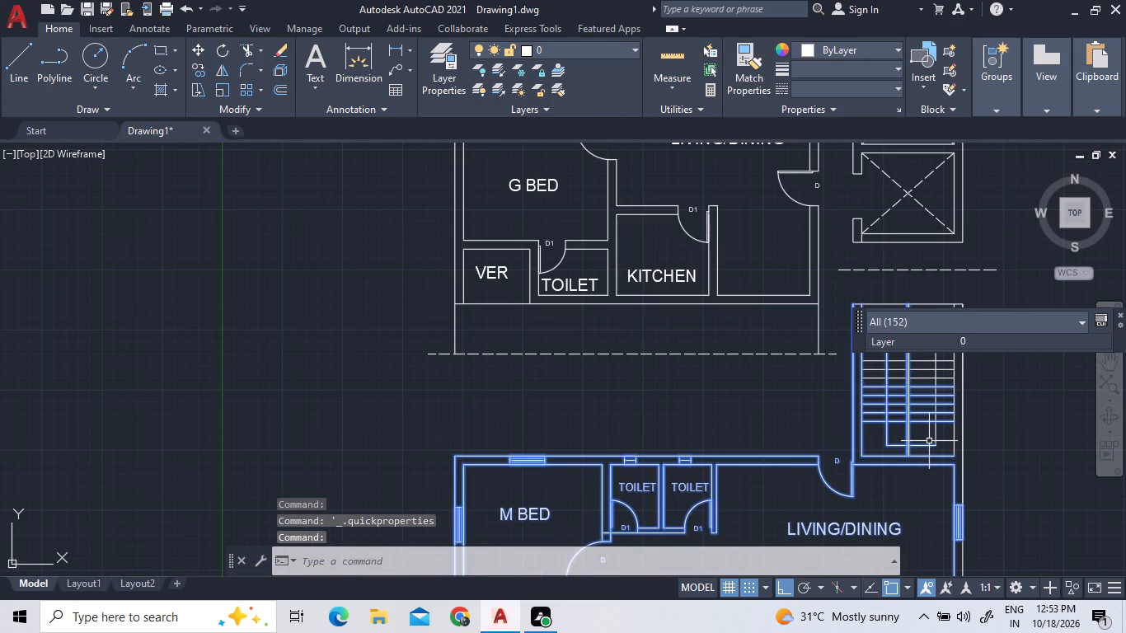
click(935, 433)
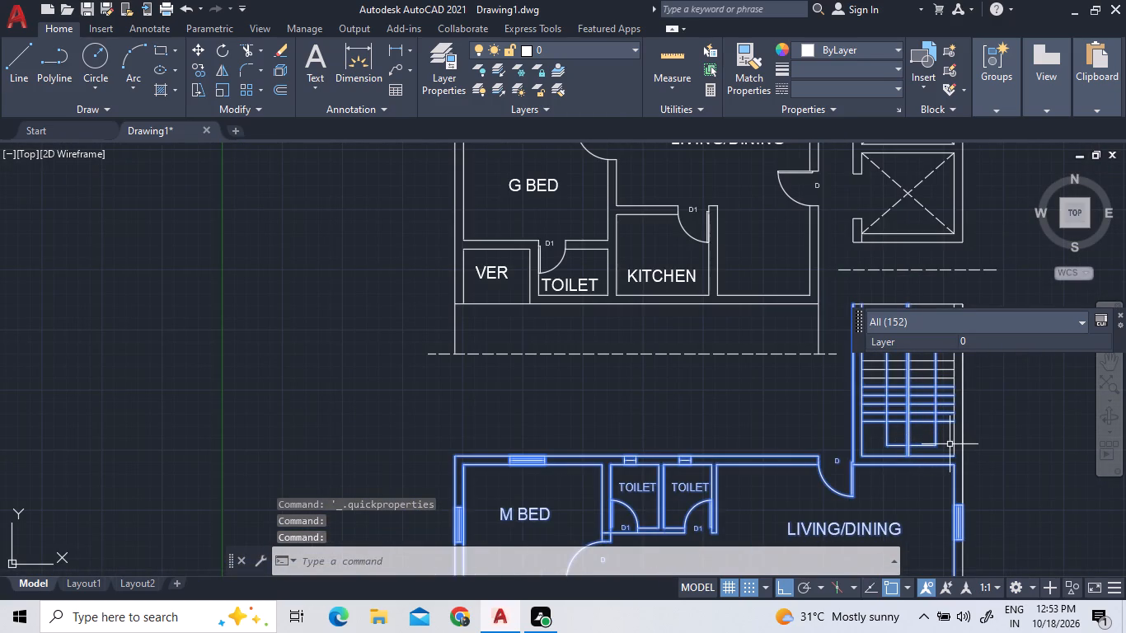
double_click(953, 440)
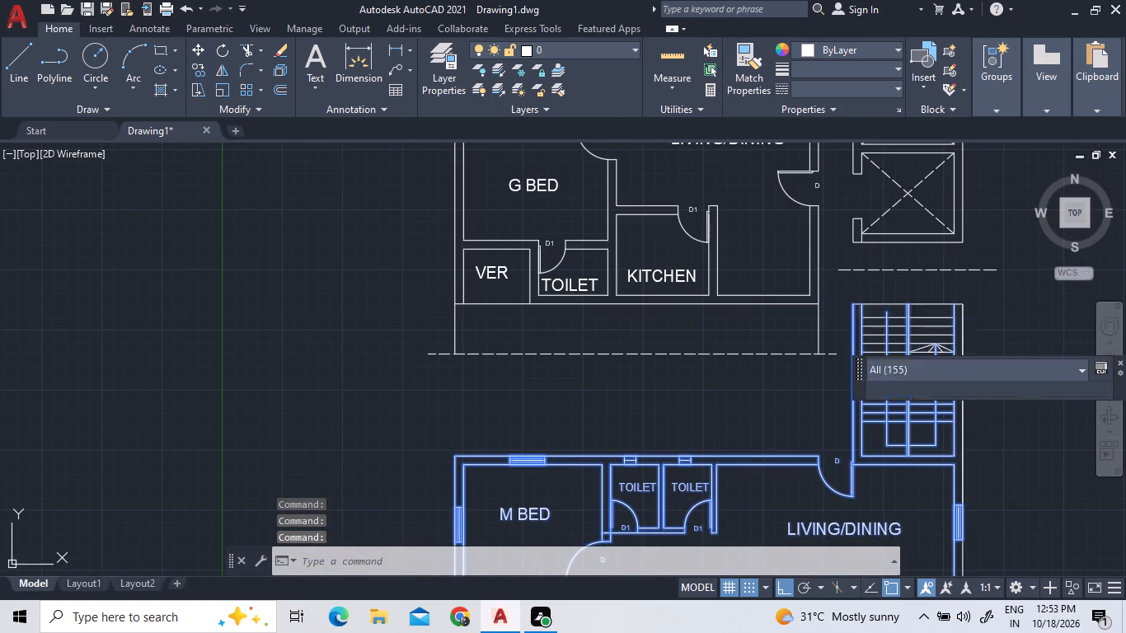
click(963, 444)
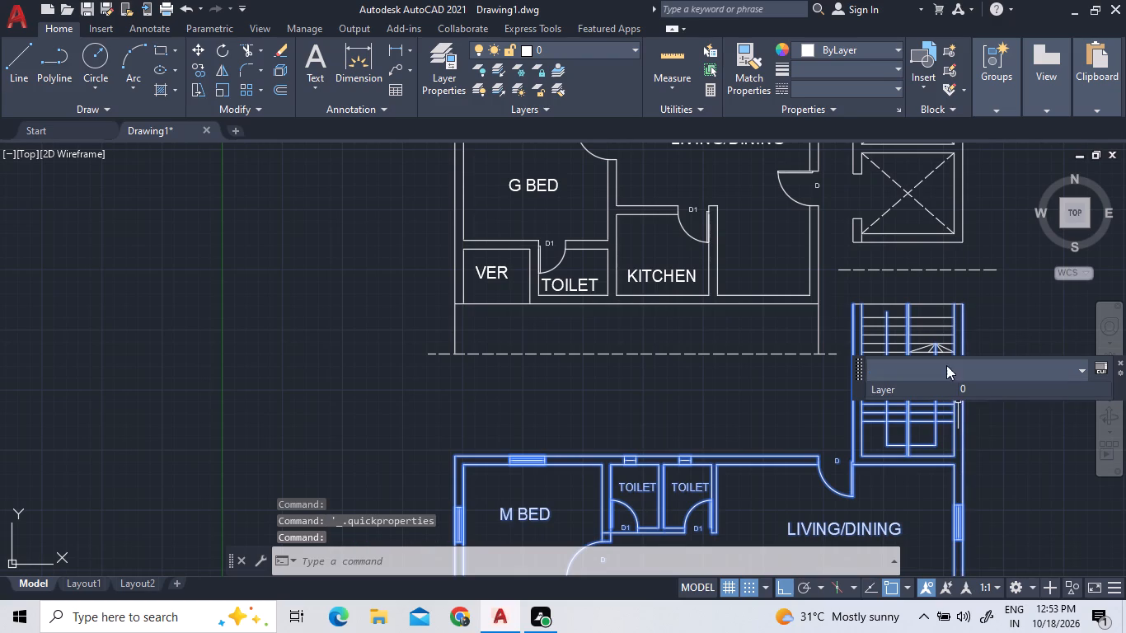
scroll(921, 315, up, 3)
scroll(920, 315, down, 2)
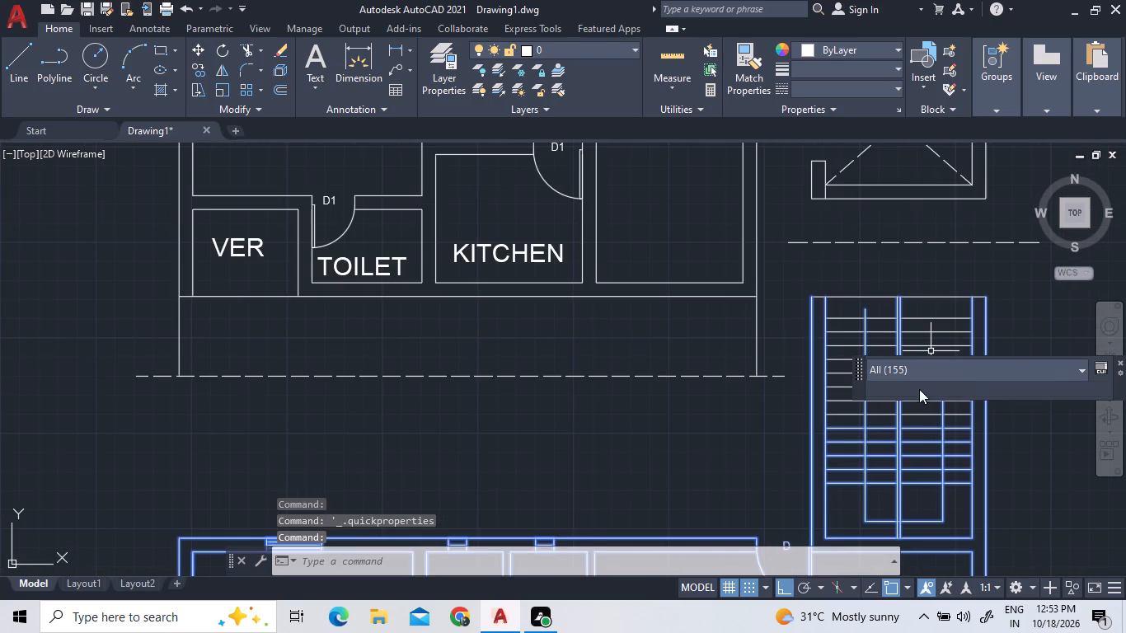
click(921, 421)
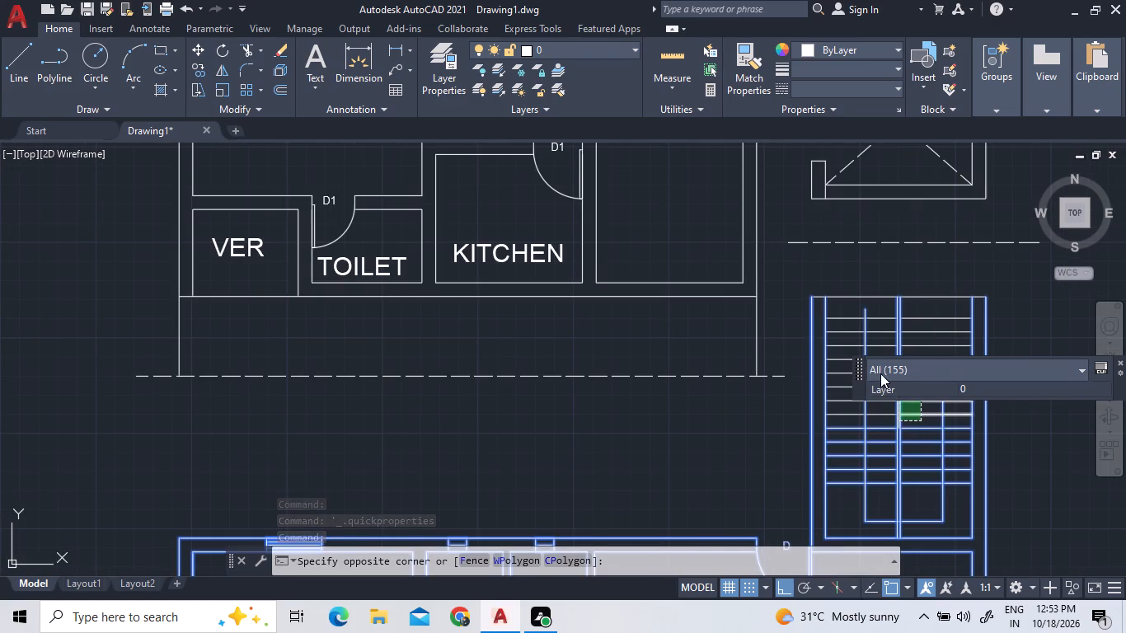
double_click(839, 288)
right_click(739, 394)
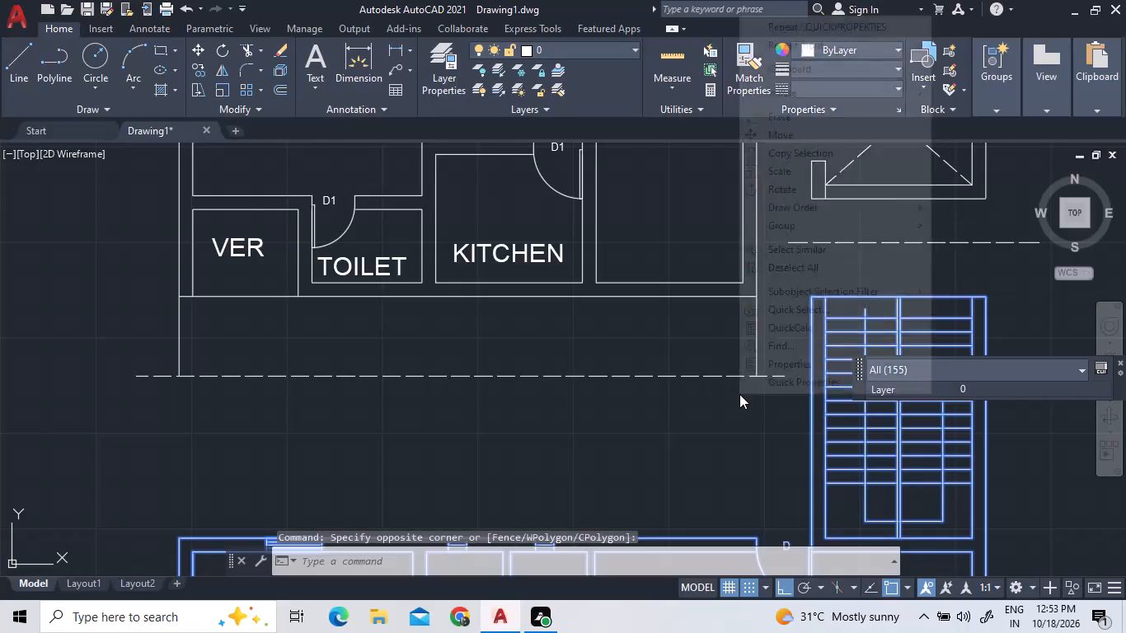
click(791, 137)
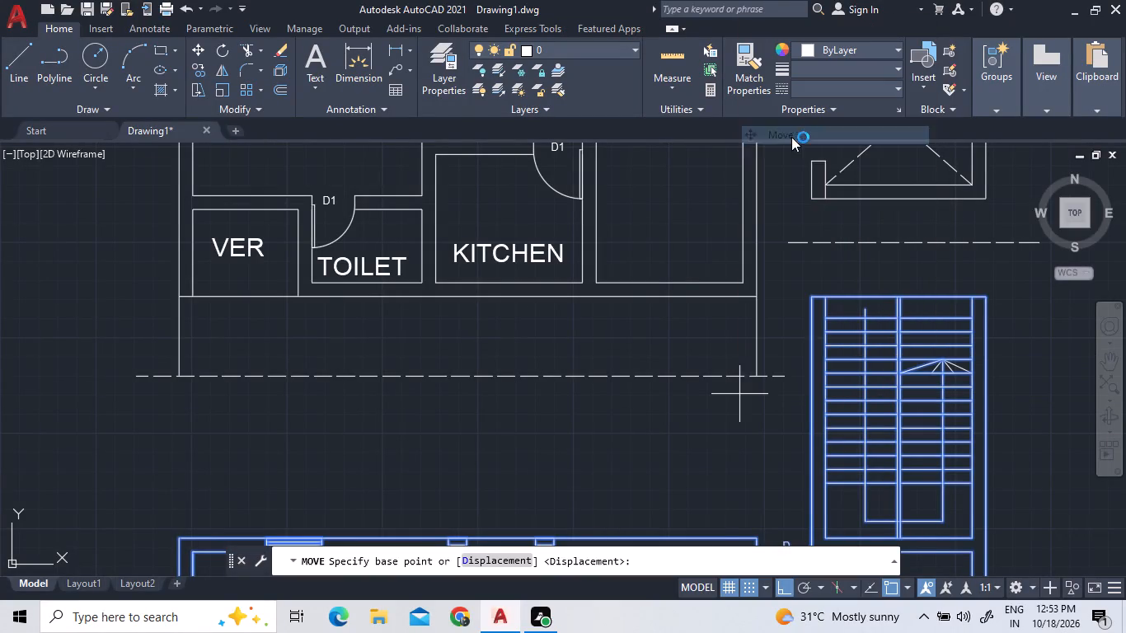
click(754, 537)
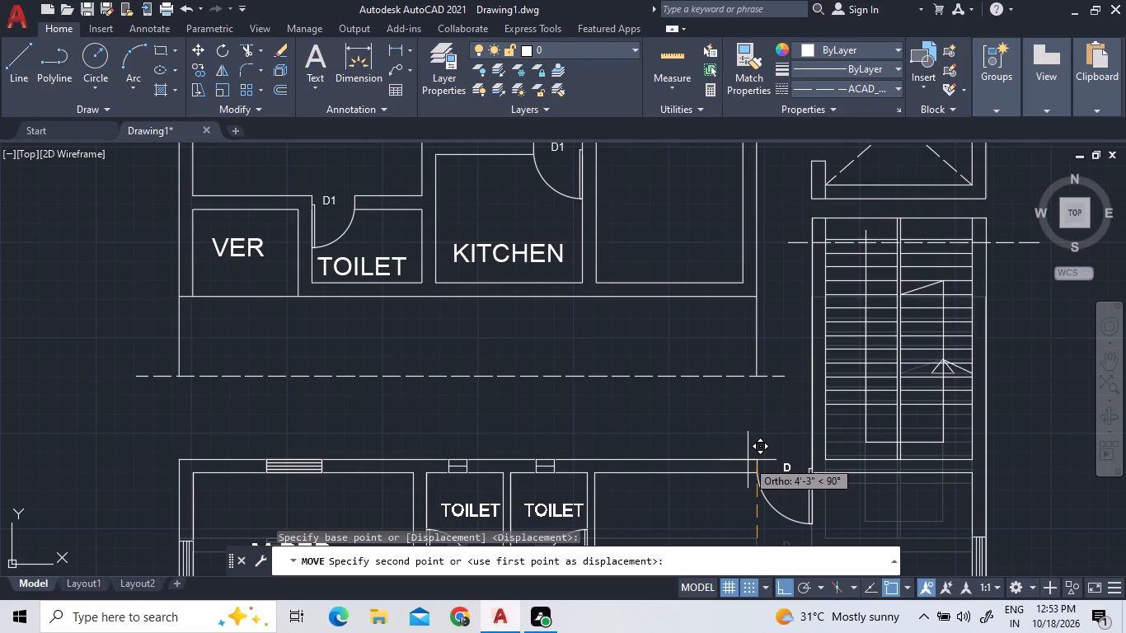
double_click(748, 459)
Inspect the stair and lift junctions and quick-measure the strip between the middle apartment's bottom wall and the dashed line.
scroll(753, 457, down, 3)
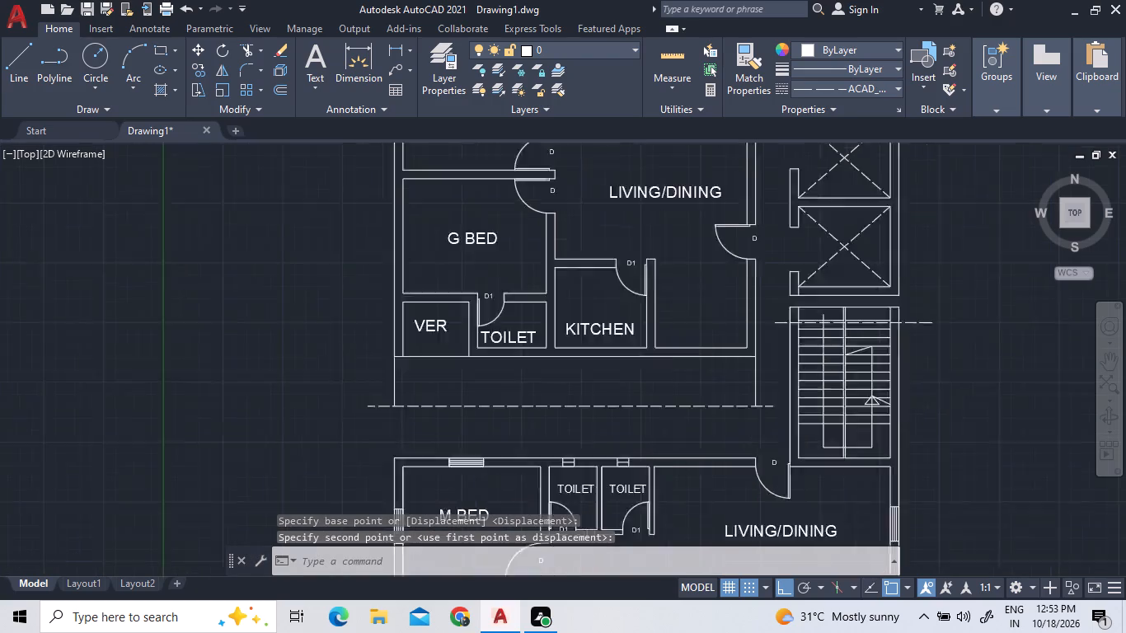
scroll(776, 321, up, 2)
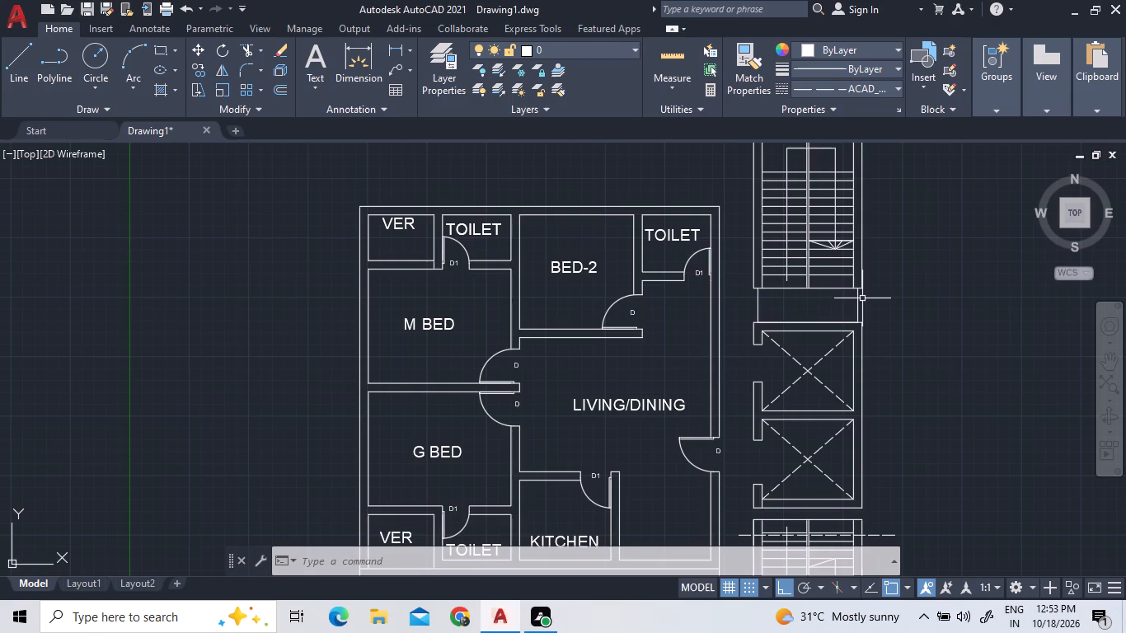
scroll(862, 298, up, 3)
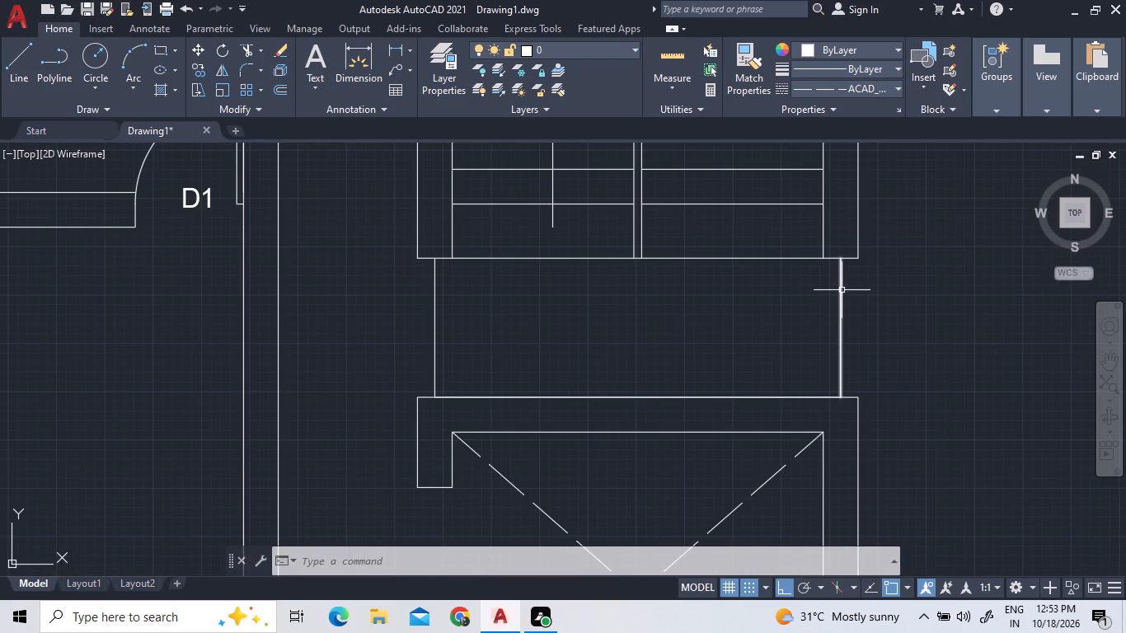
scroll(842, 284, down, 5)
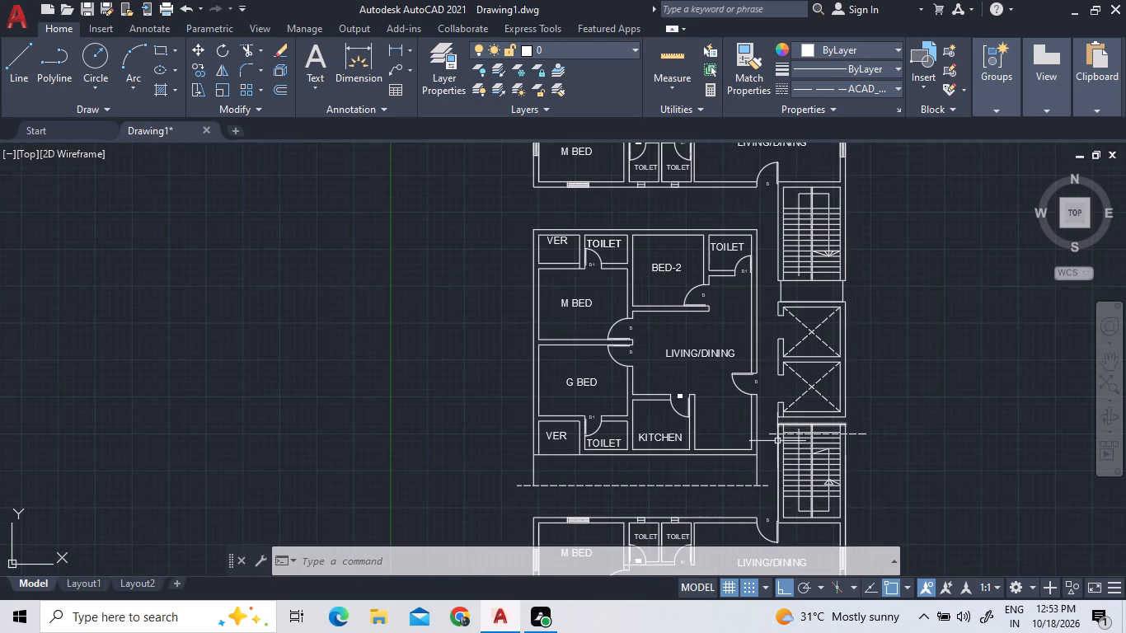
scroll(701, 507, up, 1)
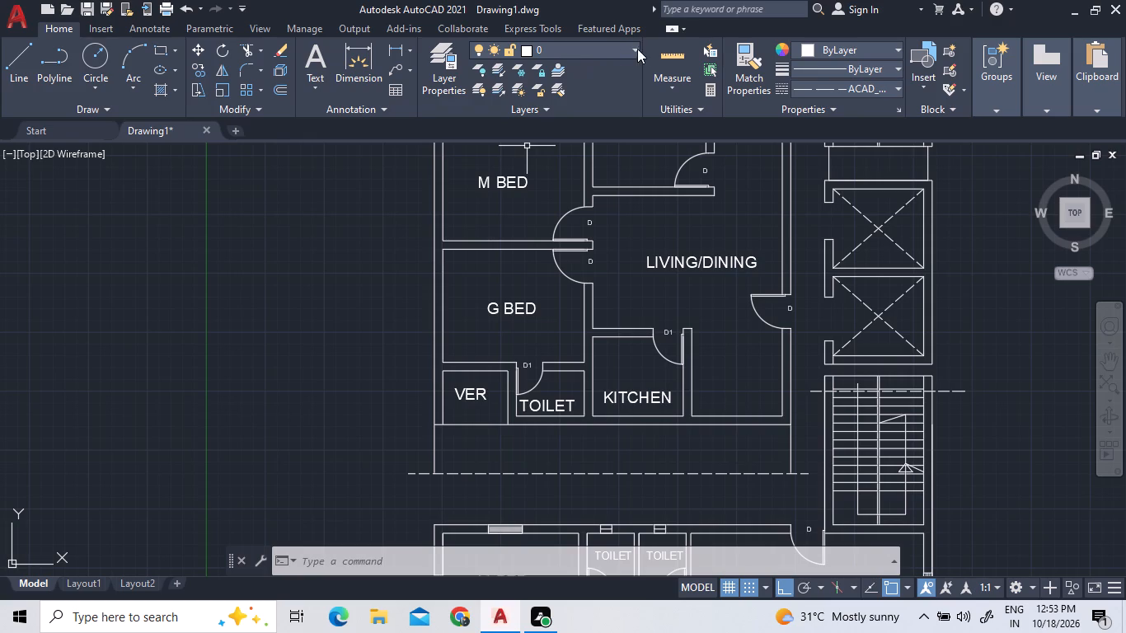
triple_click(660, 58)
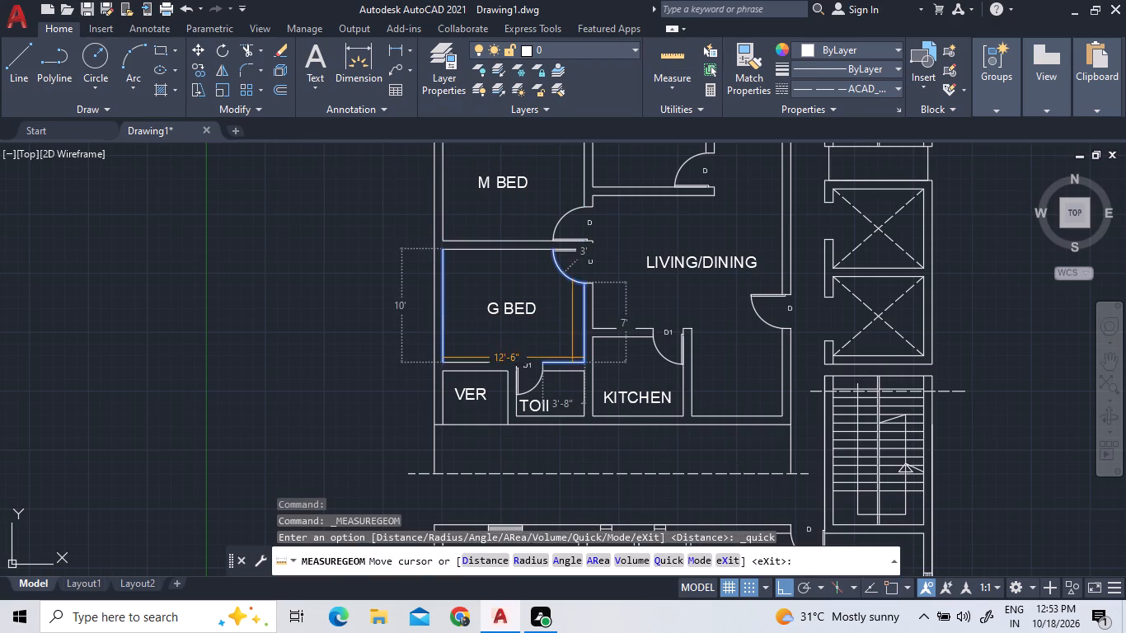
scroll(577, 402, down, 3)
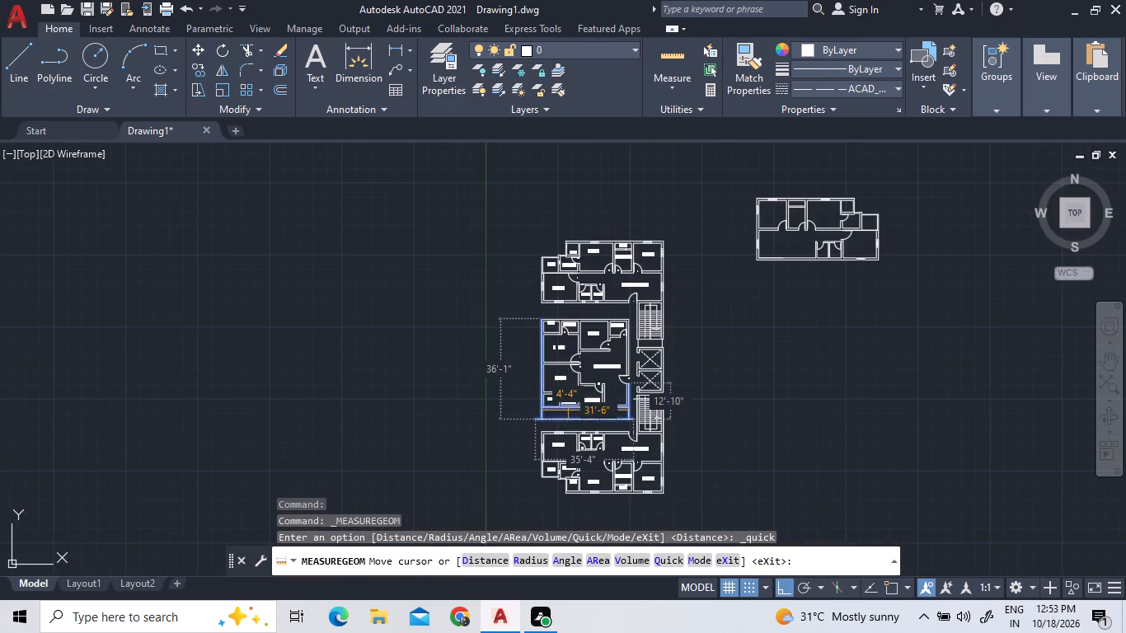
scroll(566, 419, up, 5)
scroll(569, 414, down, 1)
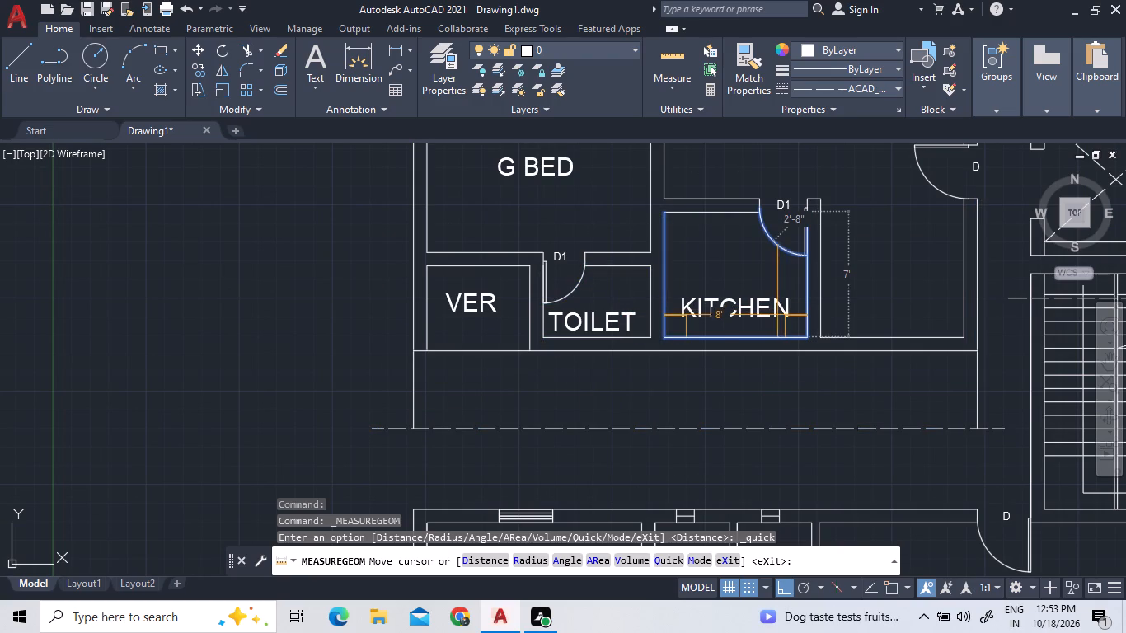
scroll(328, 284, down, 3)
double_click(329, 281)
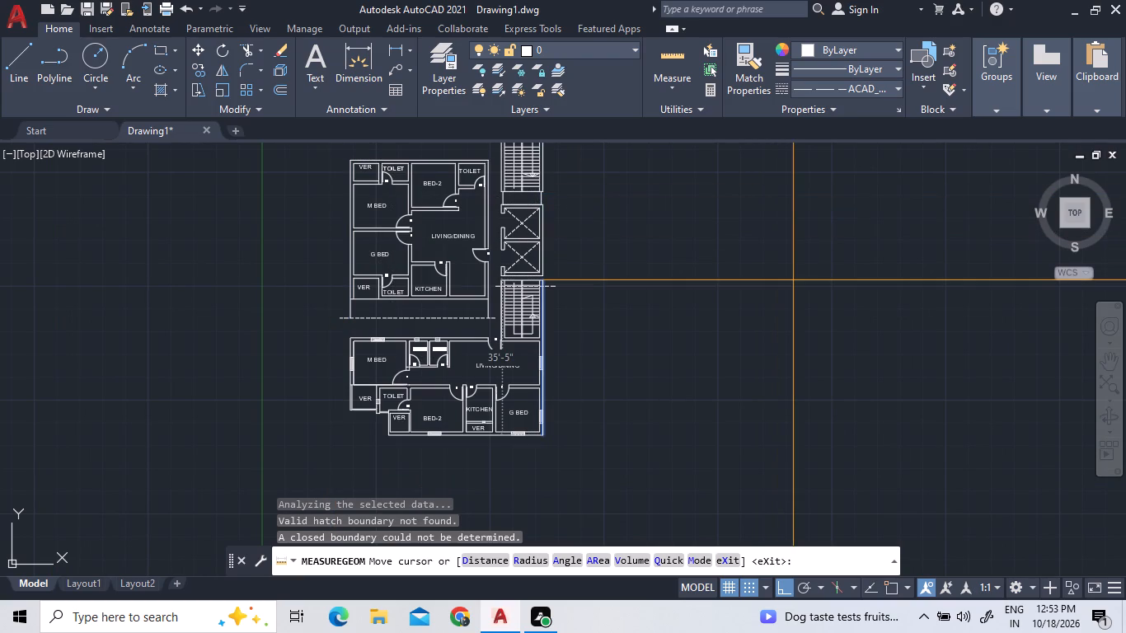
key(Escape)
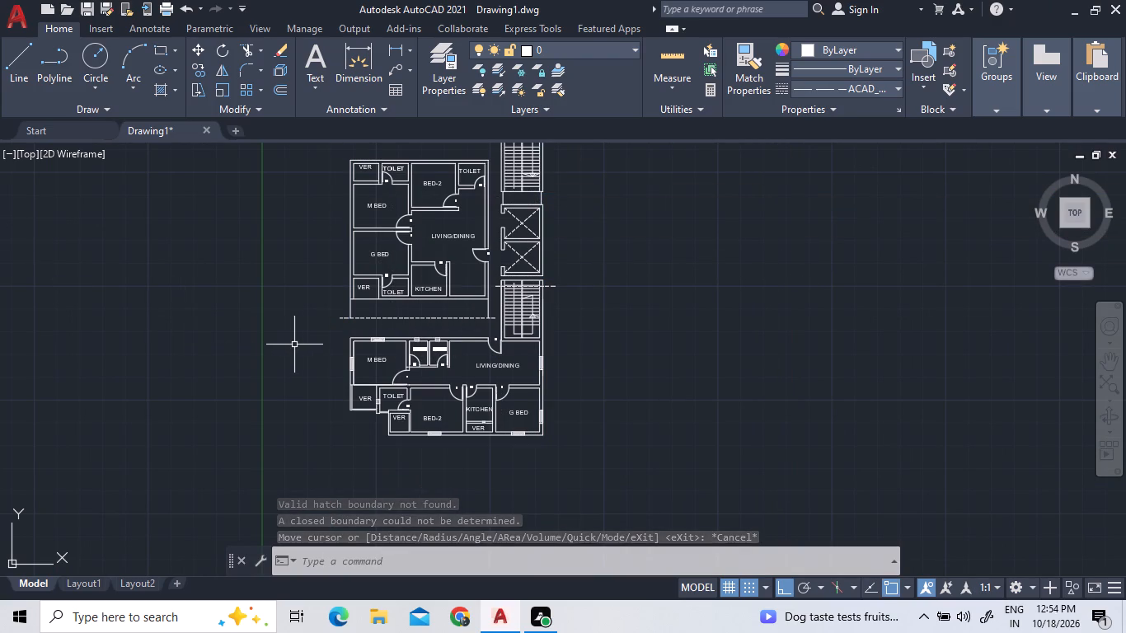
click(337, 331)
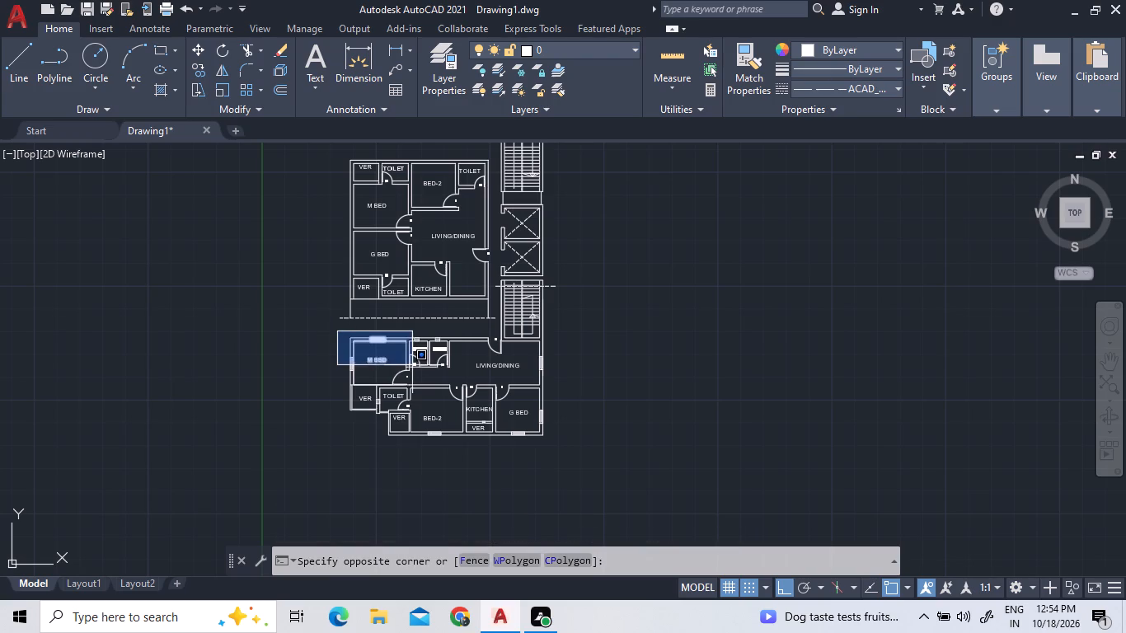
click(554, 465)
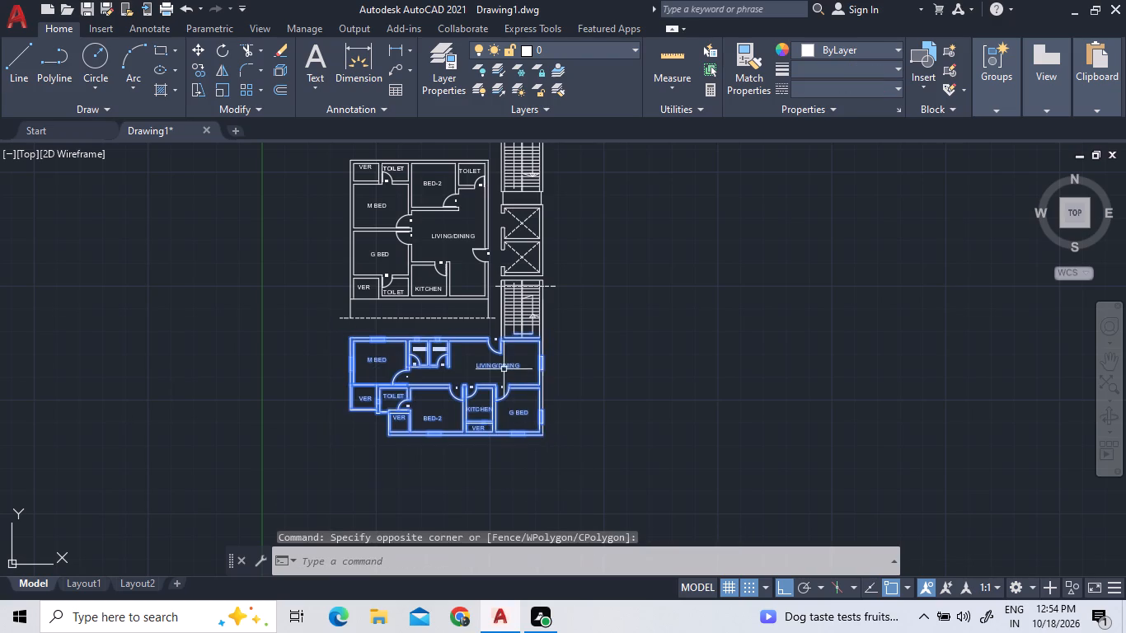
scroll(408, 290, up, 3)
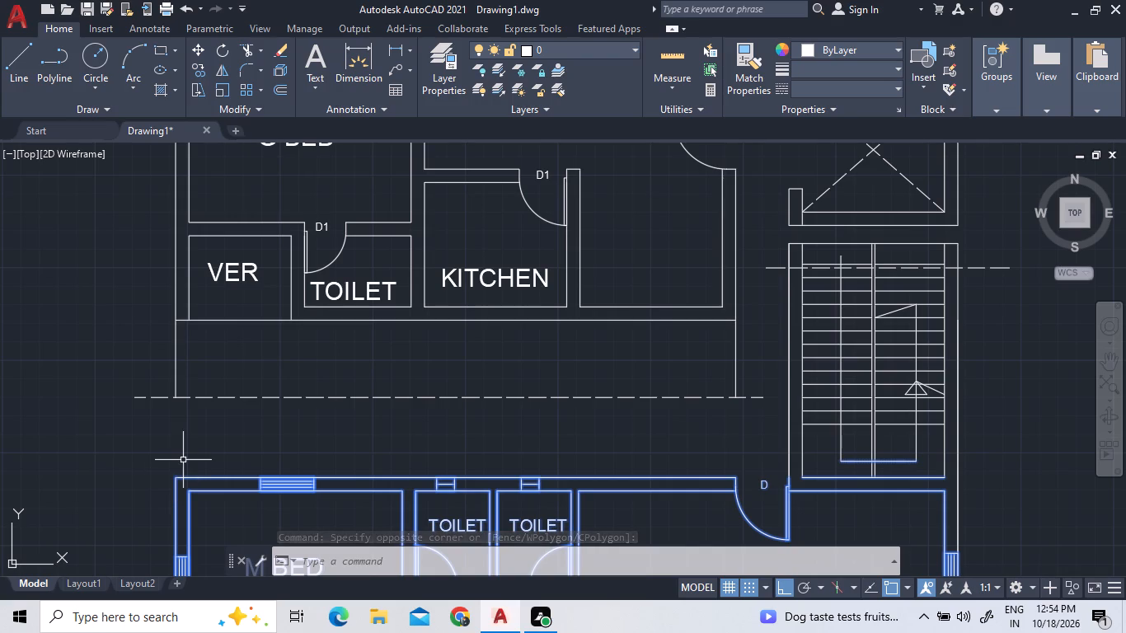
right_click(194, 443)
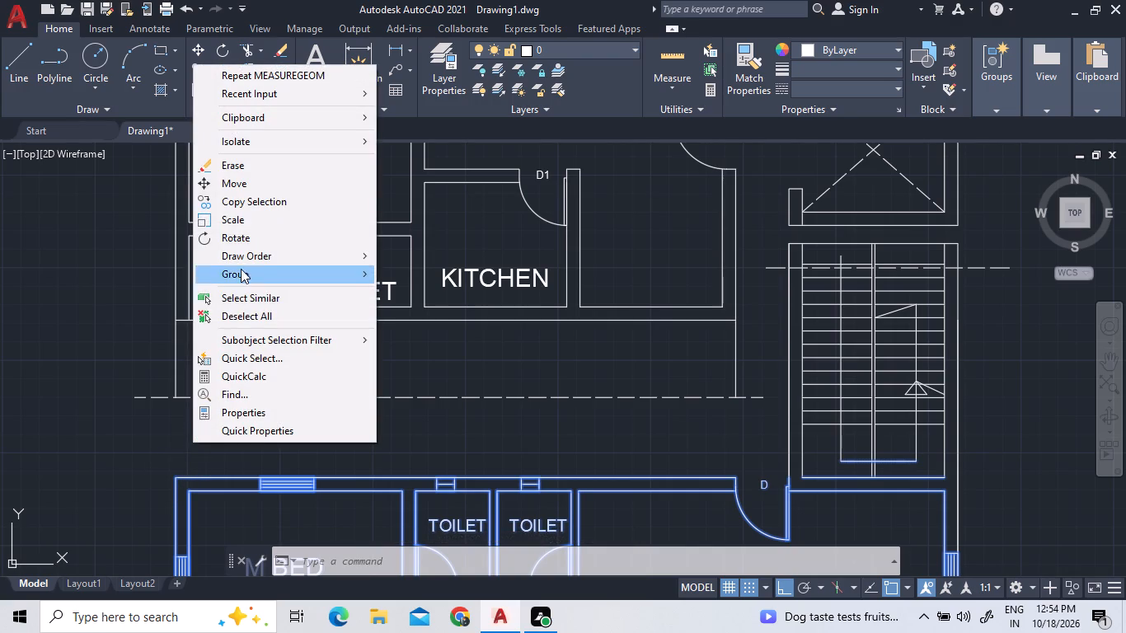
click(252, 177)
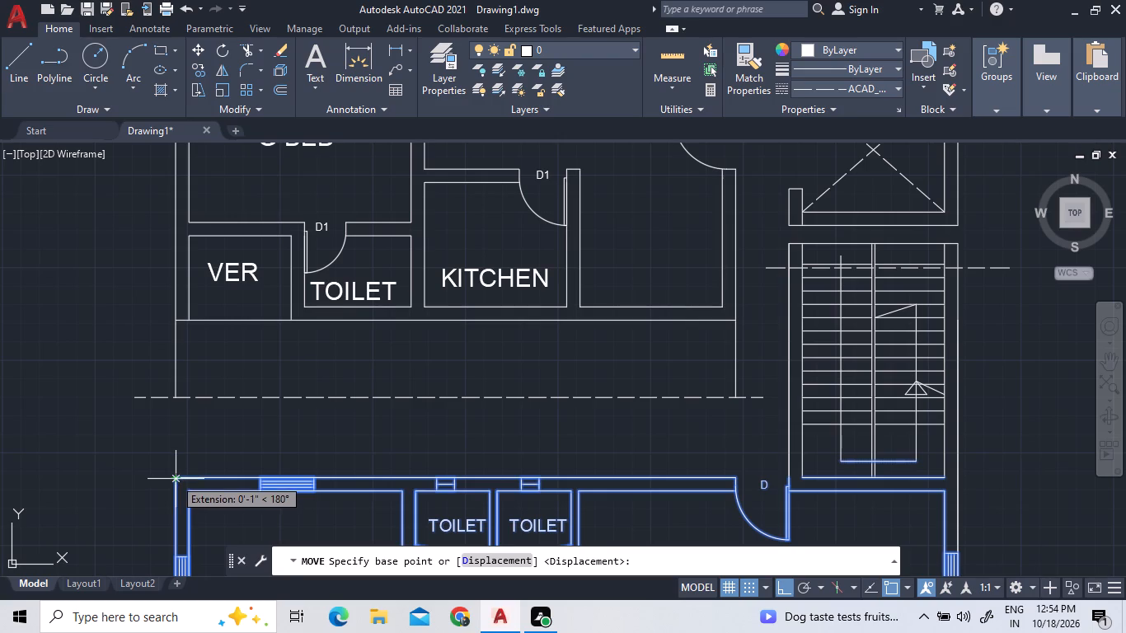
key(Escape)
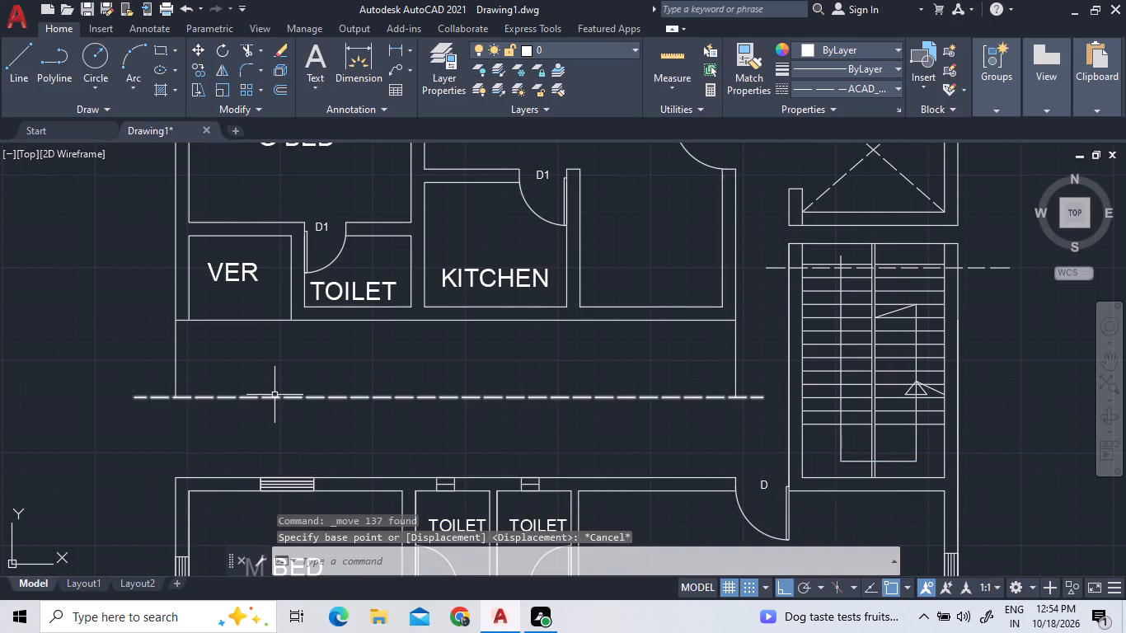
Offset the dashed horizontal line between the middle and mirrored apartments 2' down toward the mirrored apartment.
click(274, 395)
triple_click(248, 407)
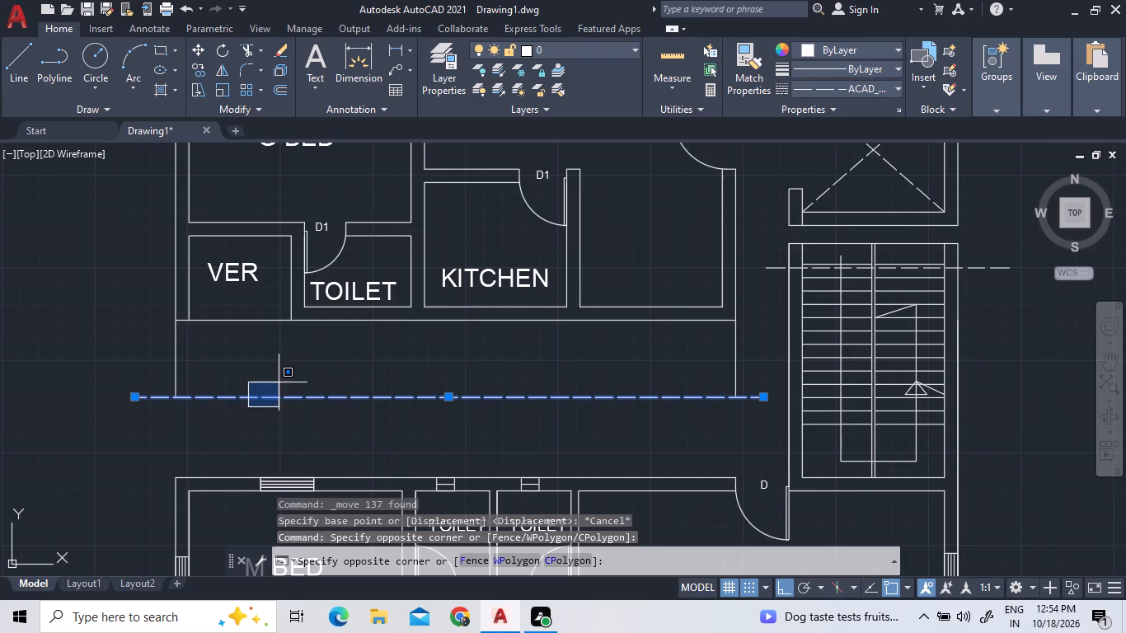
triple_click(218, 363)
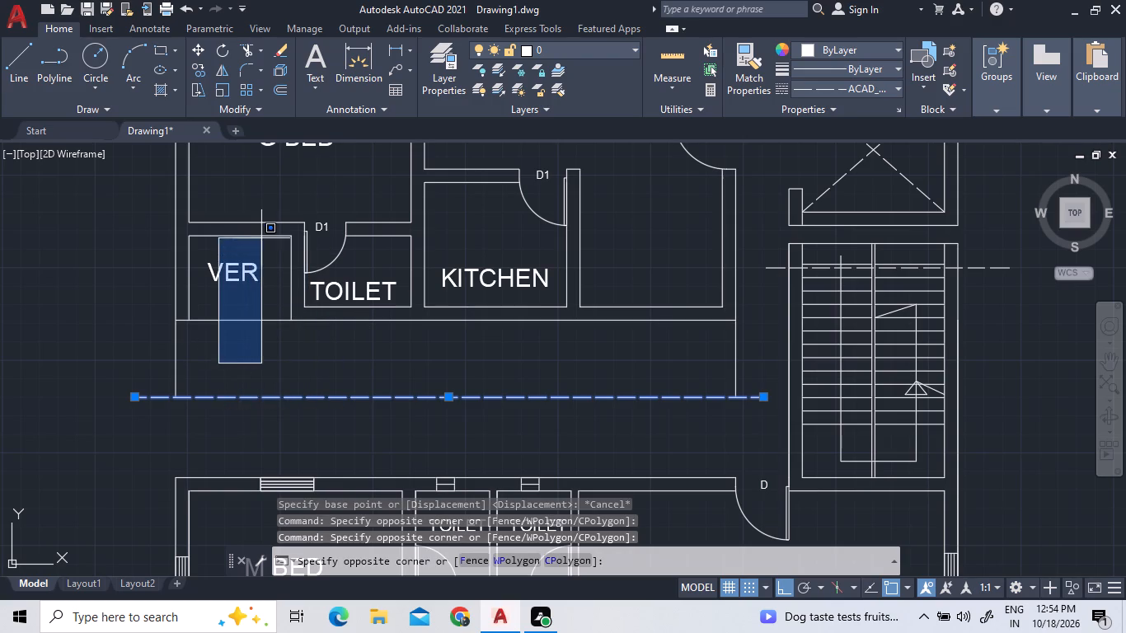
triple_click(230, 355)
click(230, 355)
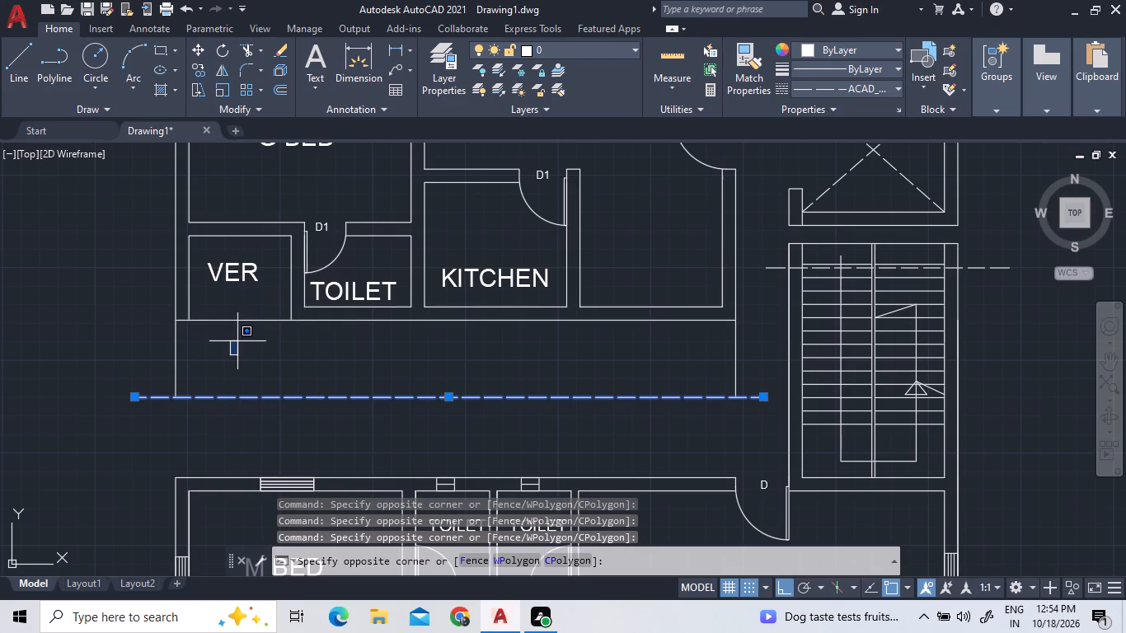
double_click(225, 355)
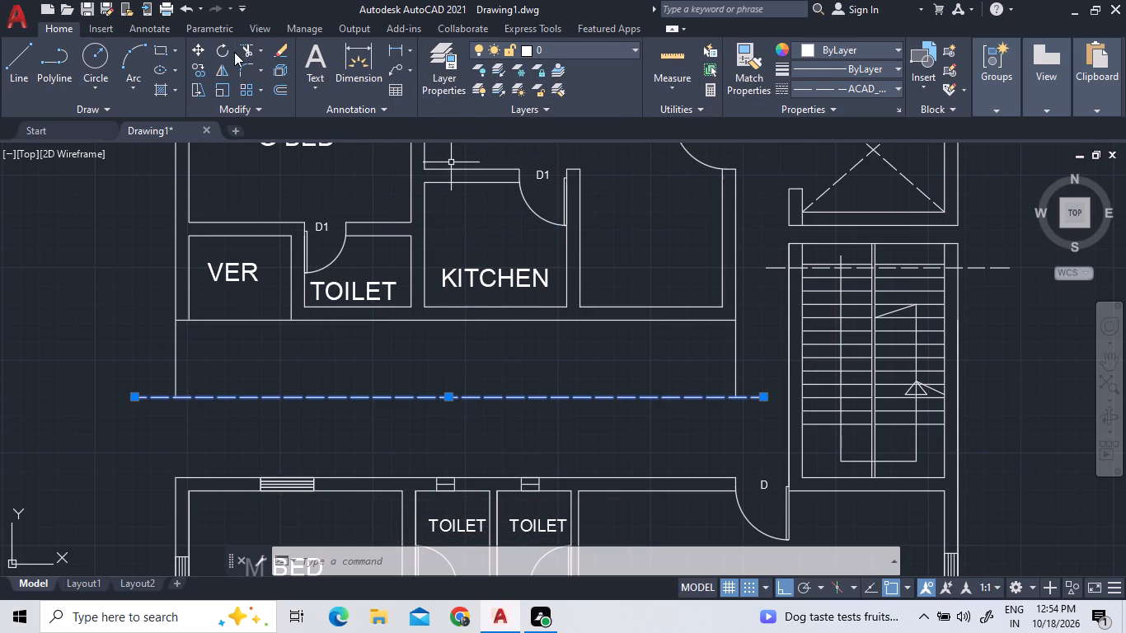
triple_click(277, 85)
click(277, 85)
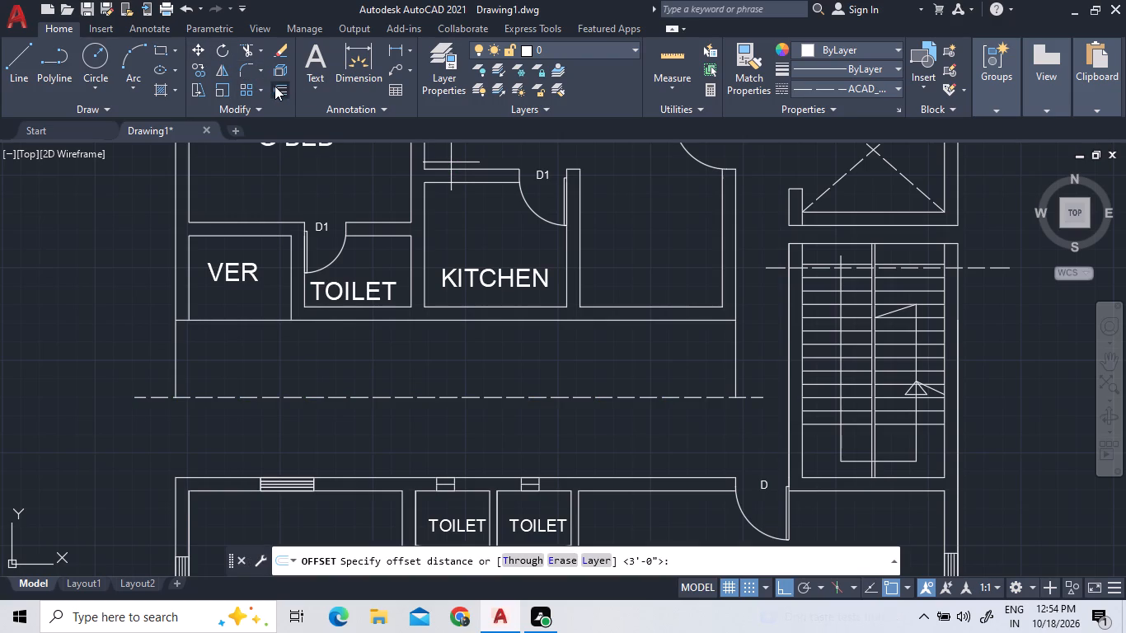
text(2')
key(Return)
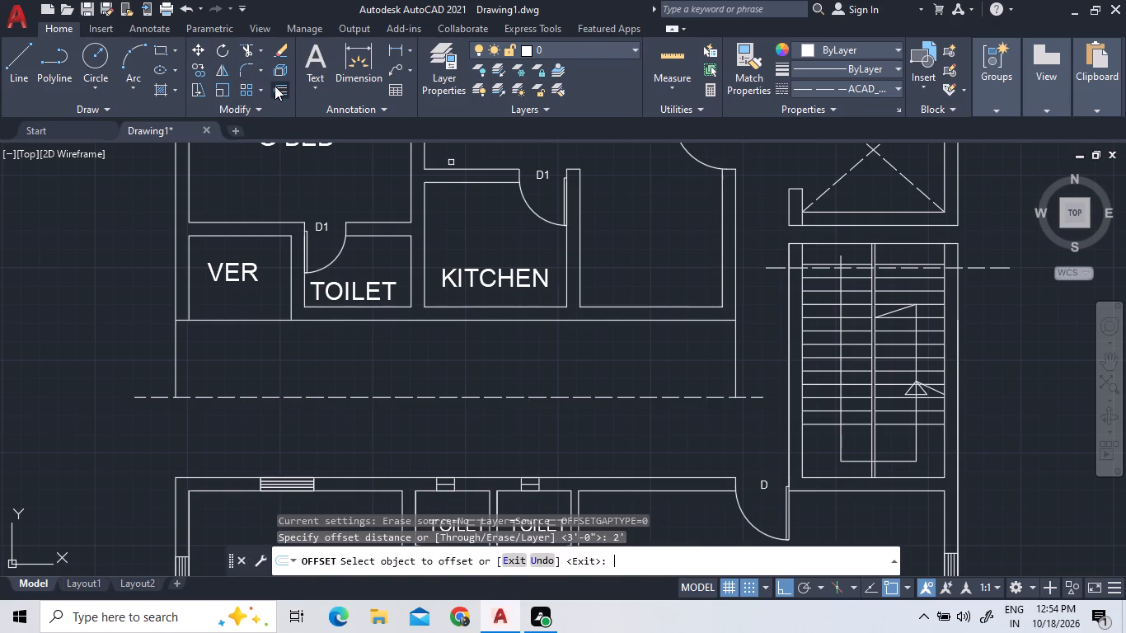
double_click(330, 398)
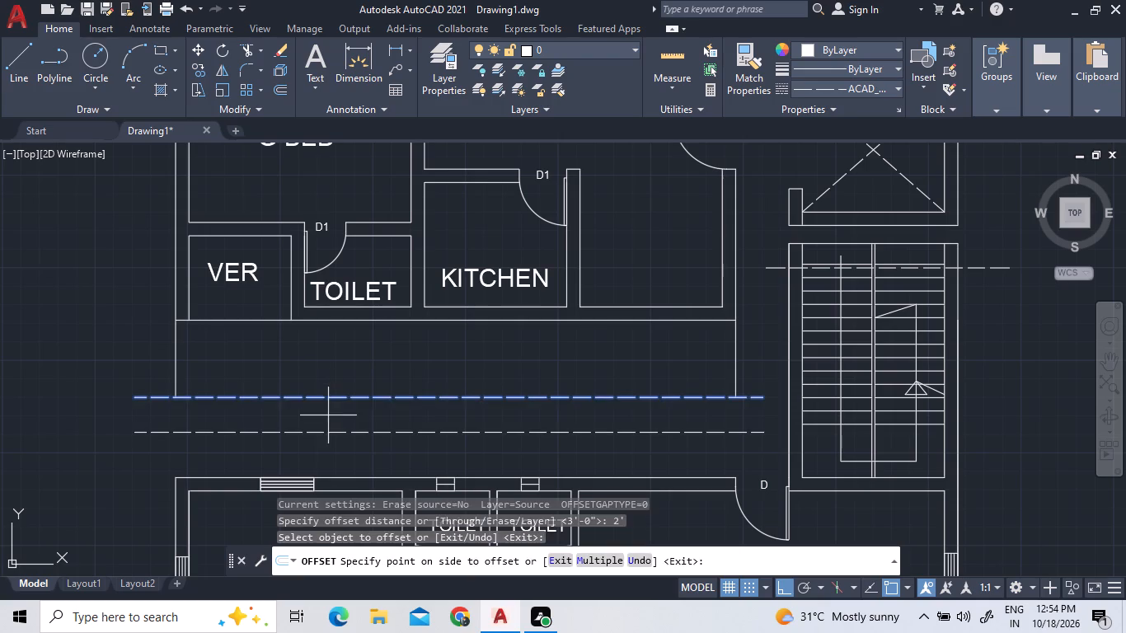
click(327, 415)
right_click(350, 389)
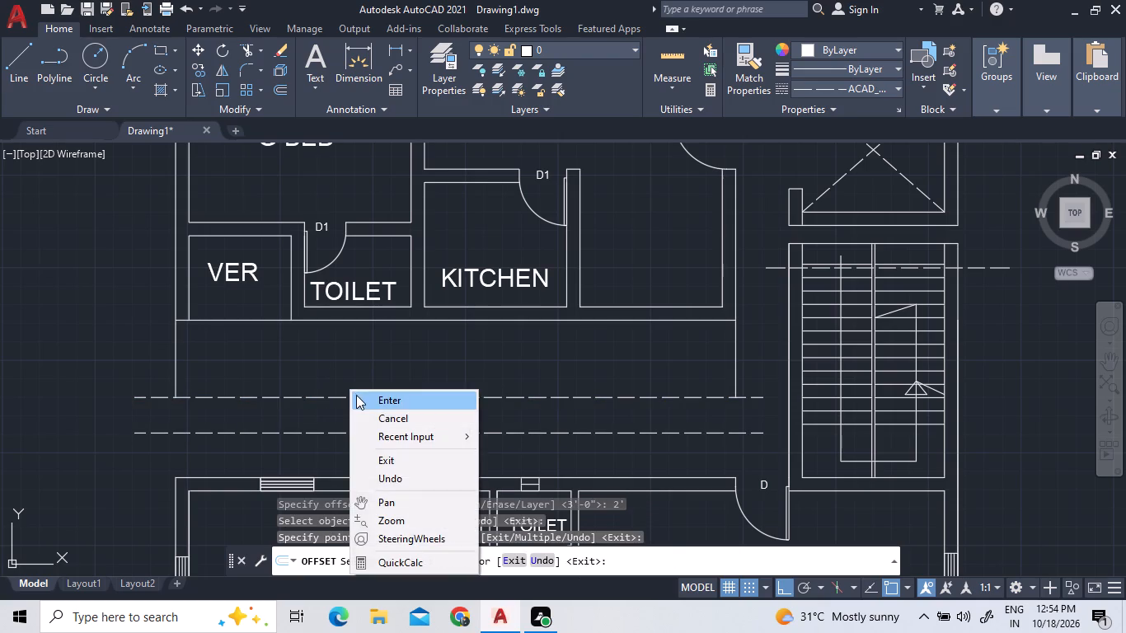
double_click(356, 395)
click(357, 400)
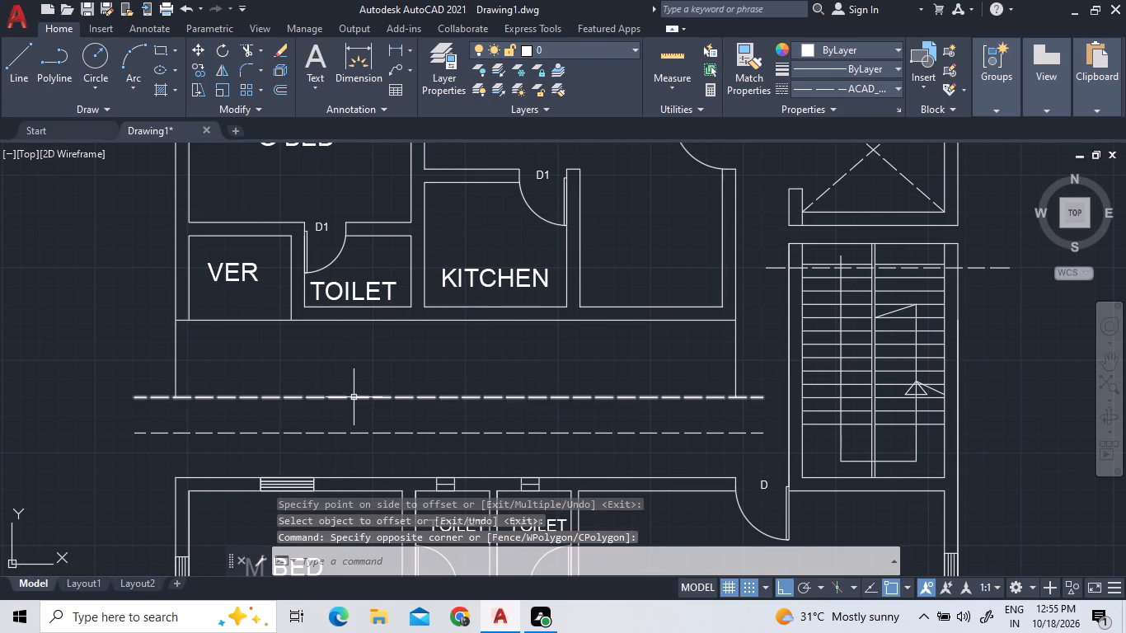
Erase the original upper dashed line at the ends of the two outer wall lines.
double_click(354, 397)
key(Delete)
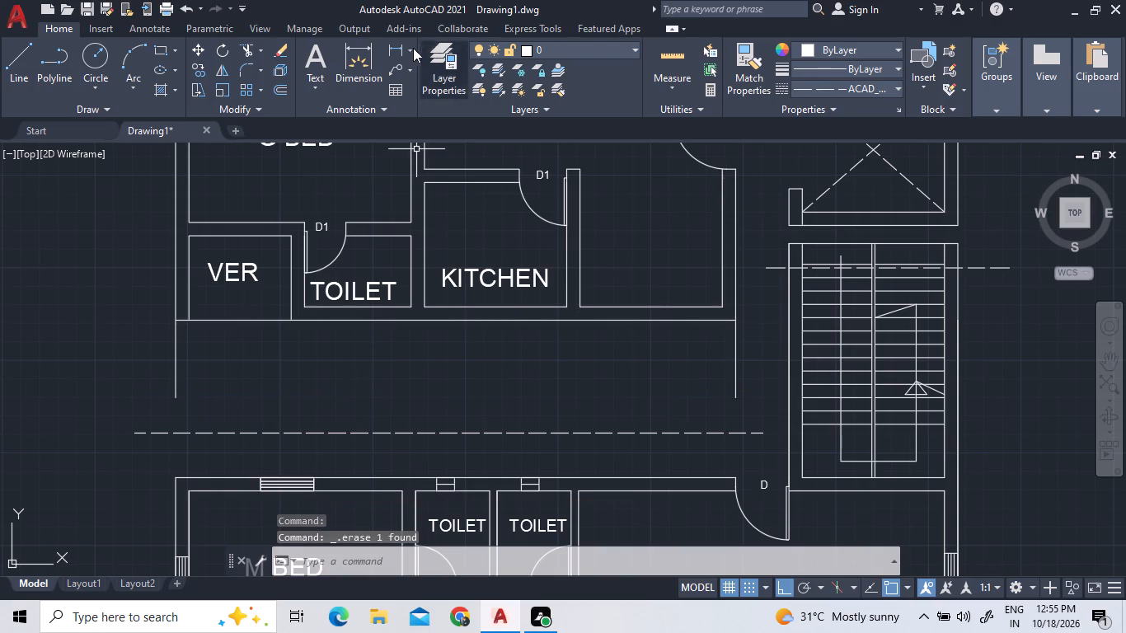
Quick-measure the strip between the middle apartment's bottom wall and the remaining dashed line.
double_click(669, 58)
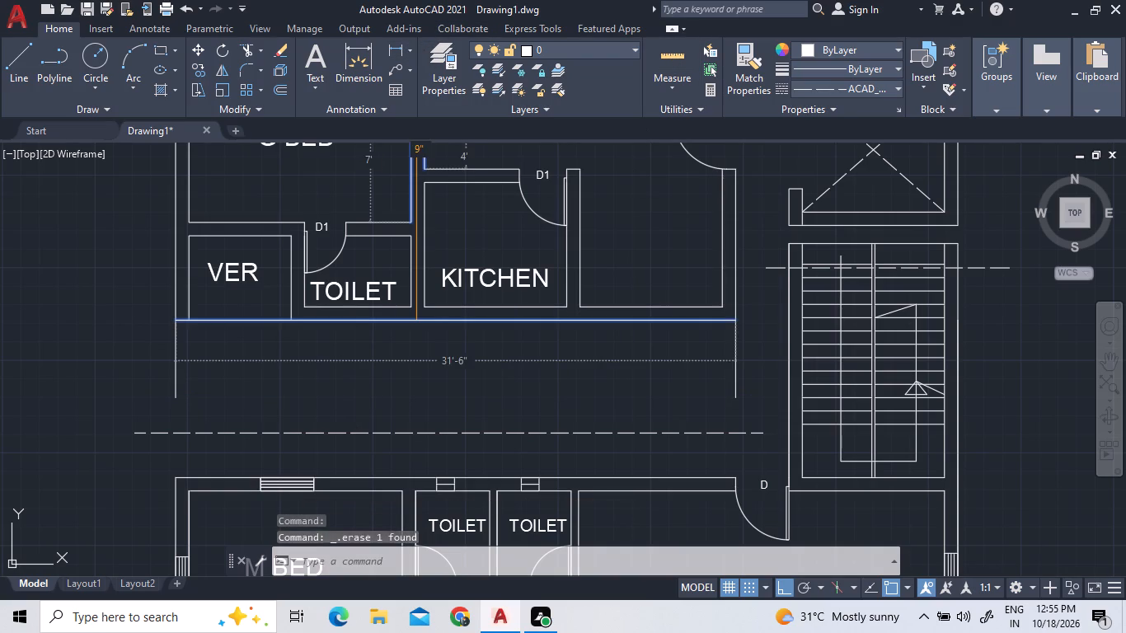
right_click(508, 388)
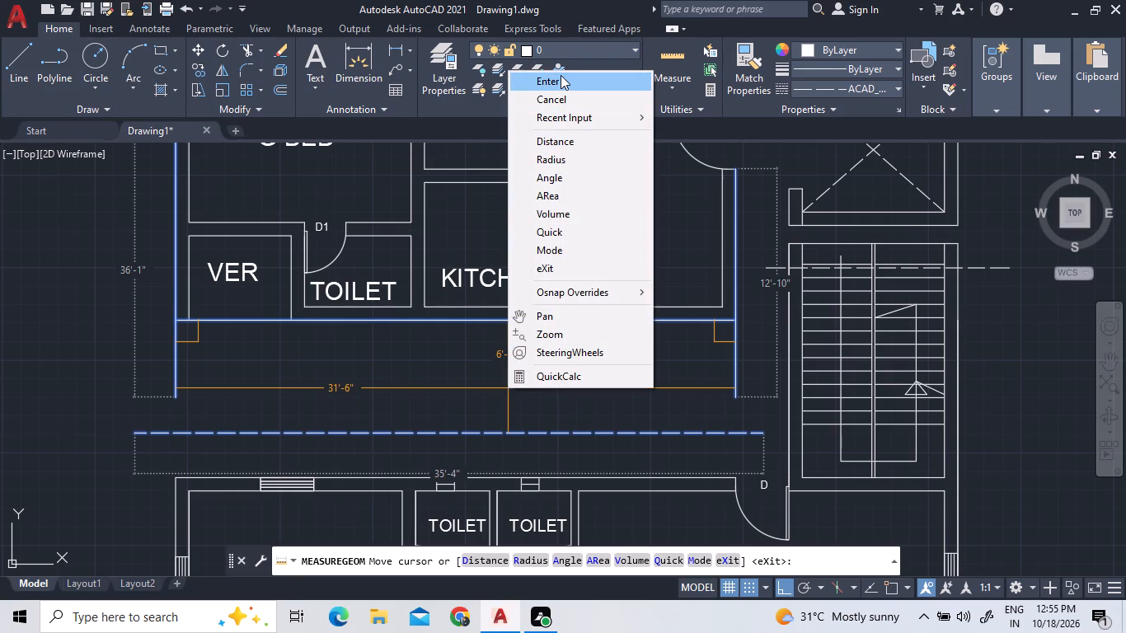
click(561, 79)
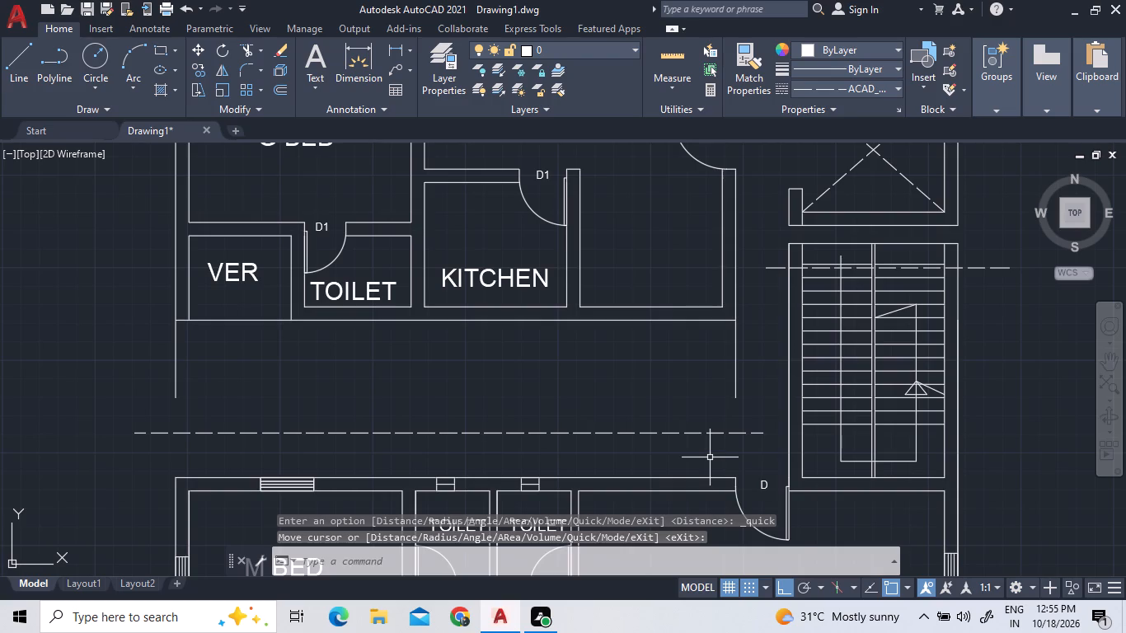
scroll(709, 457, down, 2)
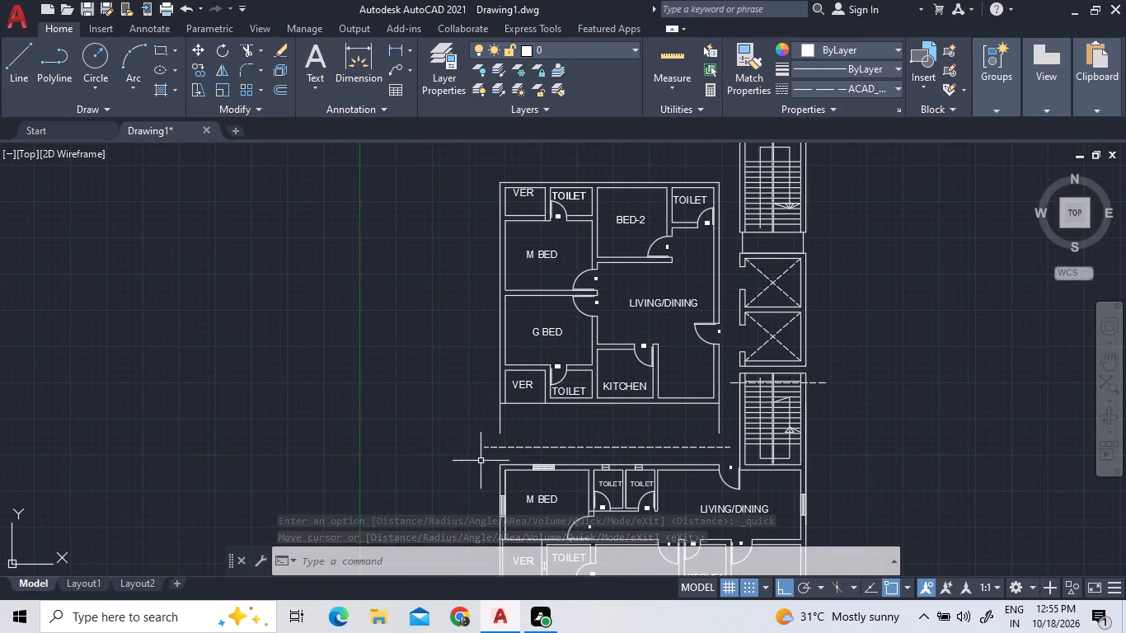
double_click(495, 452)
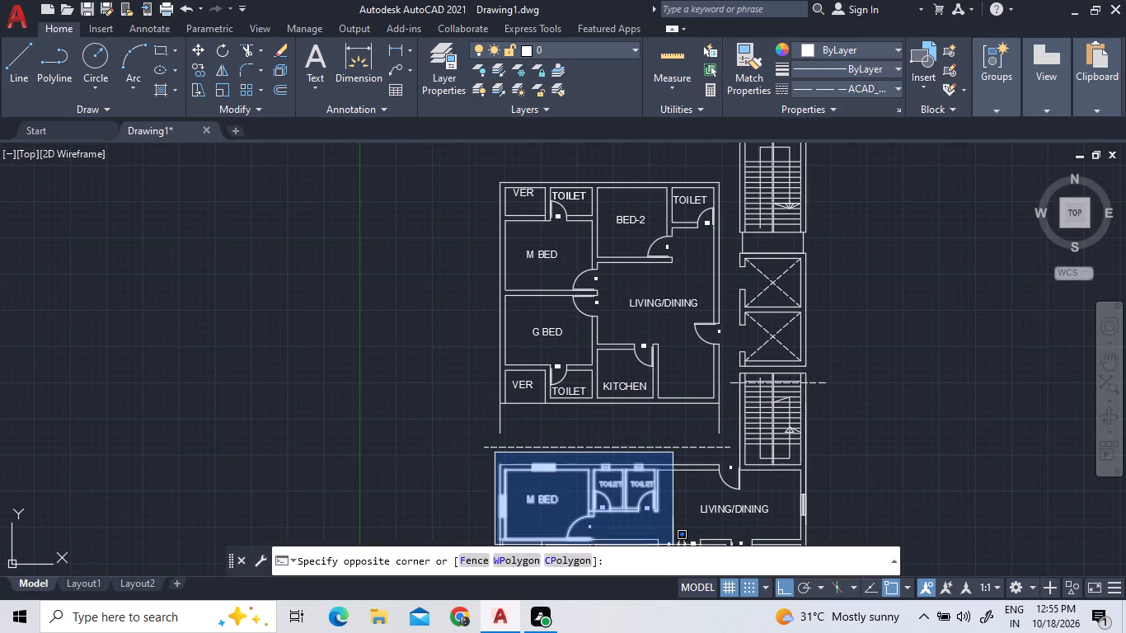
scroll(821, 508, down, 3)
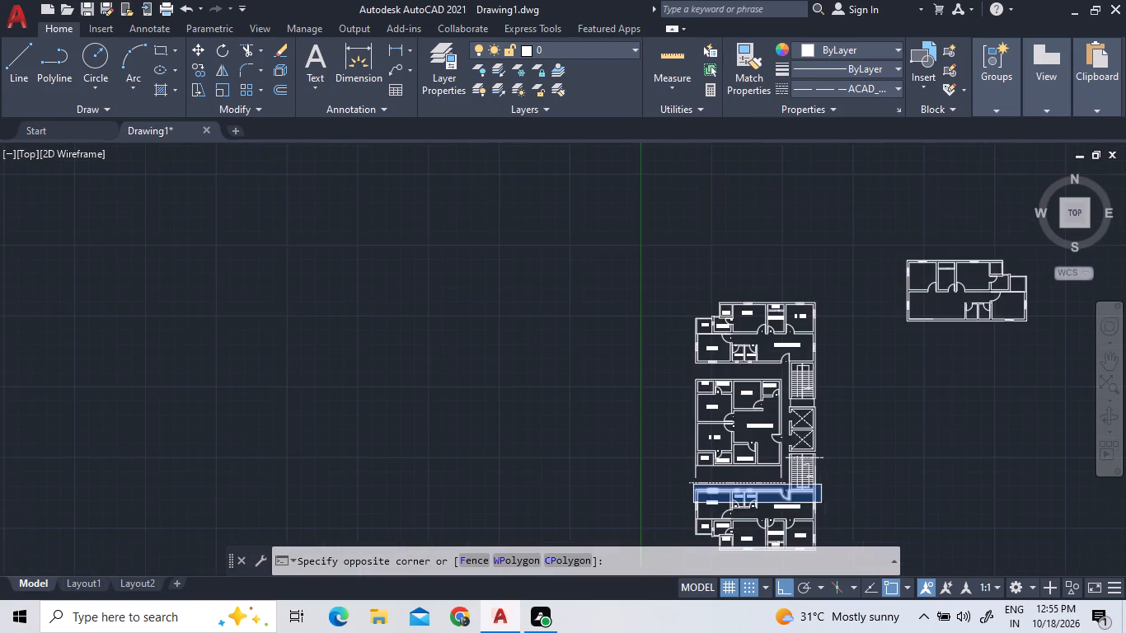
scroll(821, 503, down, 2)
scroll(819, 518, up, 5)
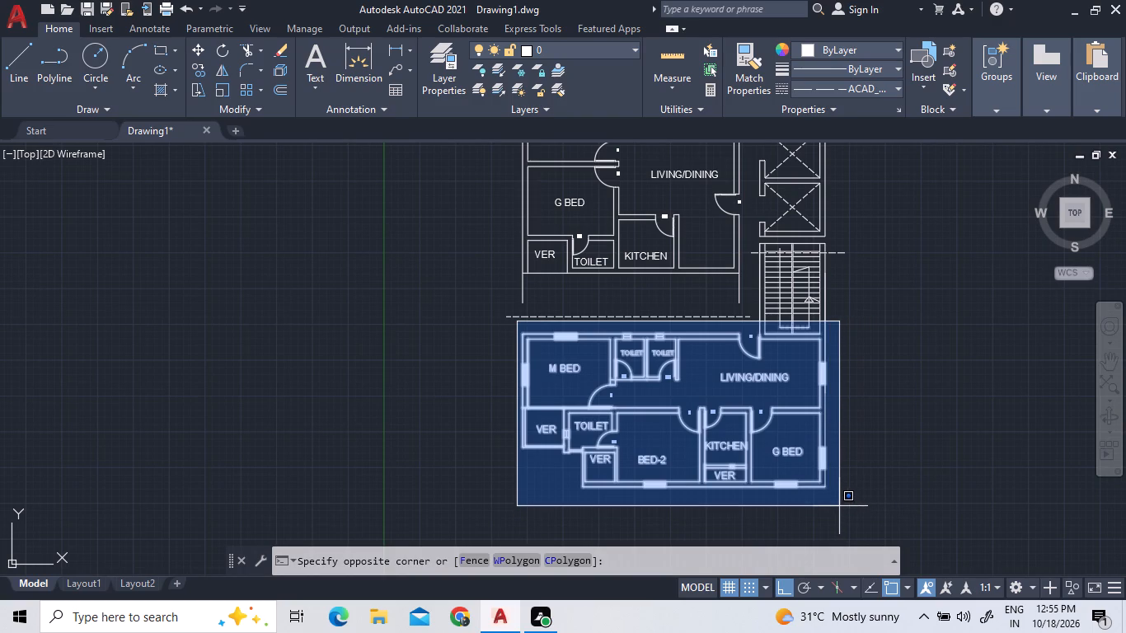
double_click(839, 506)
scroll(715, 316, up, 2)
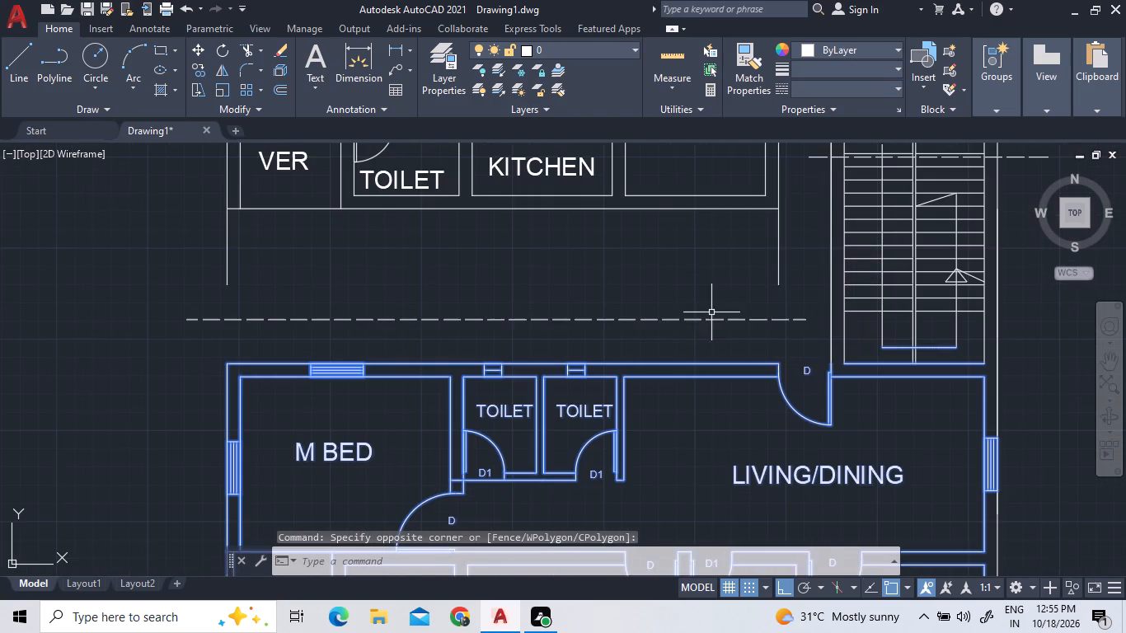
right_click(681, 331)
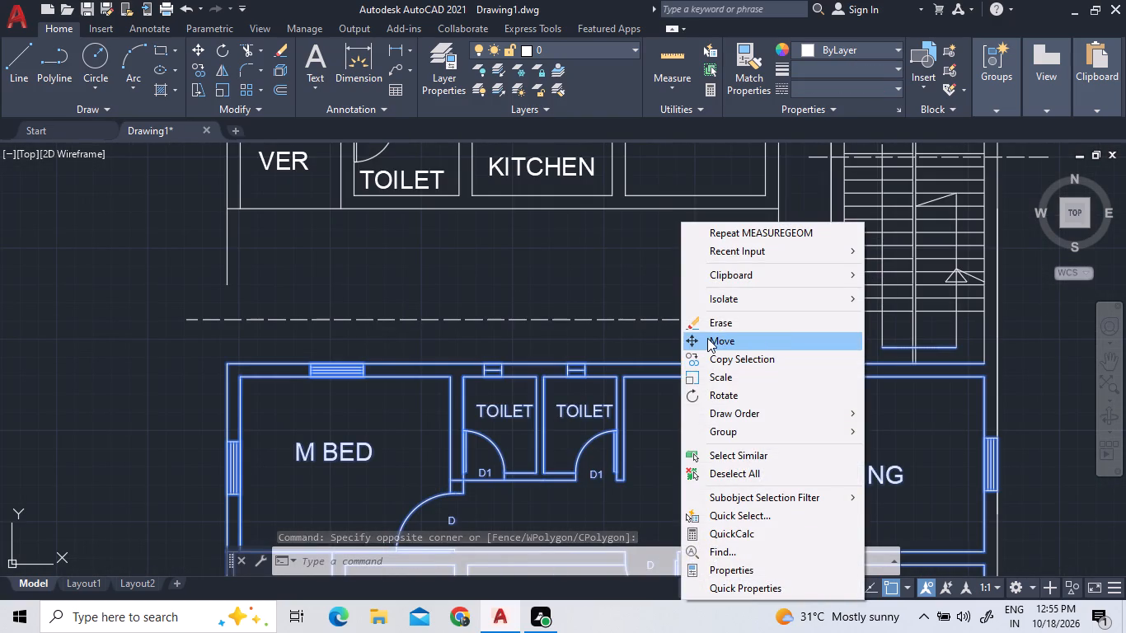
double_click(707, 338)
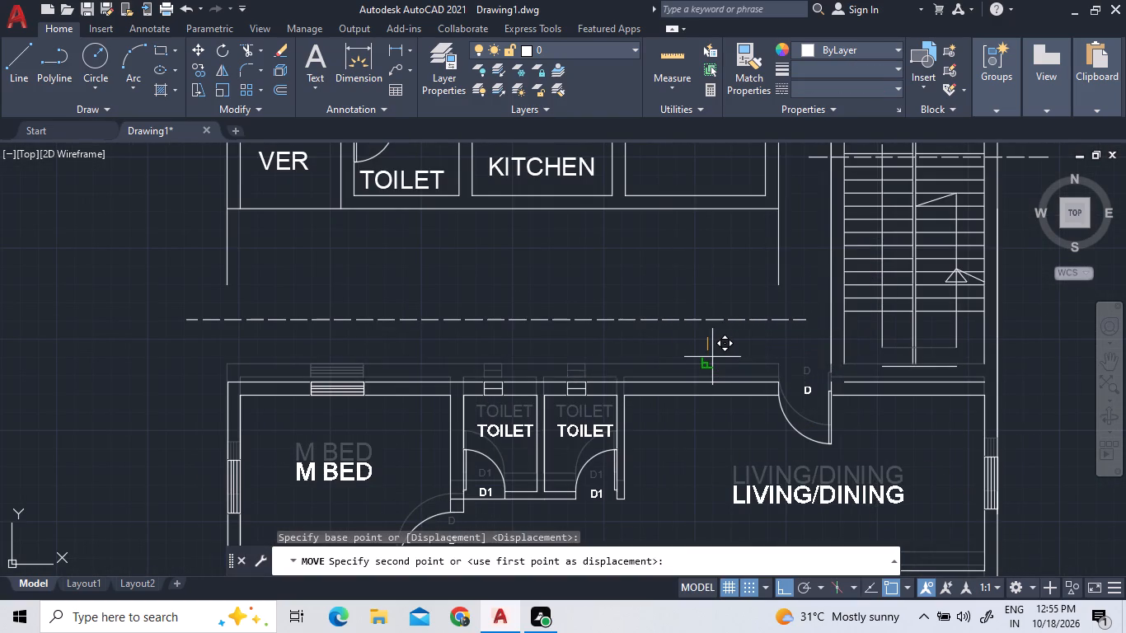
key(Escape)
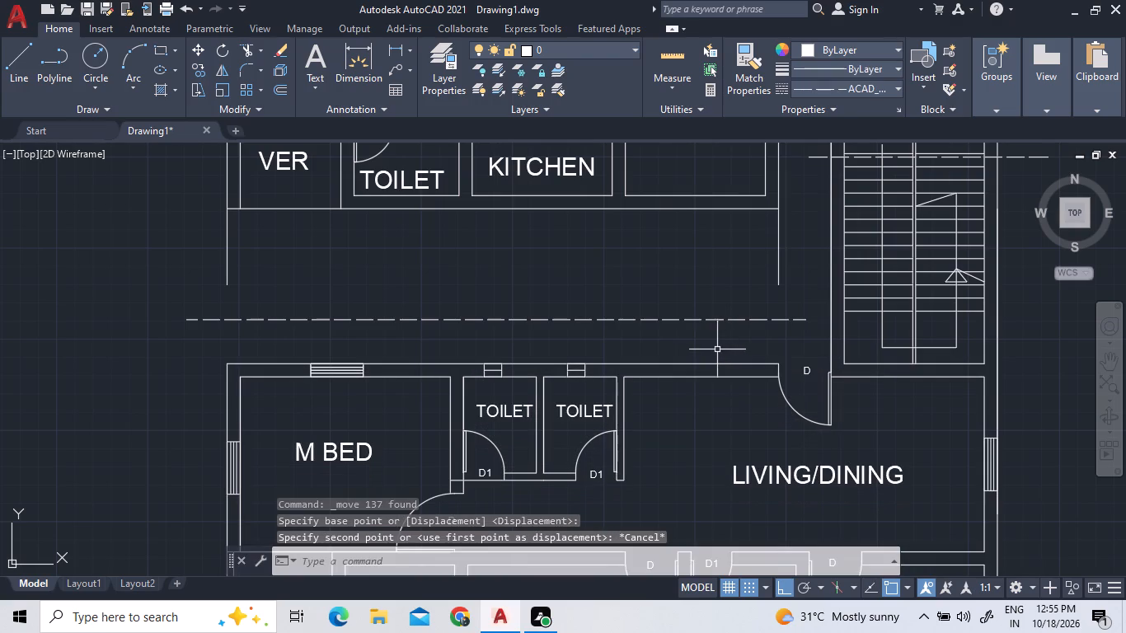
Erase the dashed horizontal line crossing the upper treads of the staircase below the lift shafts.
scroll(826, 434, down, 1)
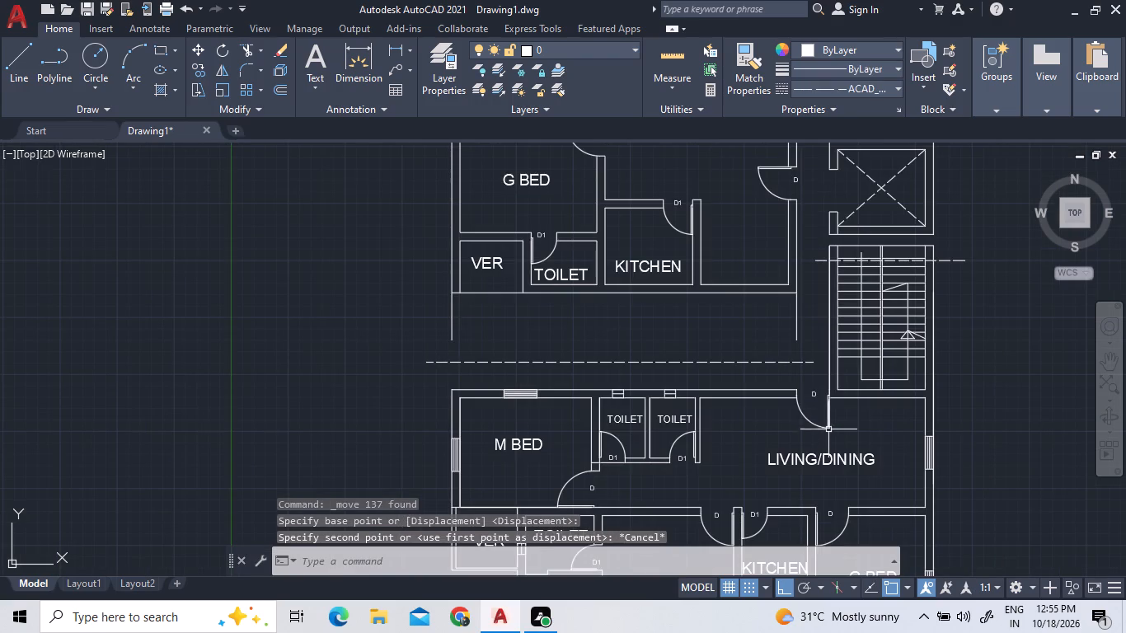
scroll(930, 246, up, 3)
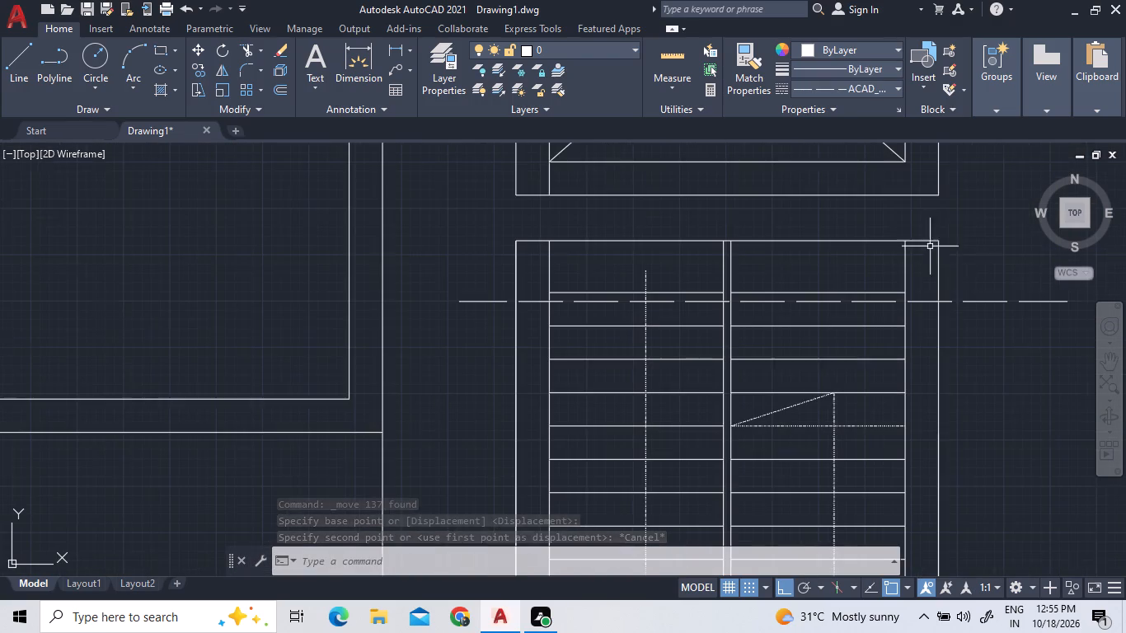
double_click(969, 302)
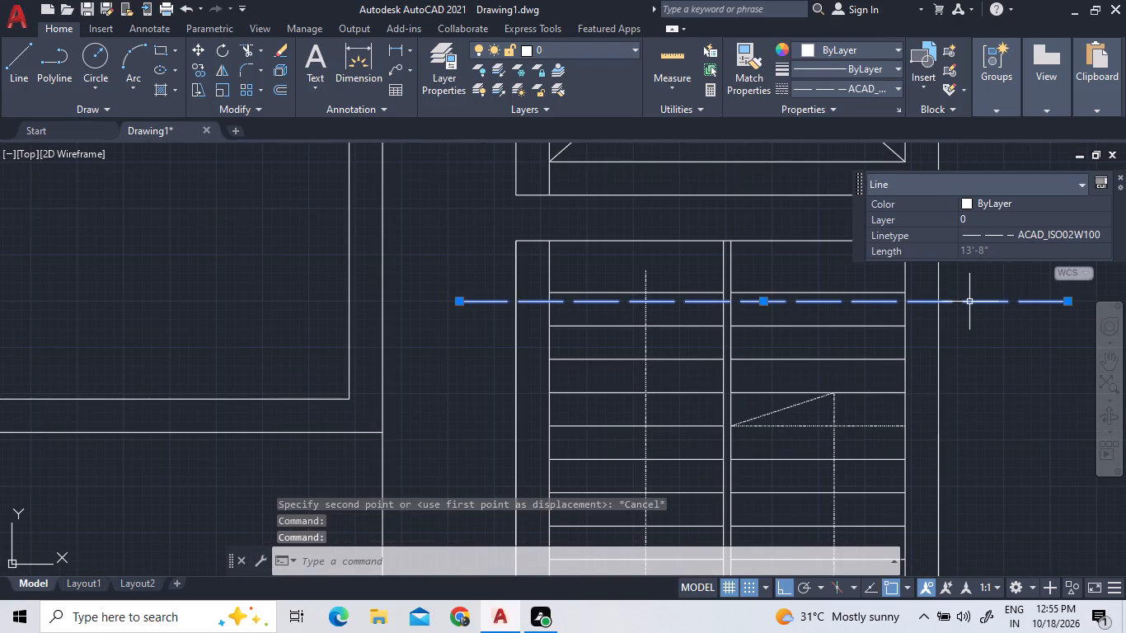
key(Delete)
Move the mirrored lower apartment straight up so the M BED's outer top wall lies on the remaining dashed line.
scroll(964, 305, down, 2)
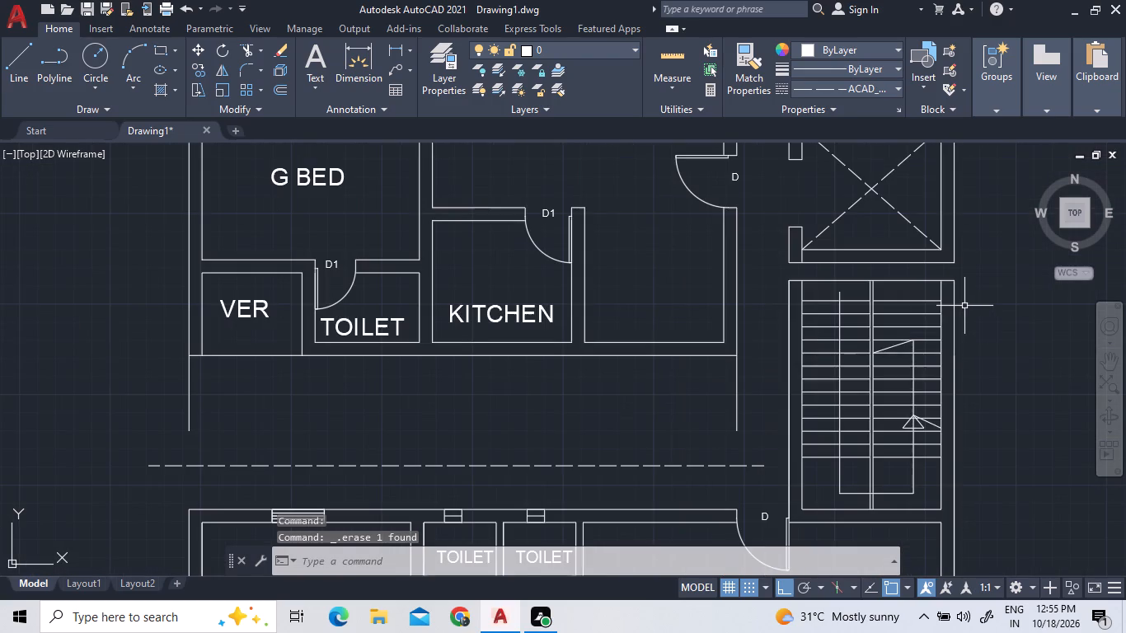
scroll(963, 307, down, 1)
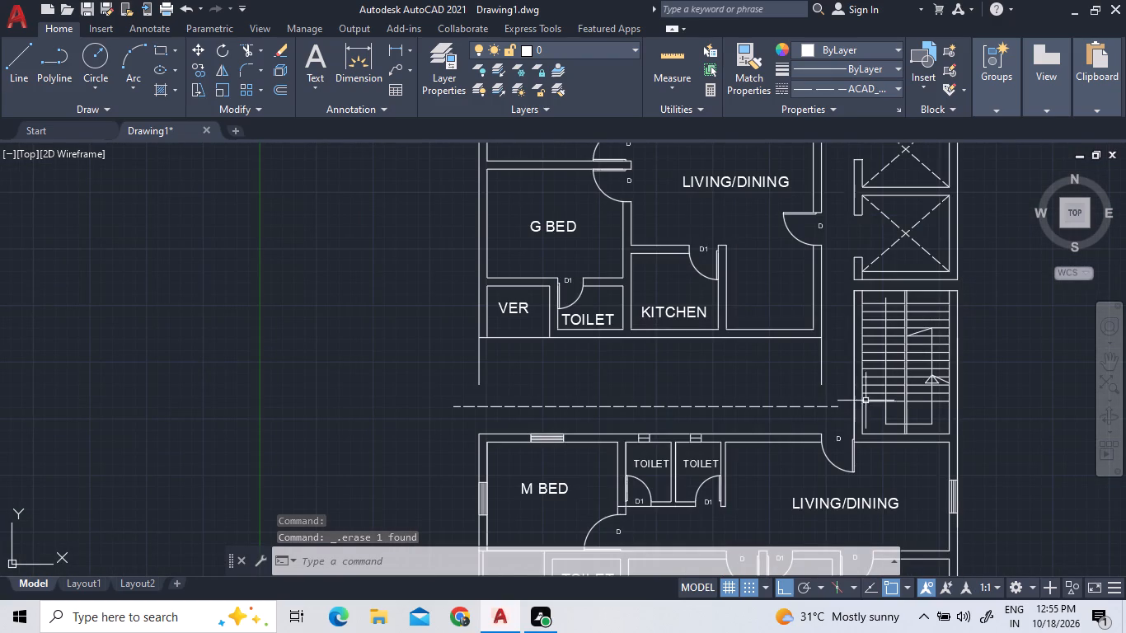
scroll(844, 416, up, 1)
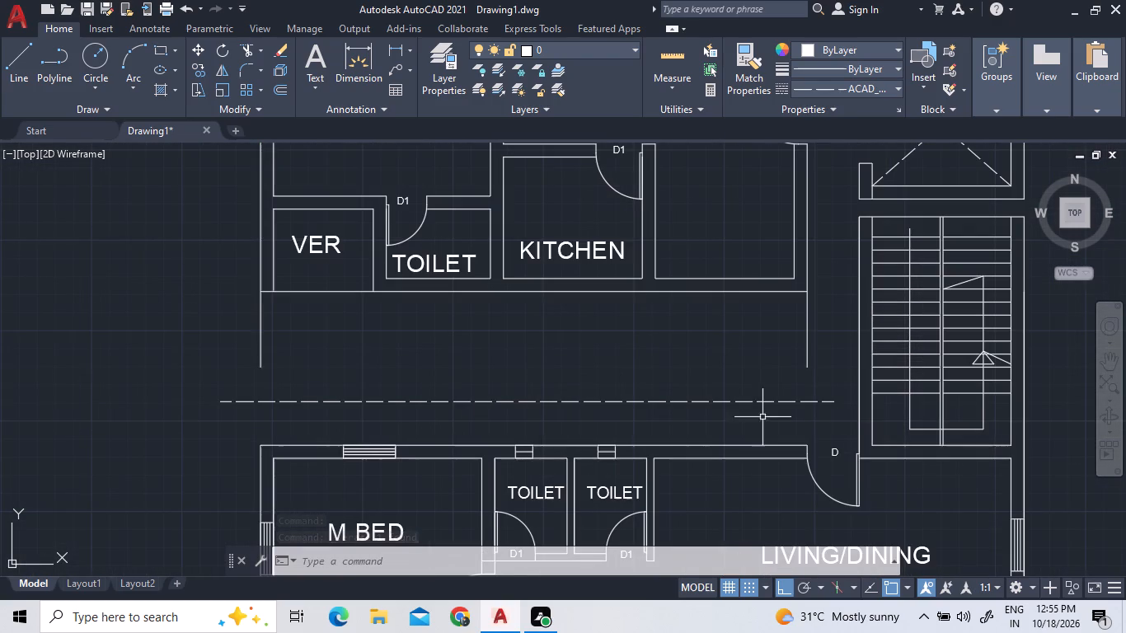
click(242, 424)
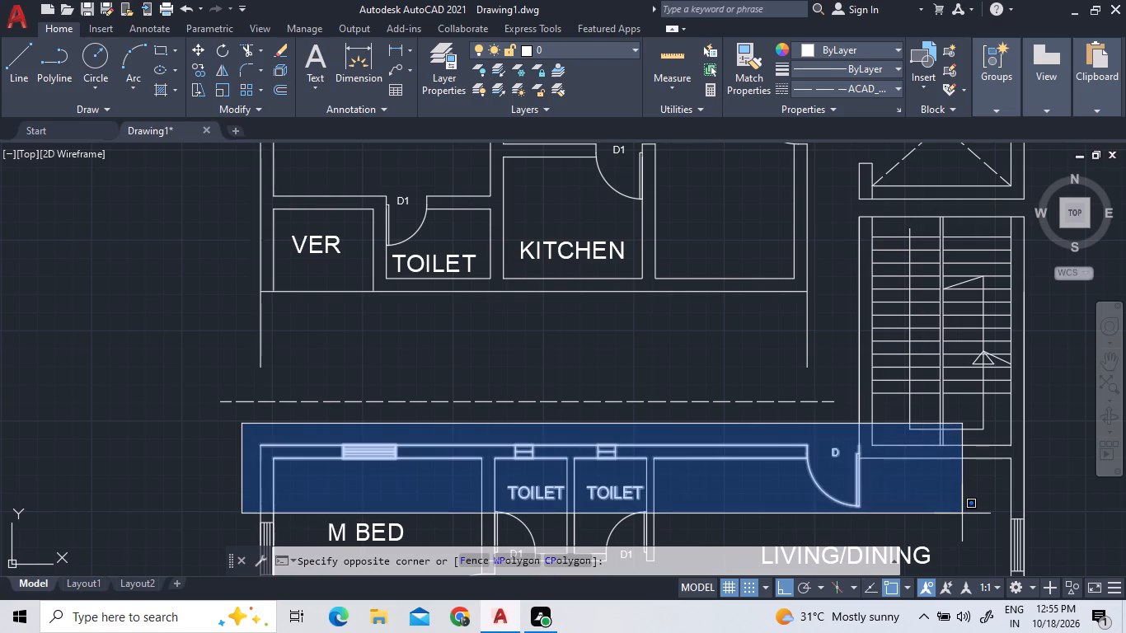
scroll(962, 513, down, 6)
scroll(962, 522, up, 2)
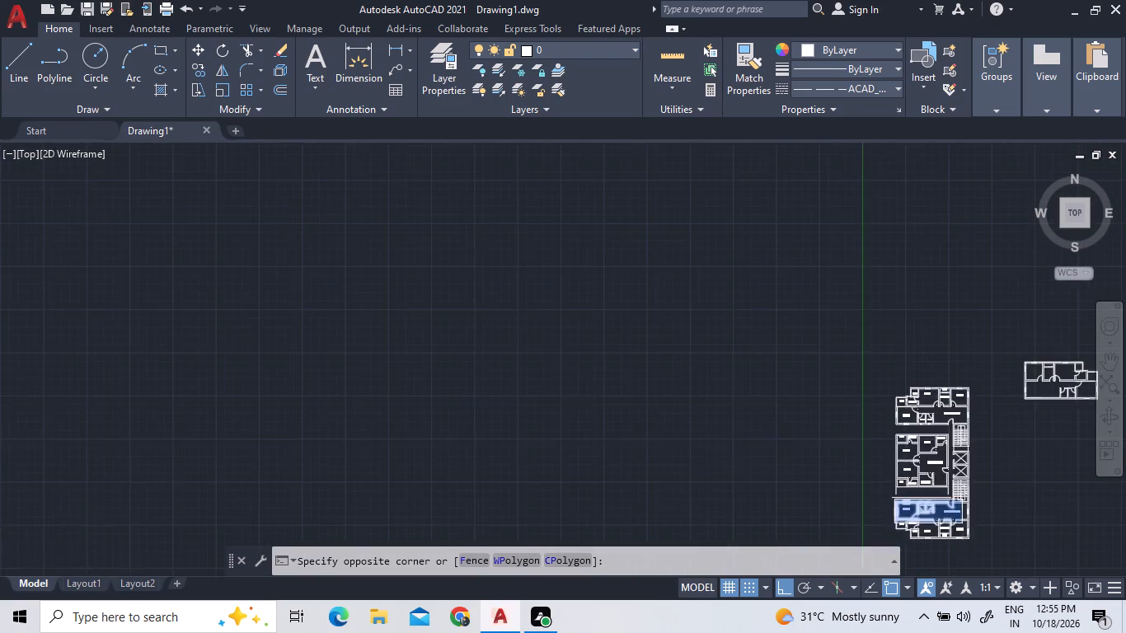
scroll(962, 524, up, 1)
scroll(988, 547, down, 3)
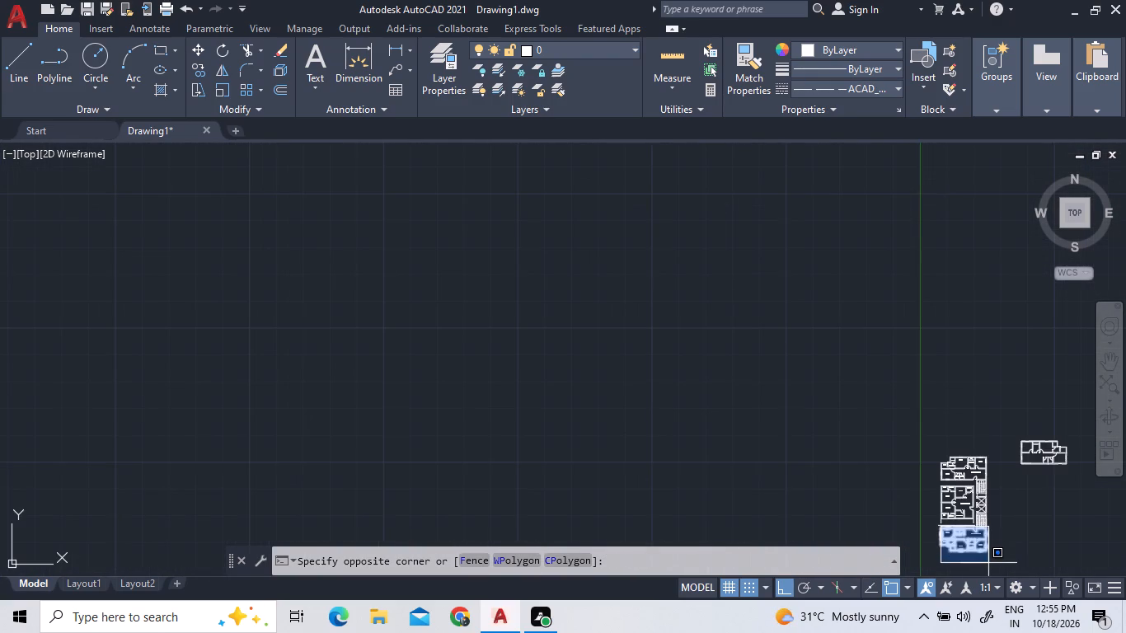
scroll(988, 563, up, 5)
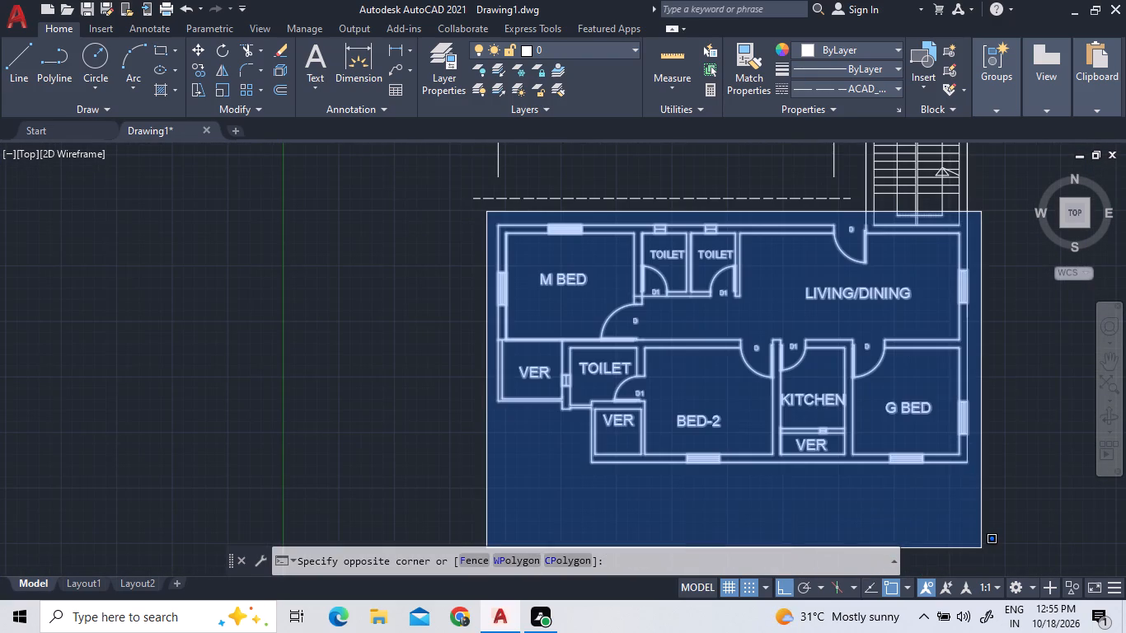
double_click(977, 517)
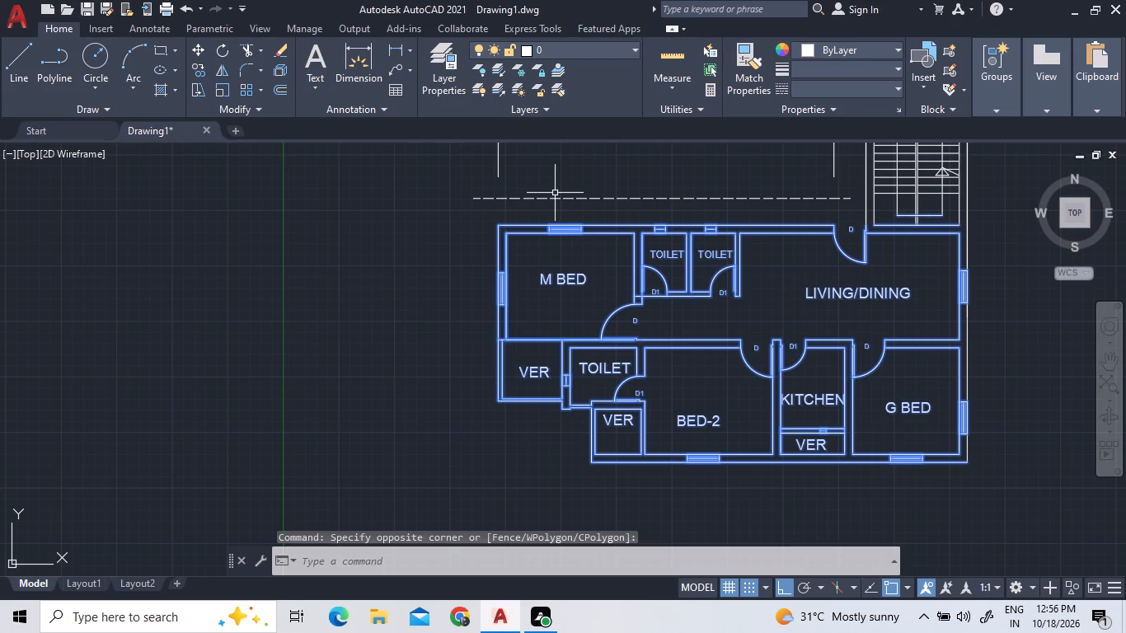
right_click(468, 213)
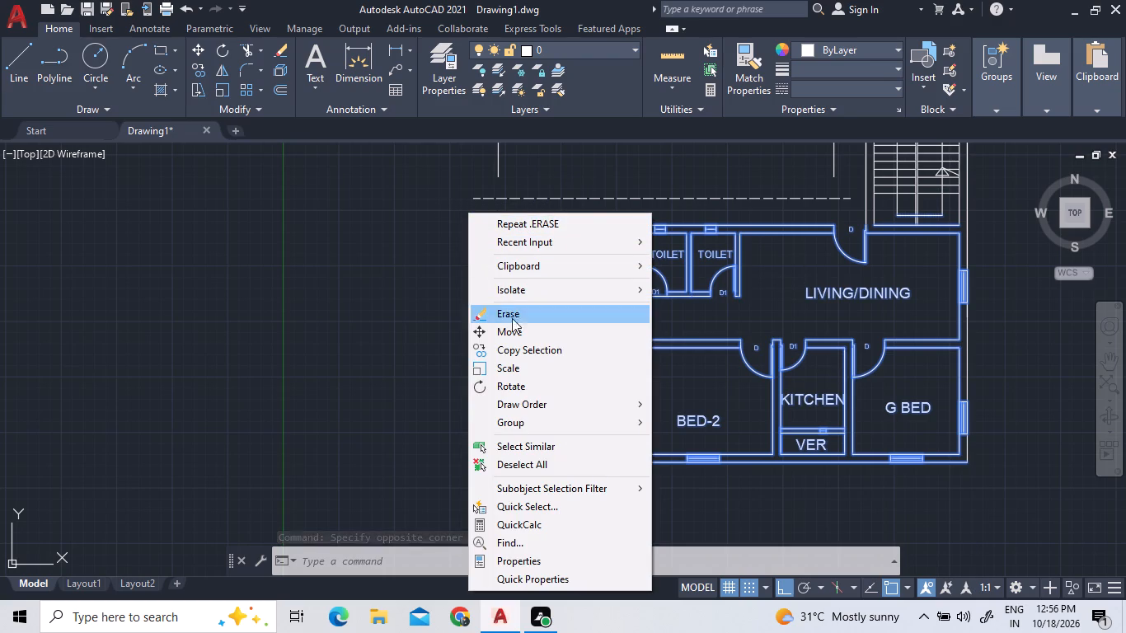
click(514, 337)
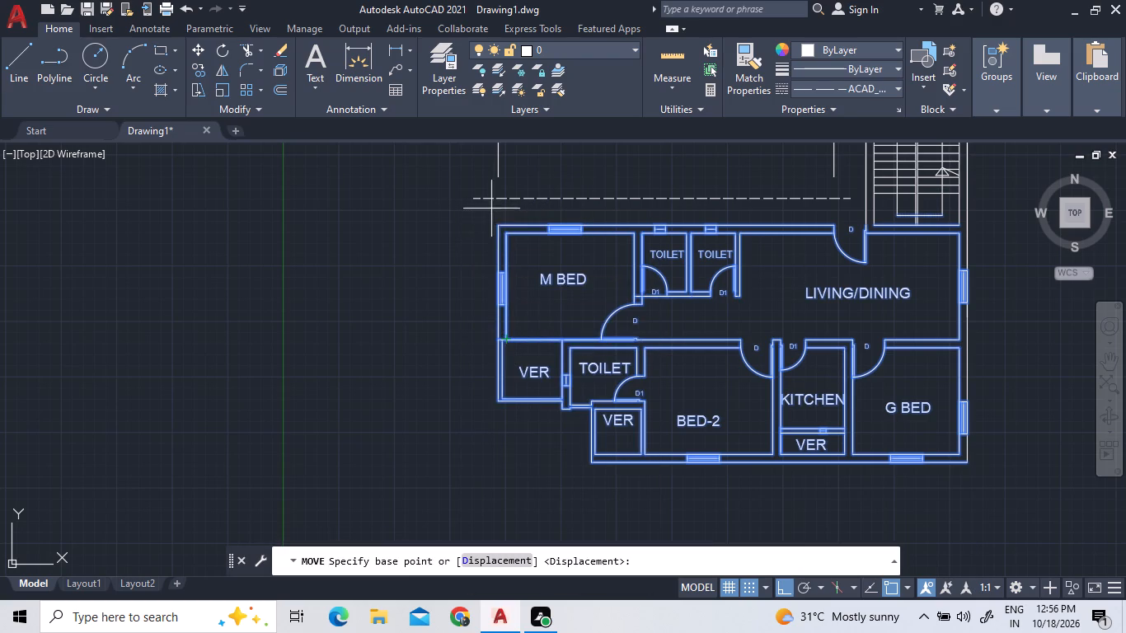
scroll(493, 207, up, 2)
double_click(505, 251)
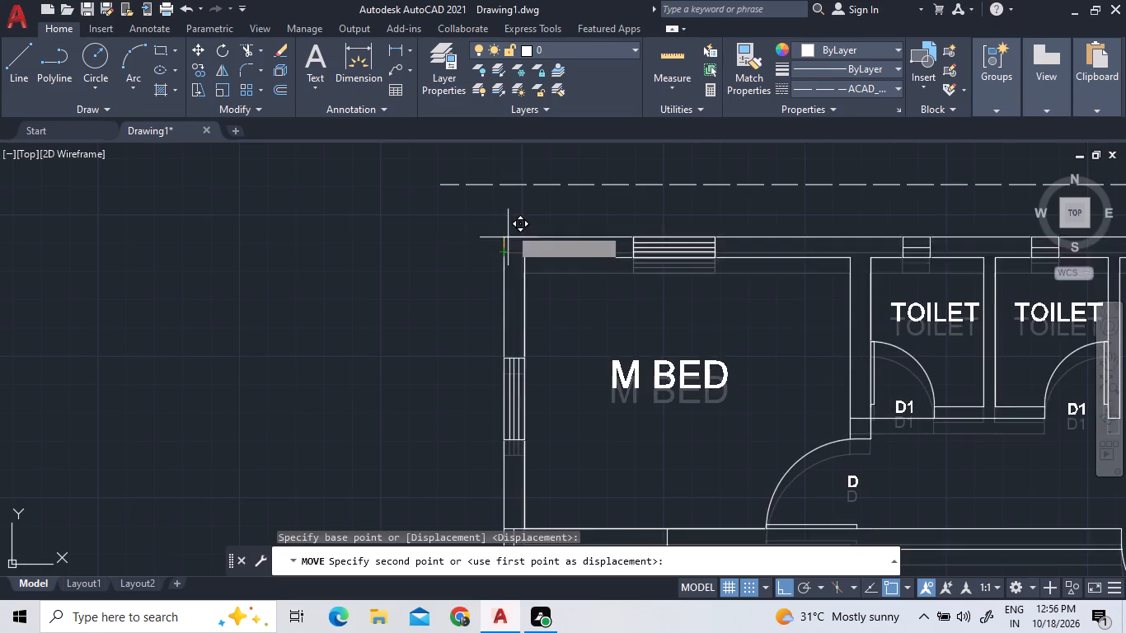
double_click(501, 189)
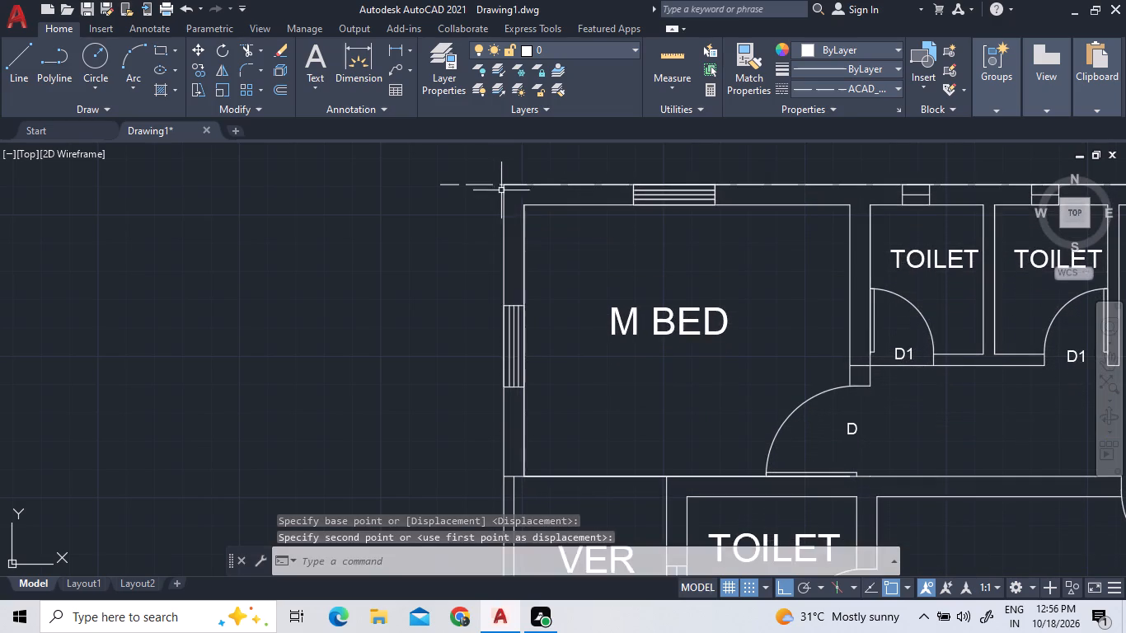
Erase the two short vertical lines joining the upper staircase to the lift shafts.
scroll(498, 231, down, 3)
scroll(720, 397, down, 3)
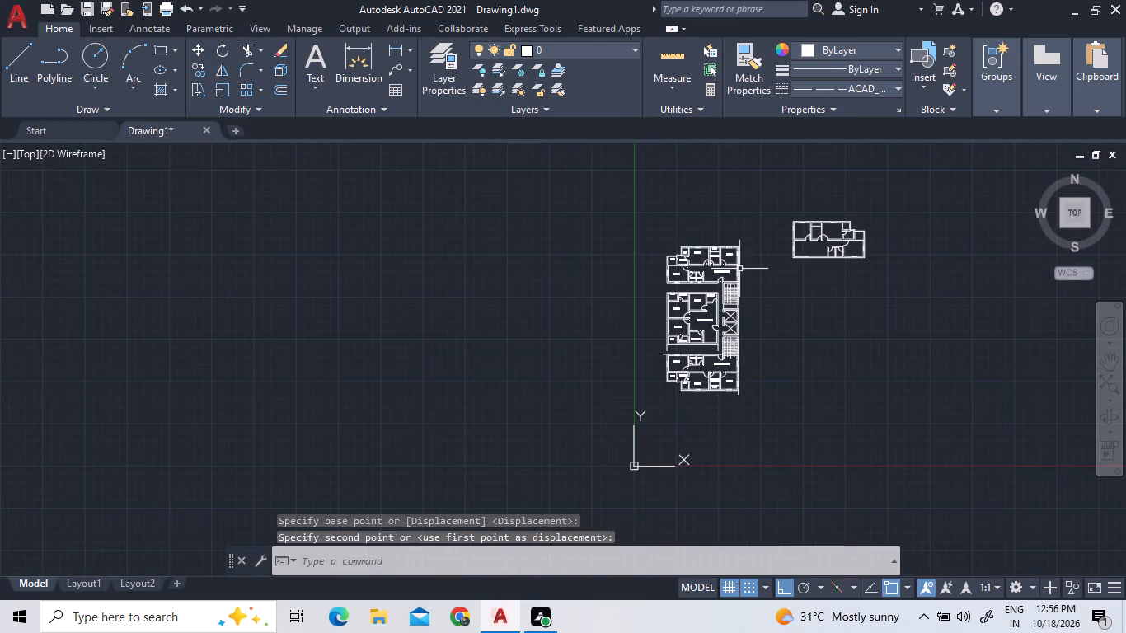
scroll(735, 274, up, 2)
scroll(731, 505, up, 3)
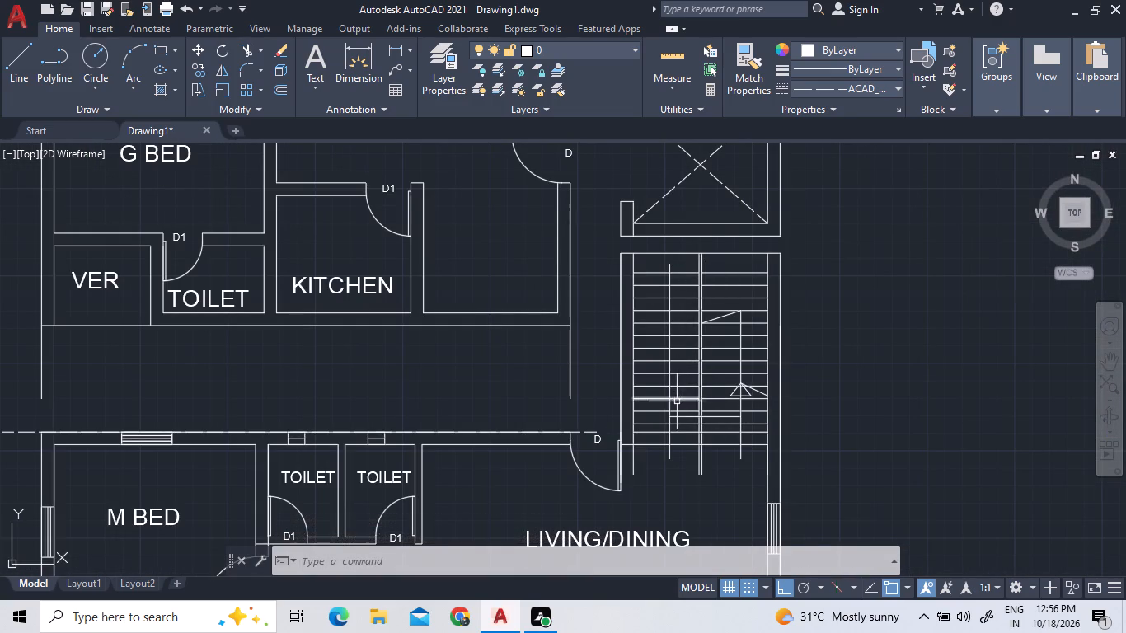
scroll(677, 402, down, 1)
scroll(685, 282, down, 3)
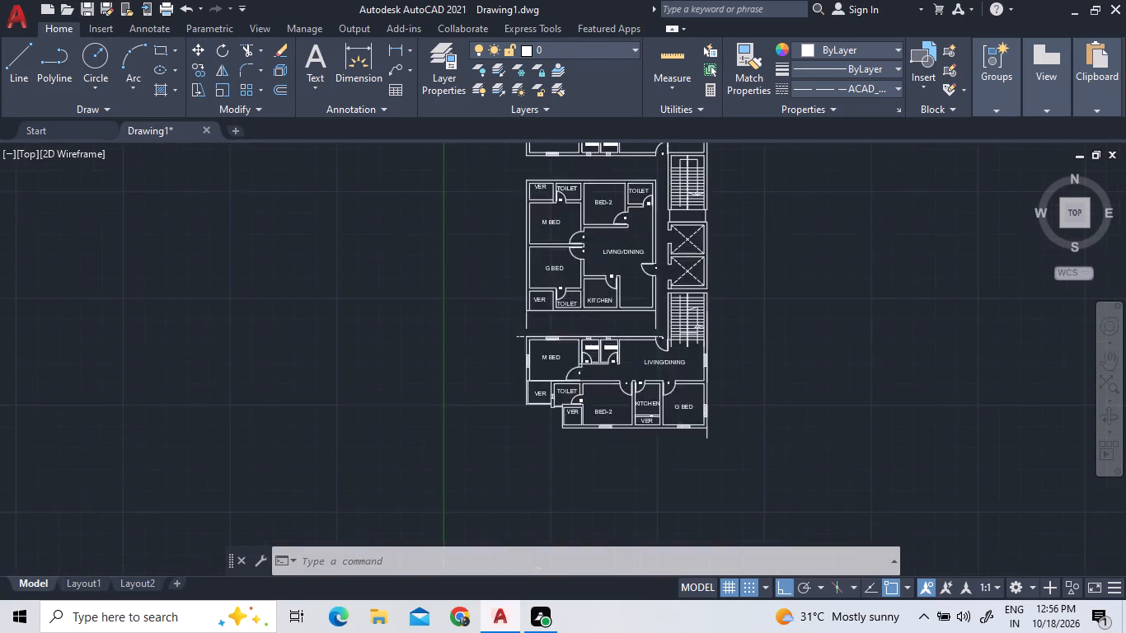
scroll(680, 248, up, 3)
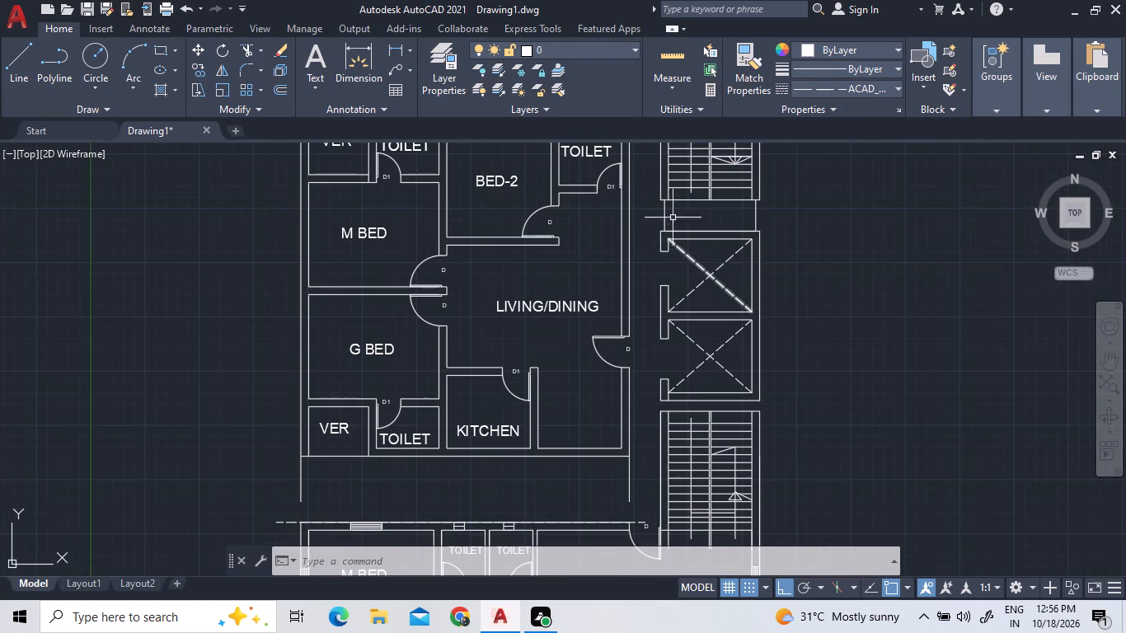
click(663, 212)
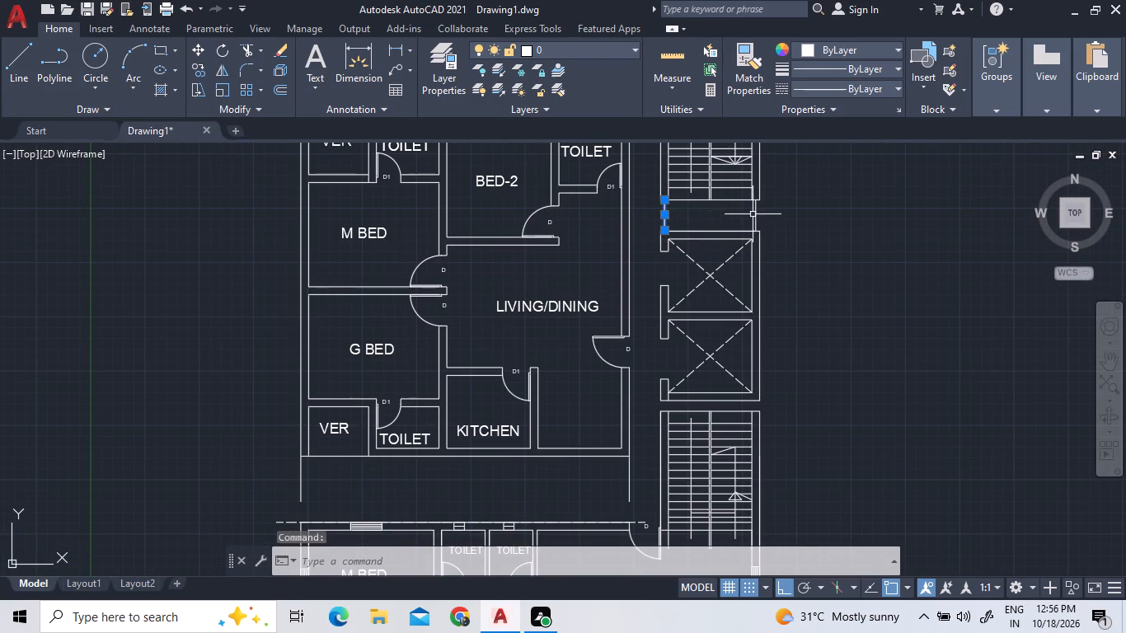
click(758, 214)
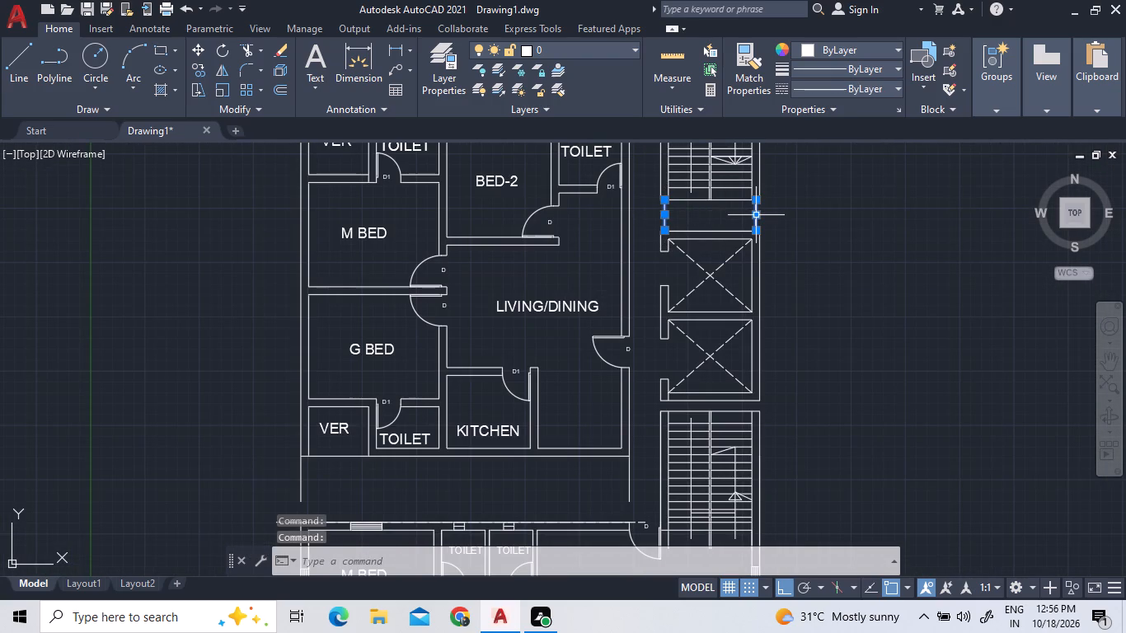
key(Delete)
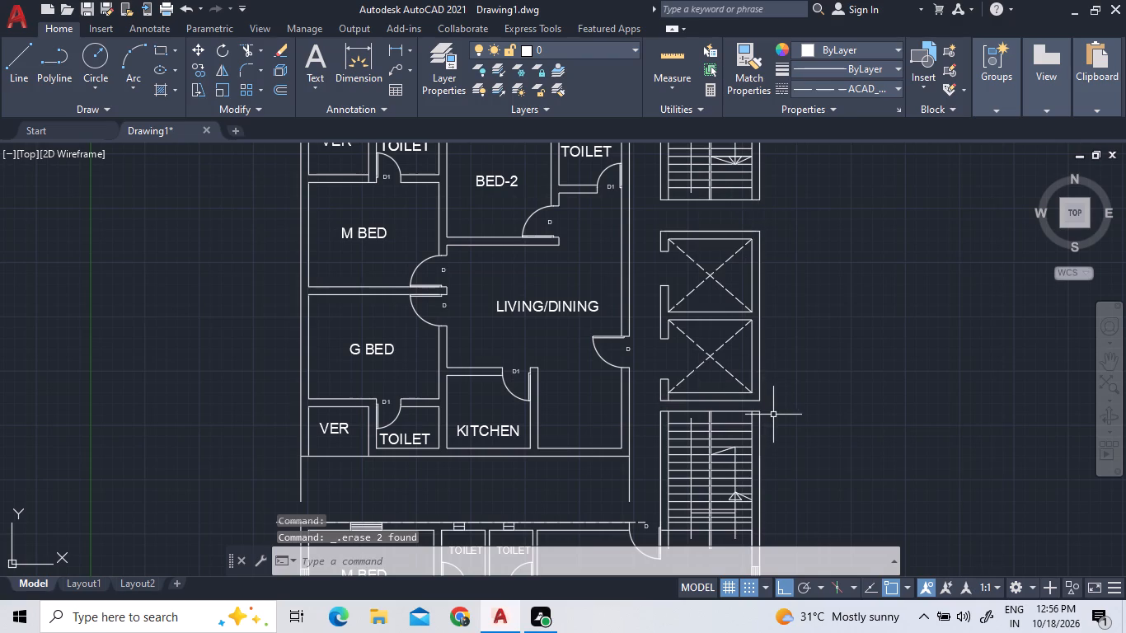
Move the two-lift shaft block straight up about 1'-1" toward the upper staircase.
double_click(769, 408)
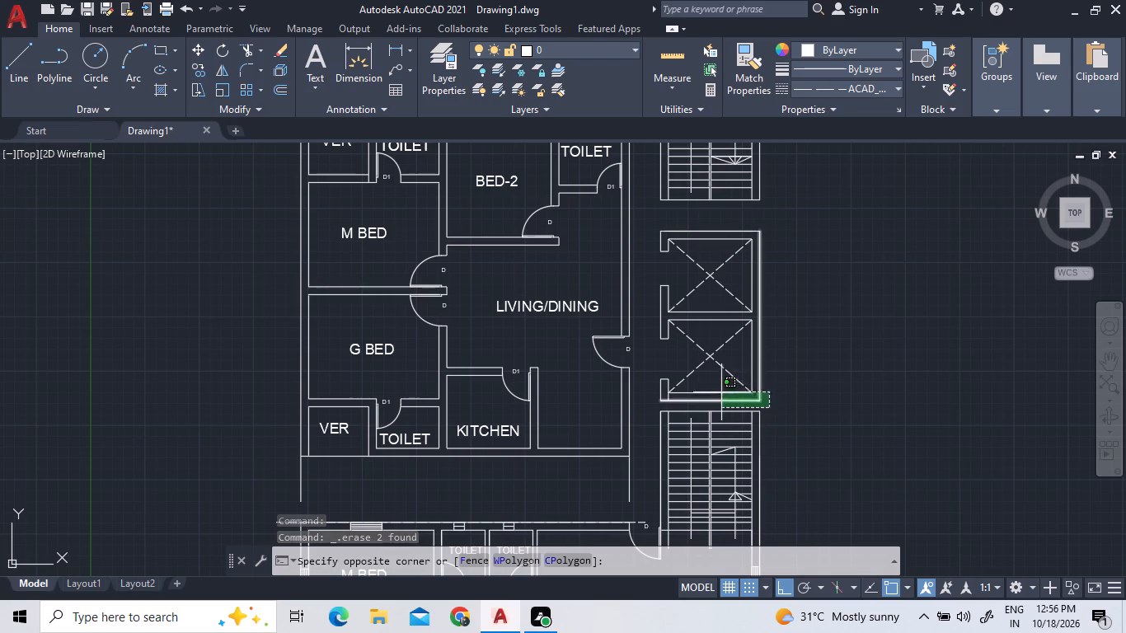
click(650, 221)
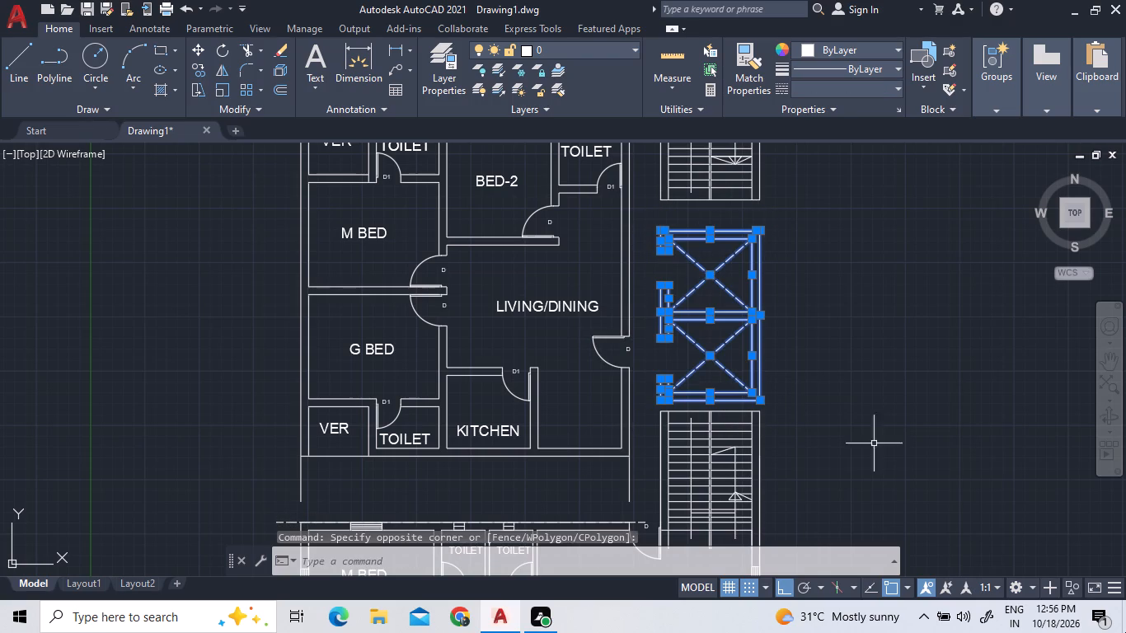
right_click(882, 463)
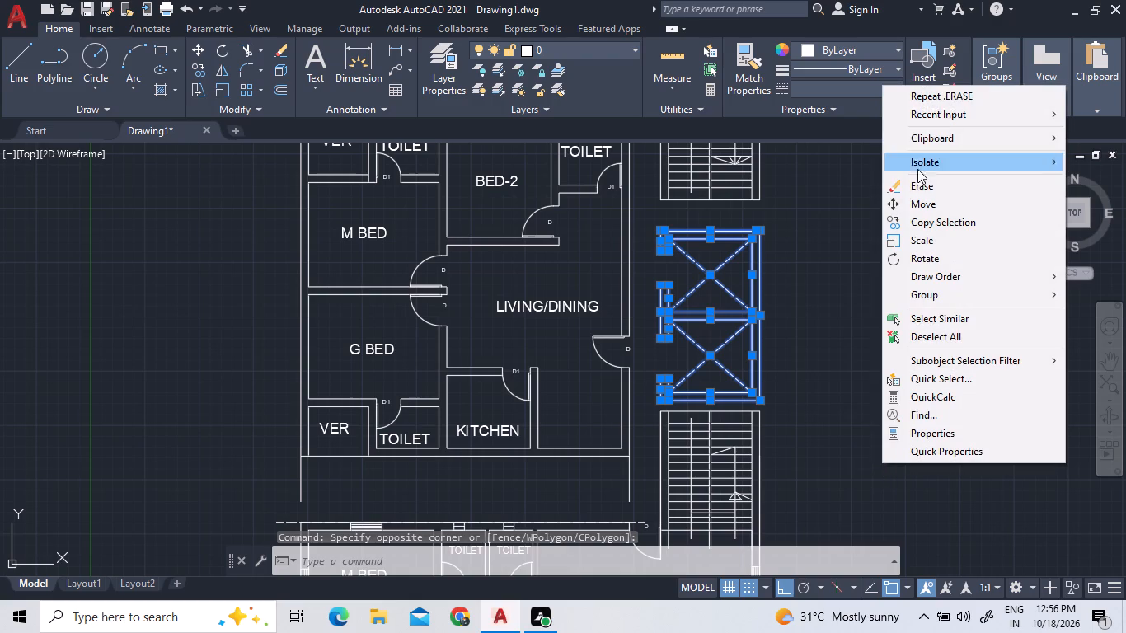
click(936, 203)
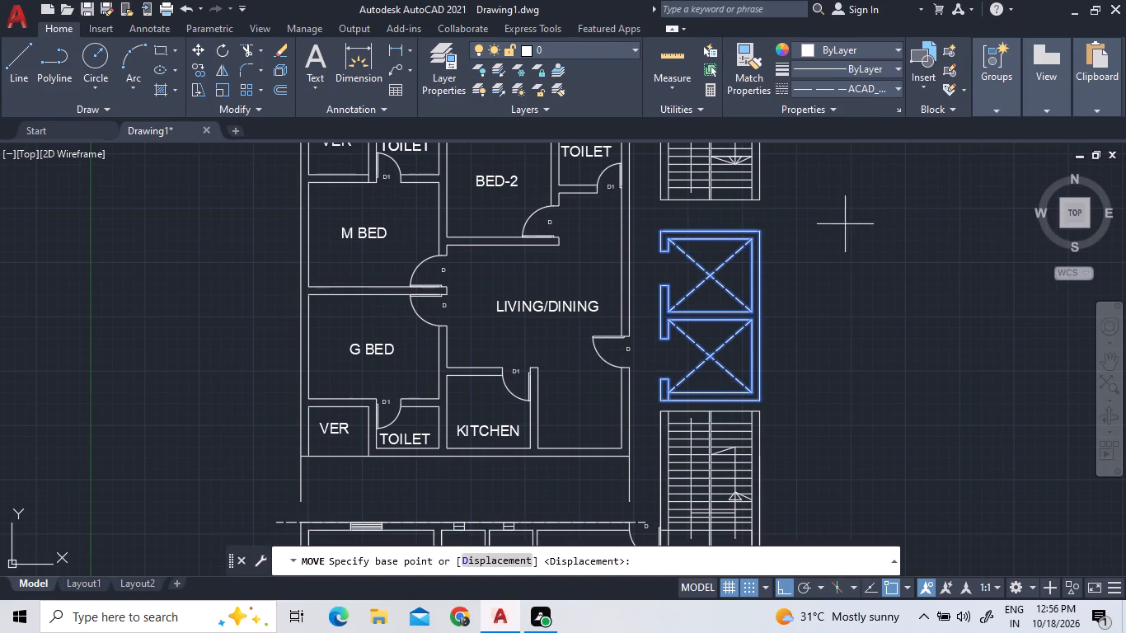
double_click(757, 228)
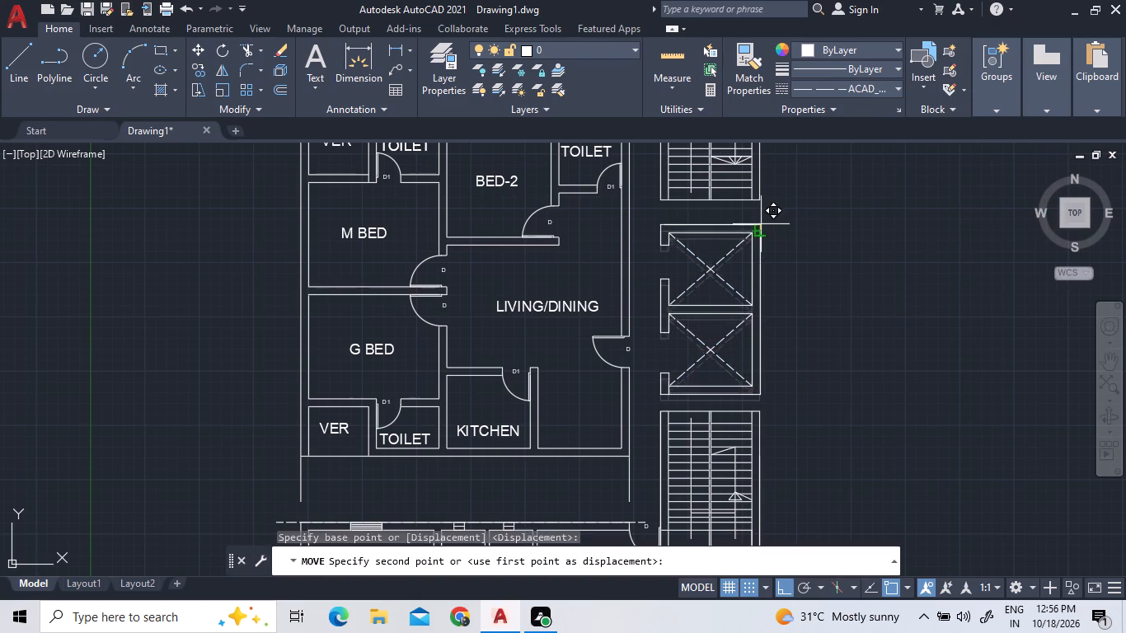
scroll(762, 218, up, 1)
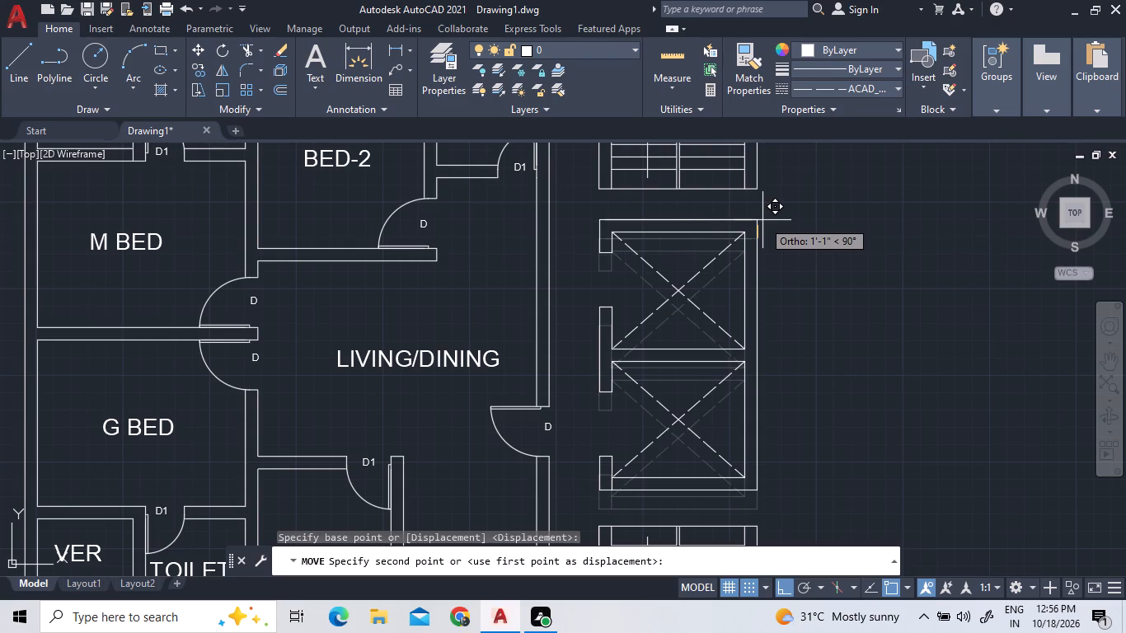
double_click(762, 220)
Erase the dashed horizontal line running along the mirrored apartment's top wall.
scroll(764, 232, down, 1)
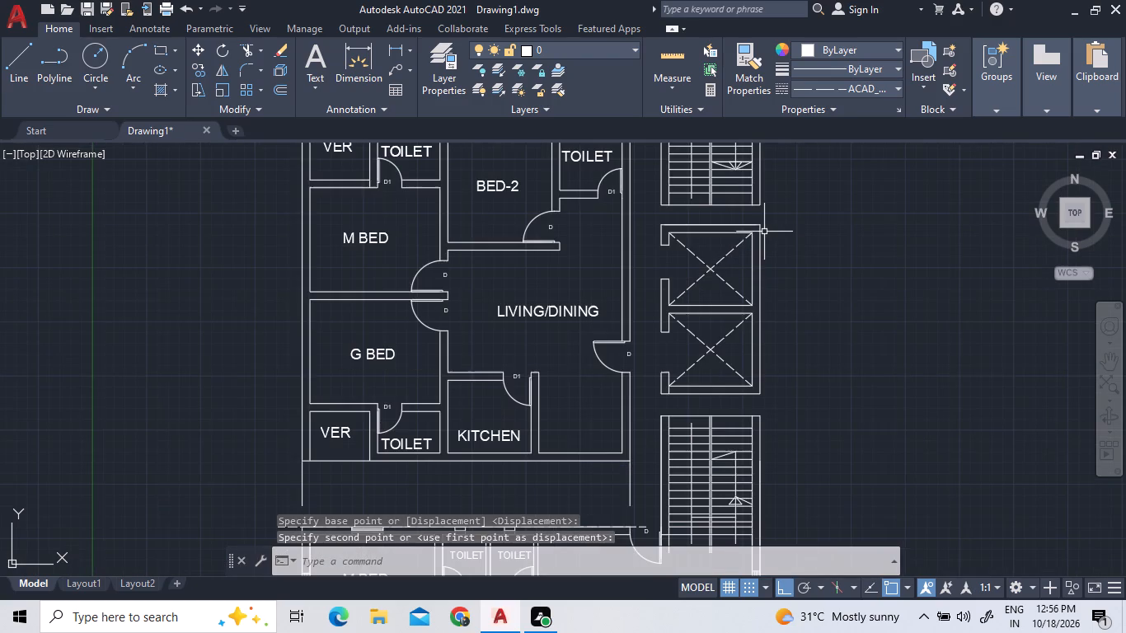
scroll(717, 480, up, 2)
scroll(719, 467, down, 3)
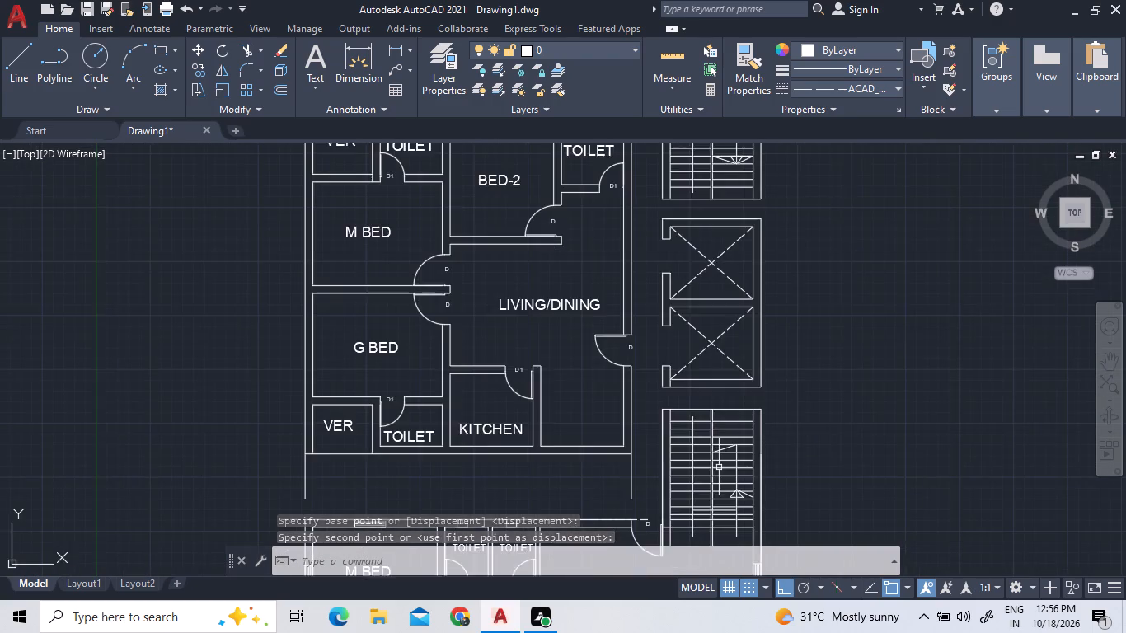
scroll(719, 467, down, 1)
scroll(693, 518, up, 2)
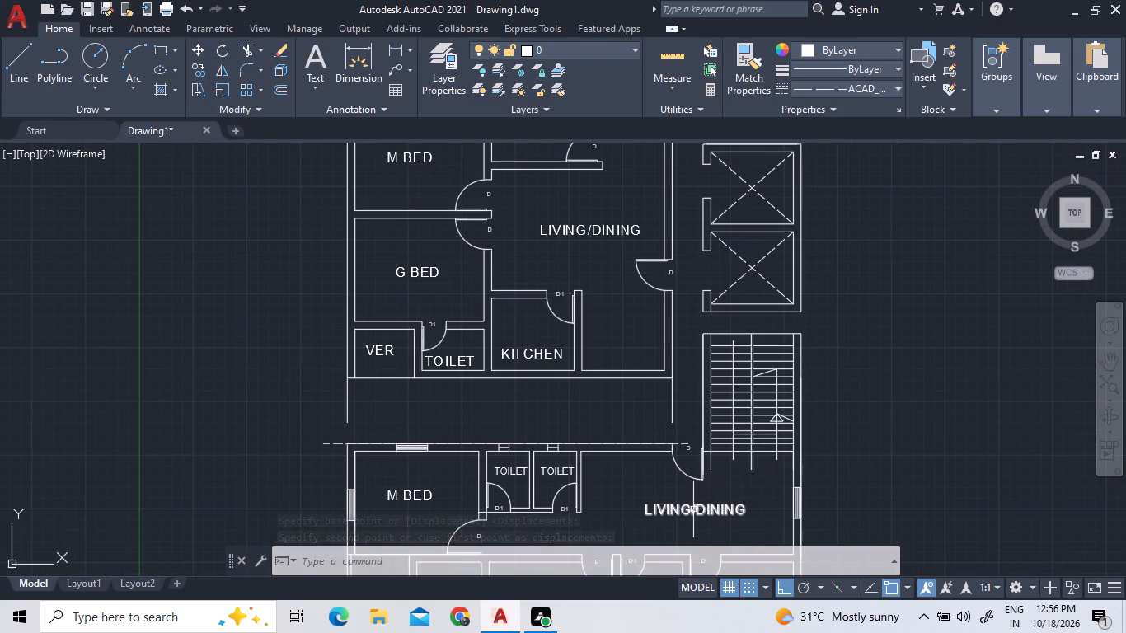
scroll(643, 446, up, 5)
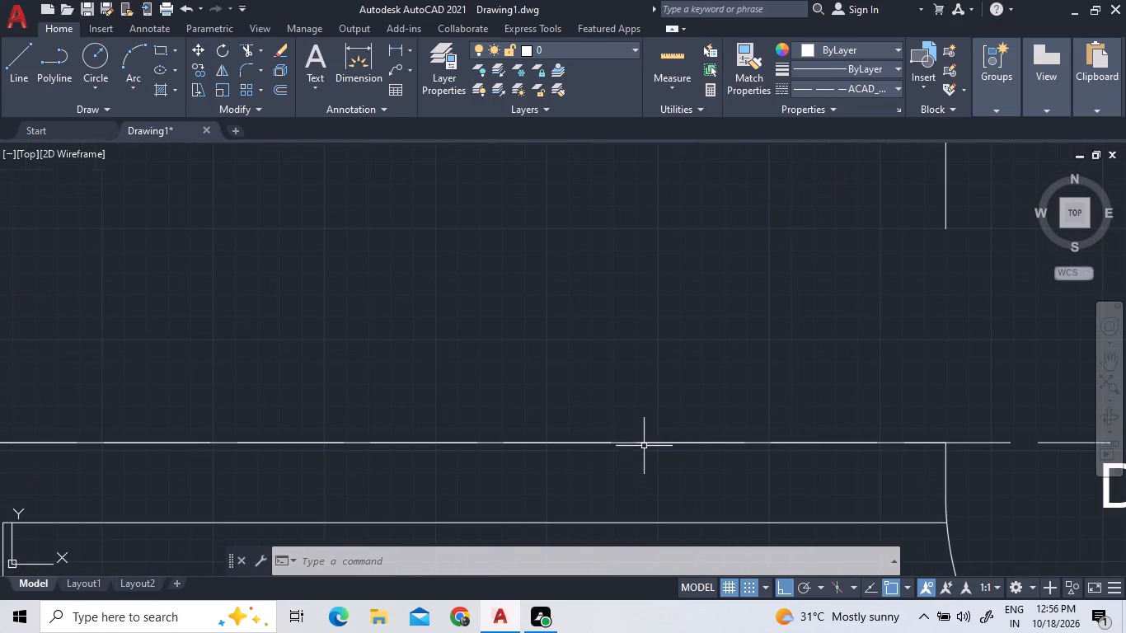
scroll(816, 446, down, 2)
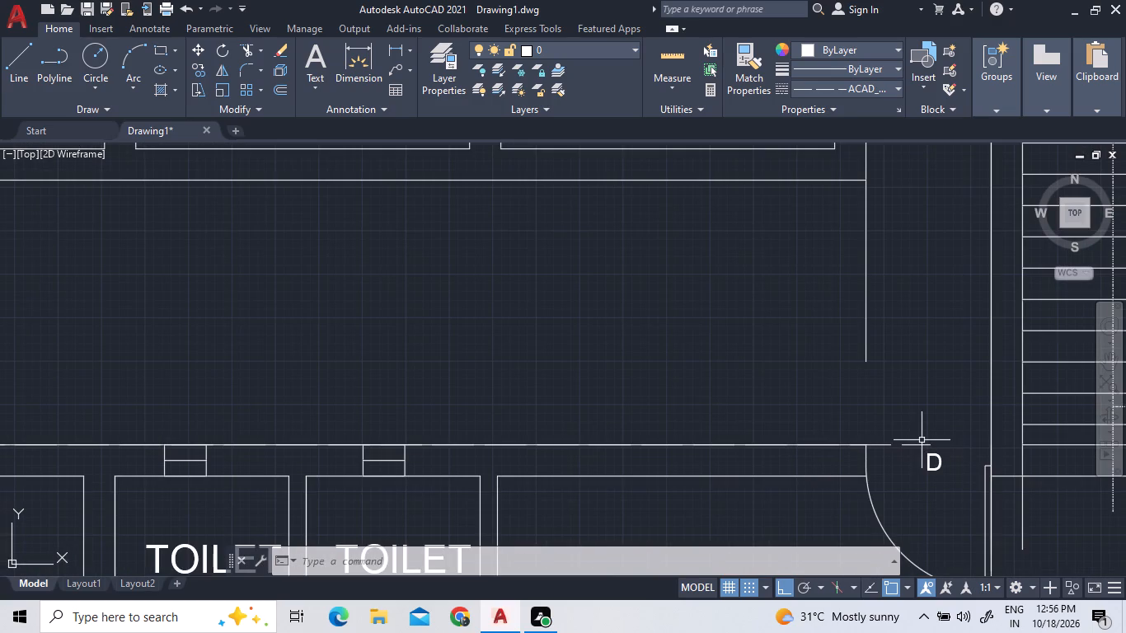
double_click(921, 443)
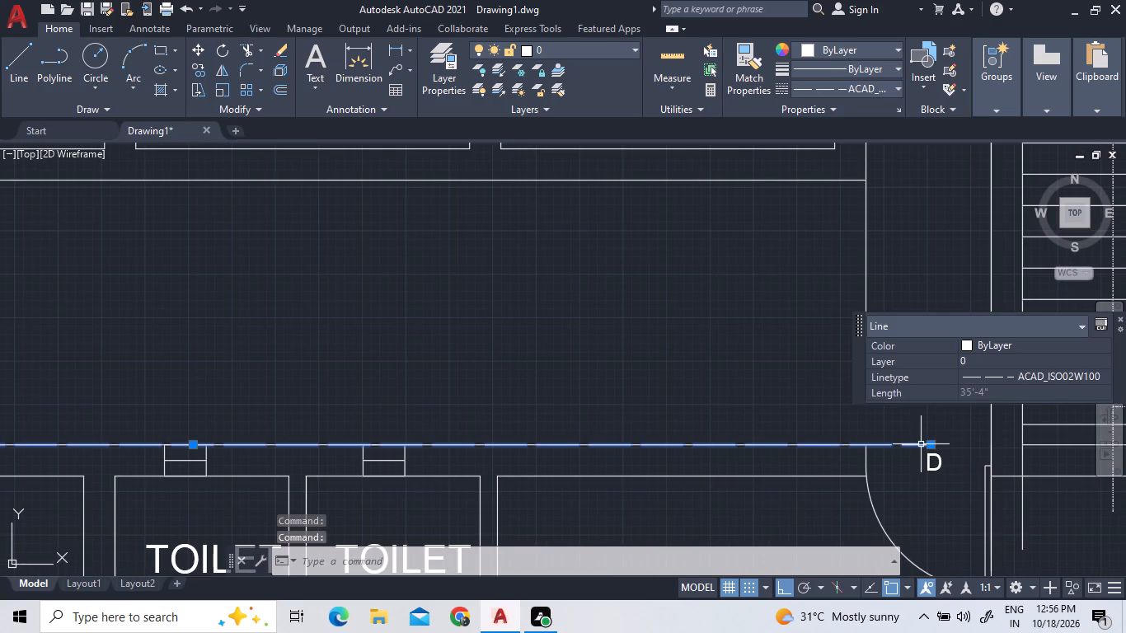
key(Delete)
Quick-measure the gap between the middle apartment's bottom wall and the mirrored apartment's top wall.
scroll(917, 446, down, 2)
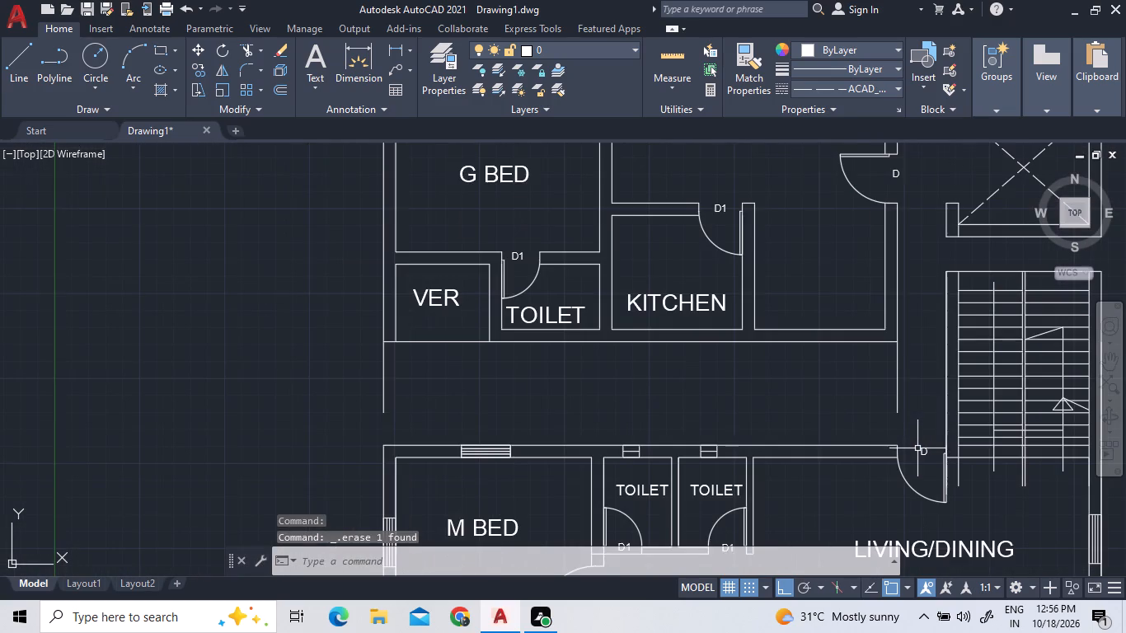
scroll(916, 449, down, 1)
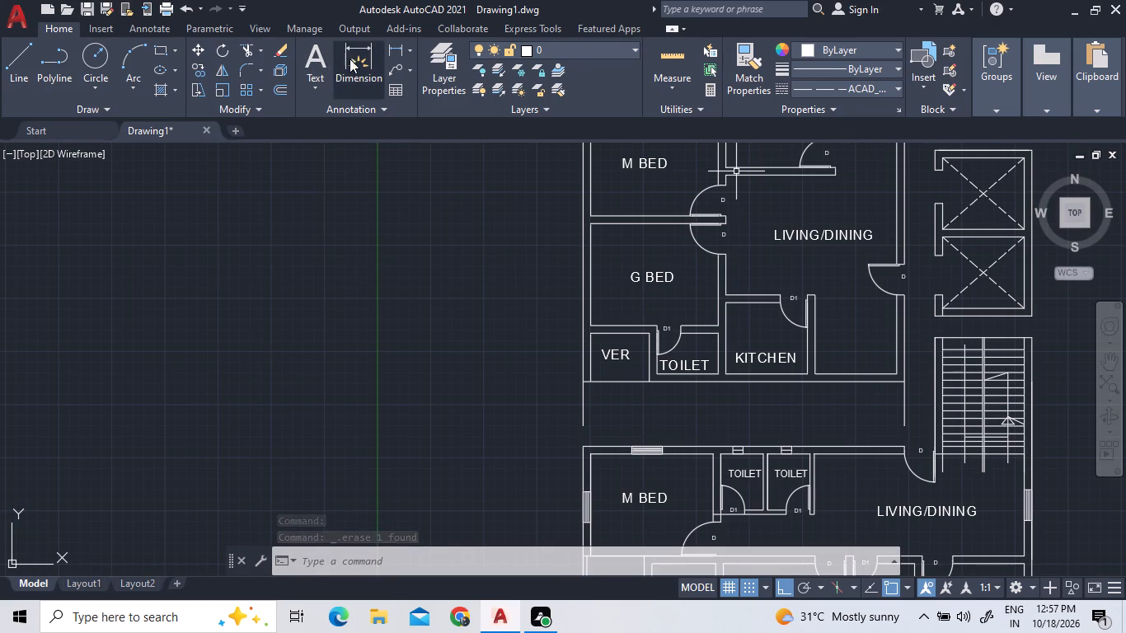
triple_click(683, 63)
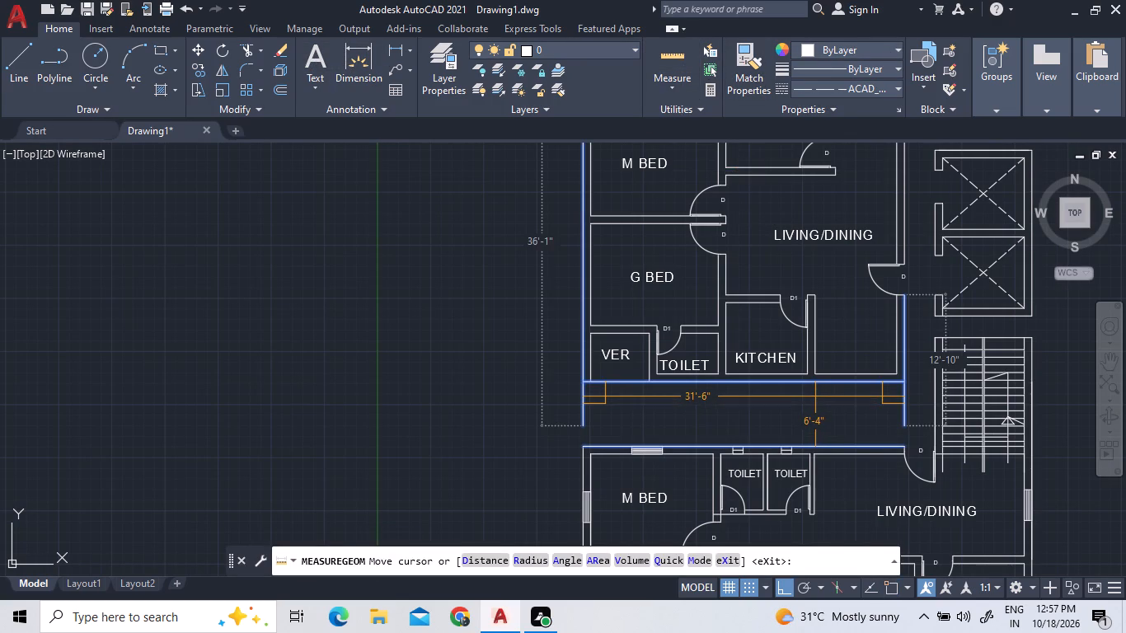
key(Escape)
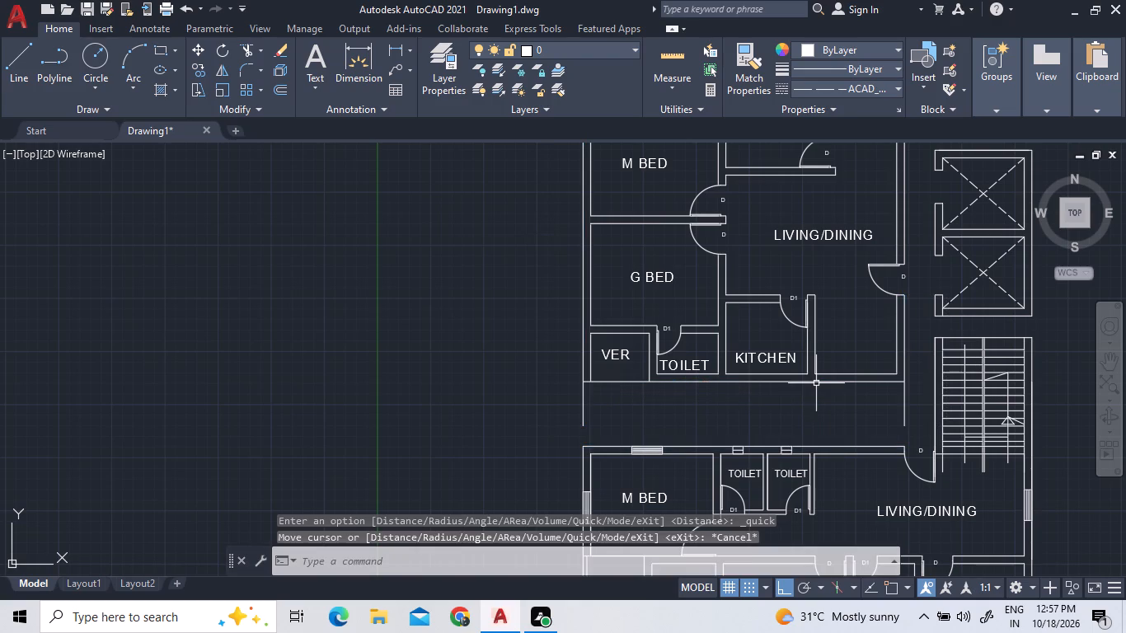
Move the whole mirrored bottom apartment straight up by 4", using its outer M BED wall corner as base point.
double_click(575, 436)
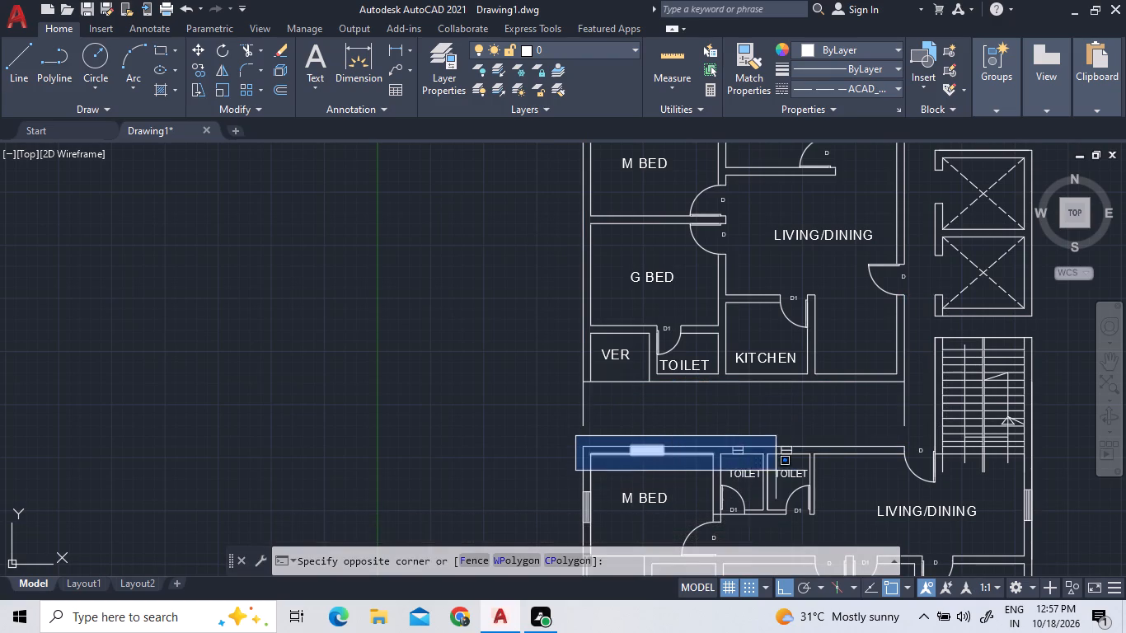
scroll(1042, 486, down, 3)
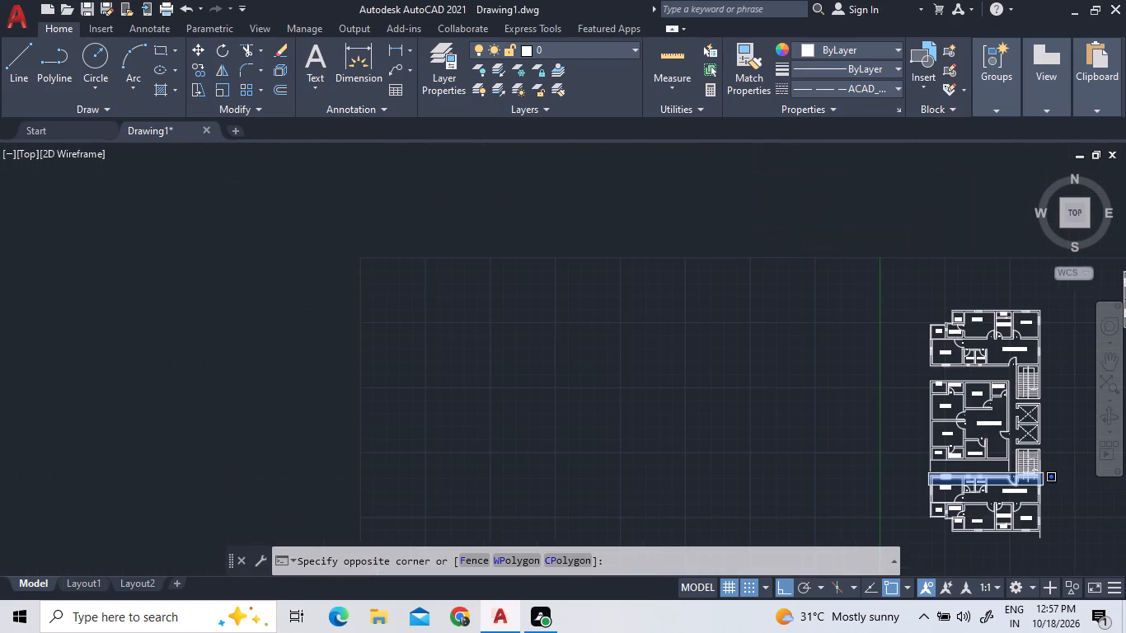
scroll(1042, 486, down, 1)
scroll(1042, 518, up, 2)
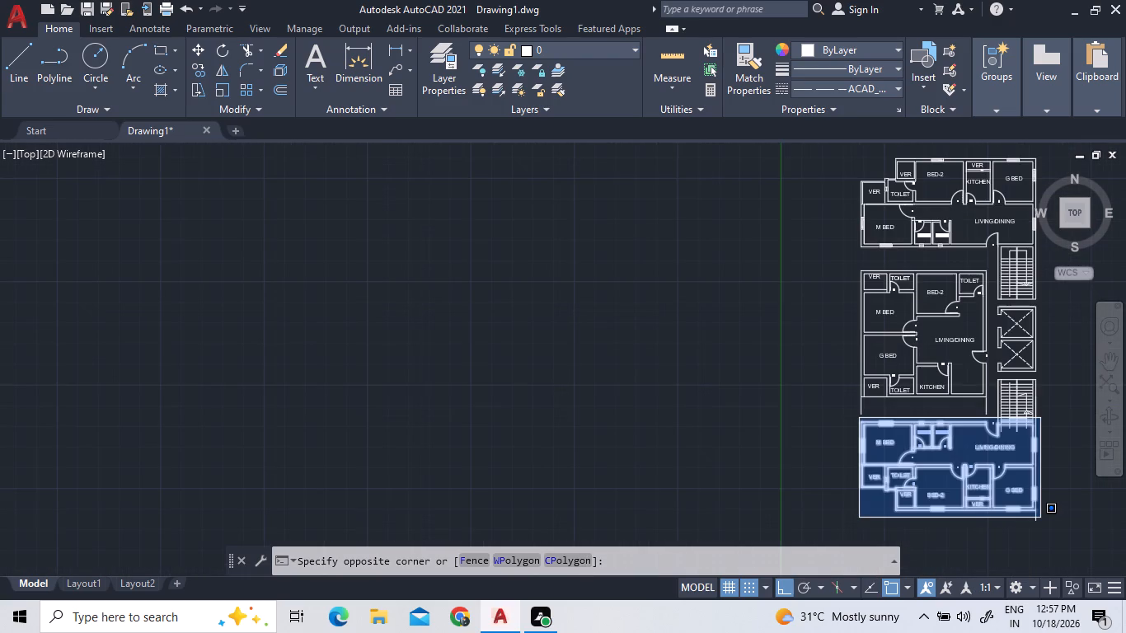
scroll(1042, 518, up, 2)
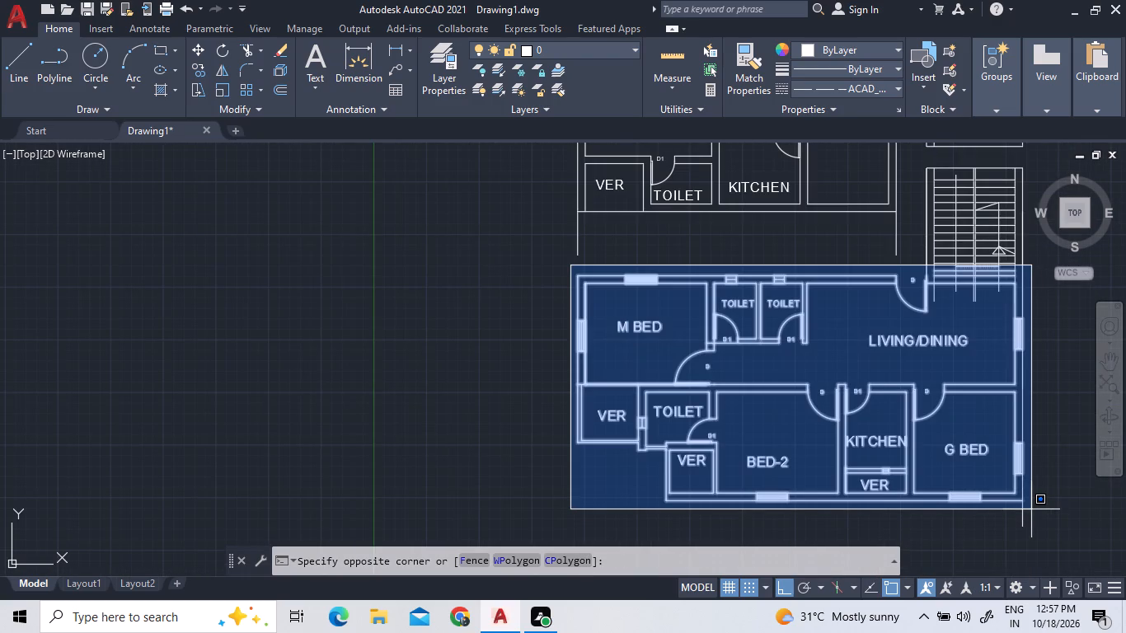
click(1031, 509)
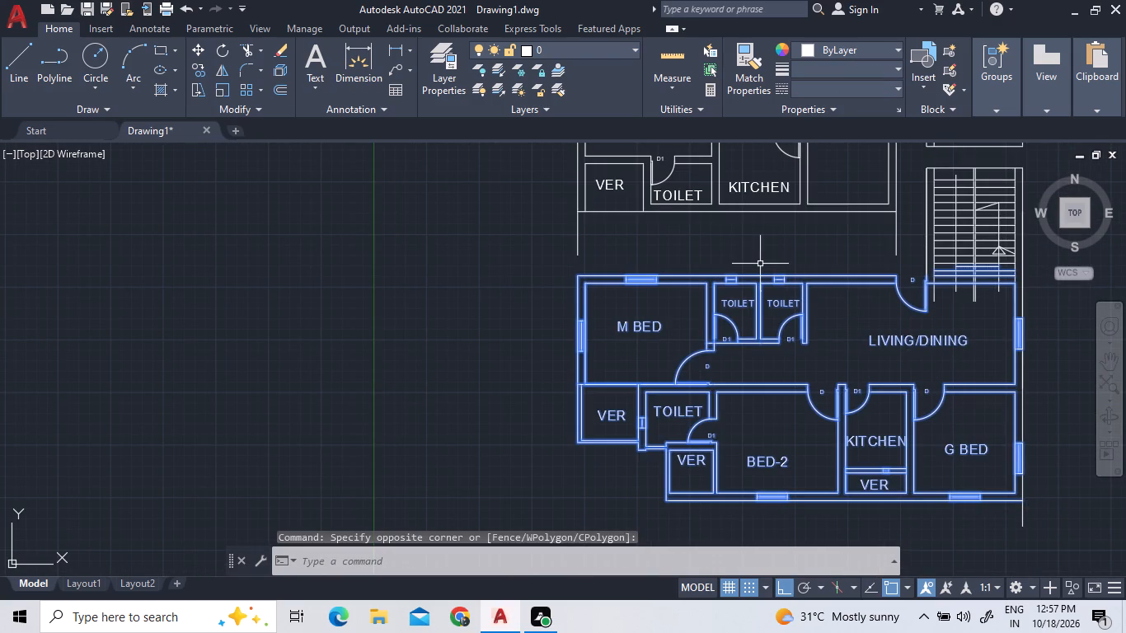
right_click(759, 262)
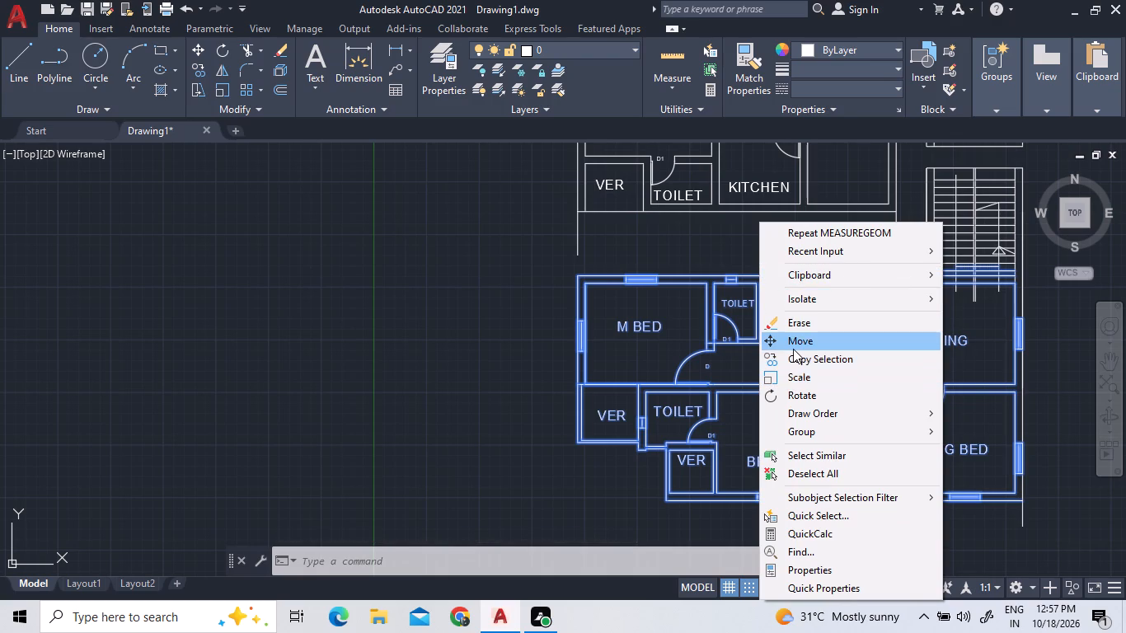
click(793, 348)
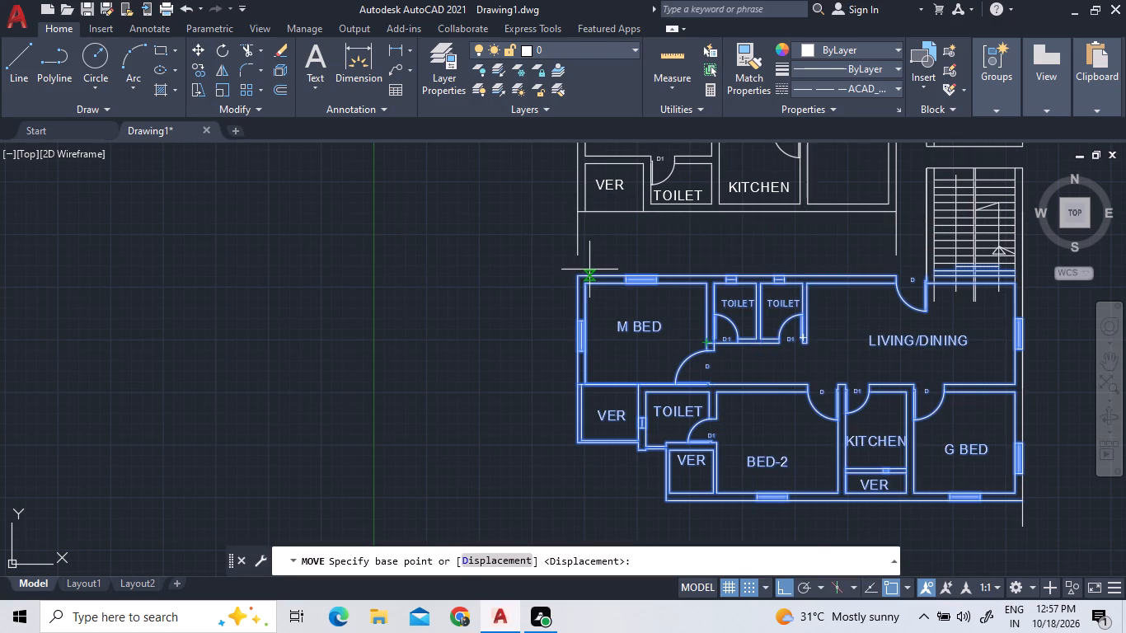
scroll(588, 269, up, 2)
double_click(562, 285)
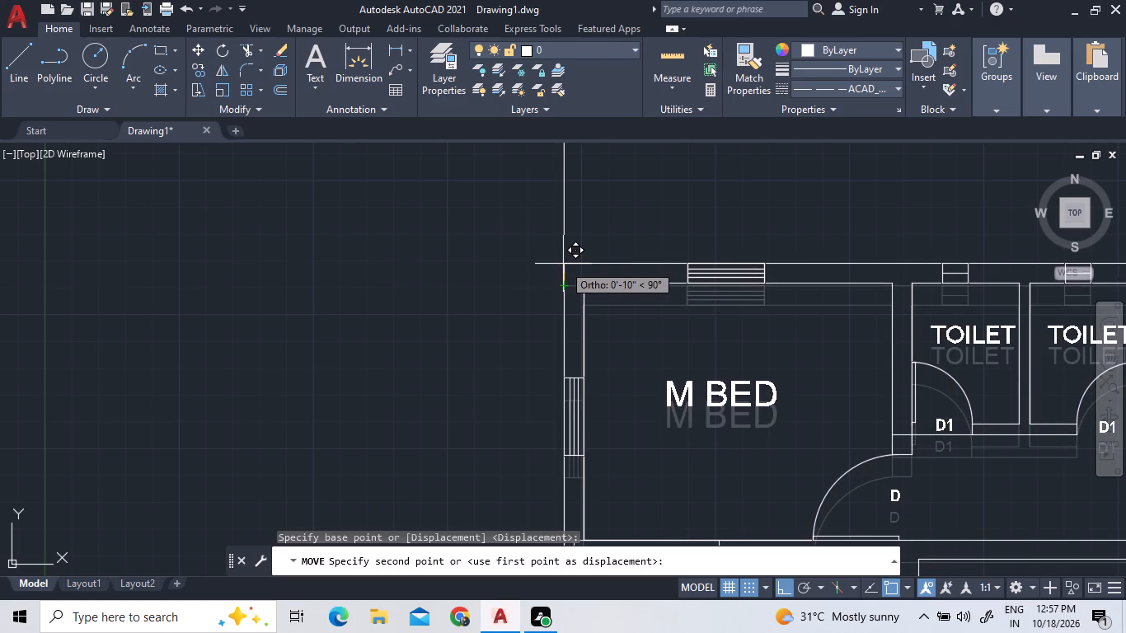
text(4')
key(BackSpace)
key(shift+quotedbl)
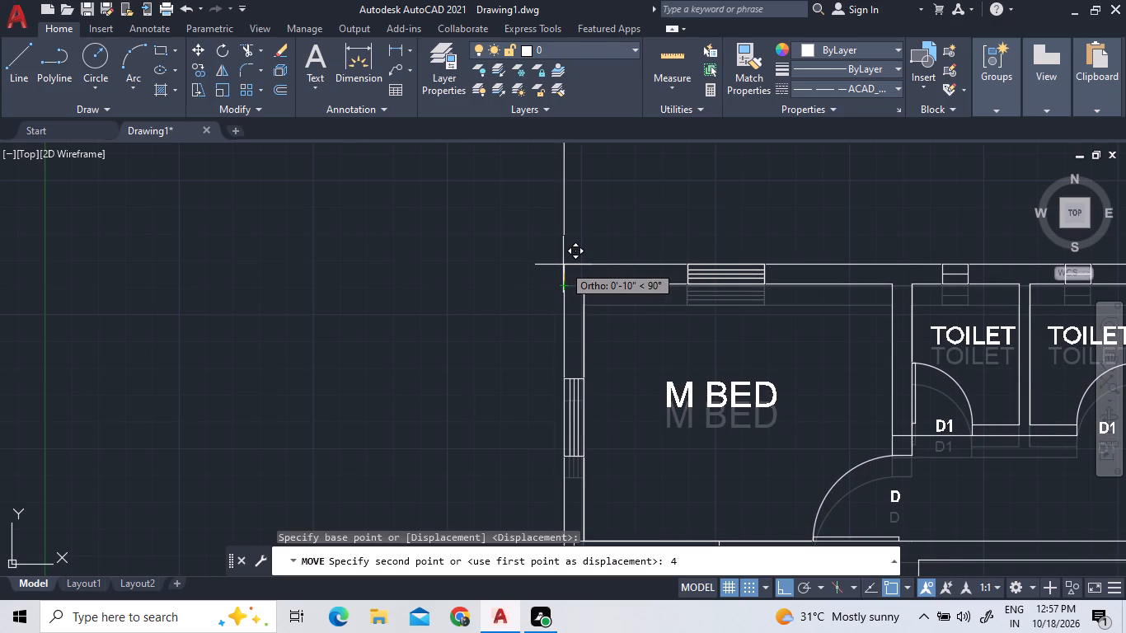
key(Return)
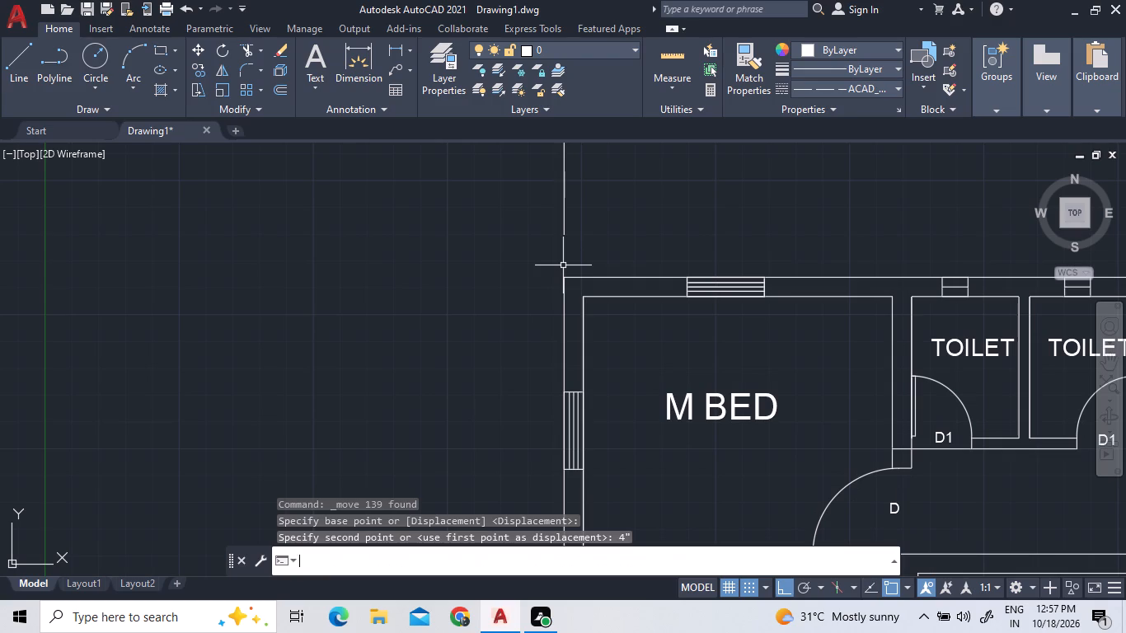
Quick-measure the gap between the middle apartment's bottom wall and the mirrored apartment's top wall.
scroll(849, 410, down, 2)
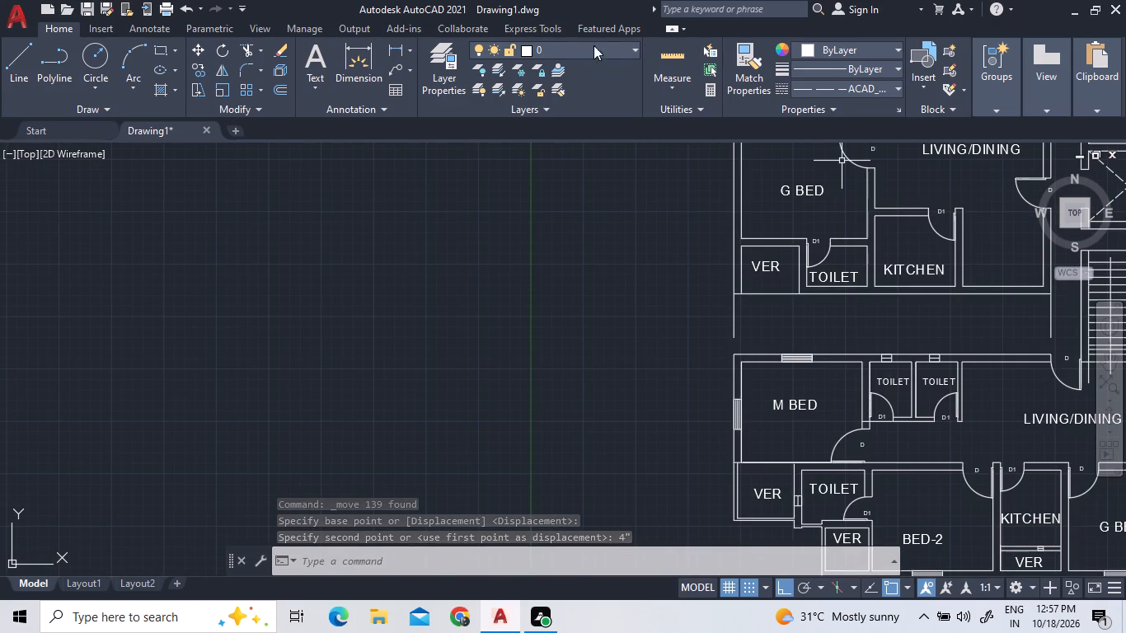
click(682, 54)
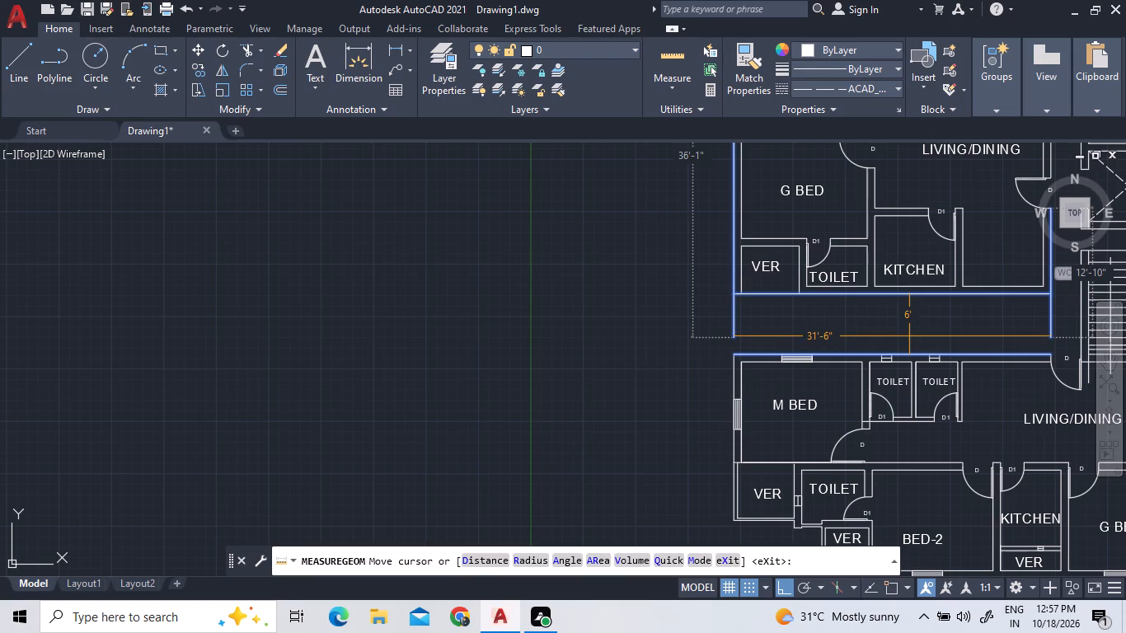
key(Escape)
Examine how the lower staircase meets the lift shafts and the mirrored apartment's top wall.
scroll(889, 336, down, 2)
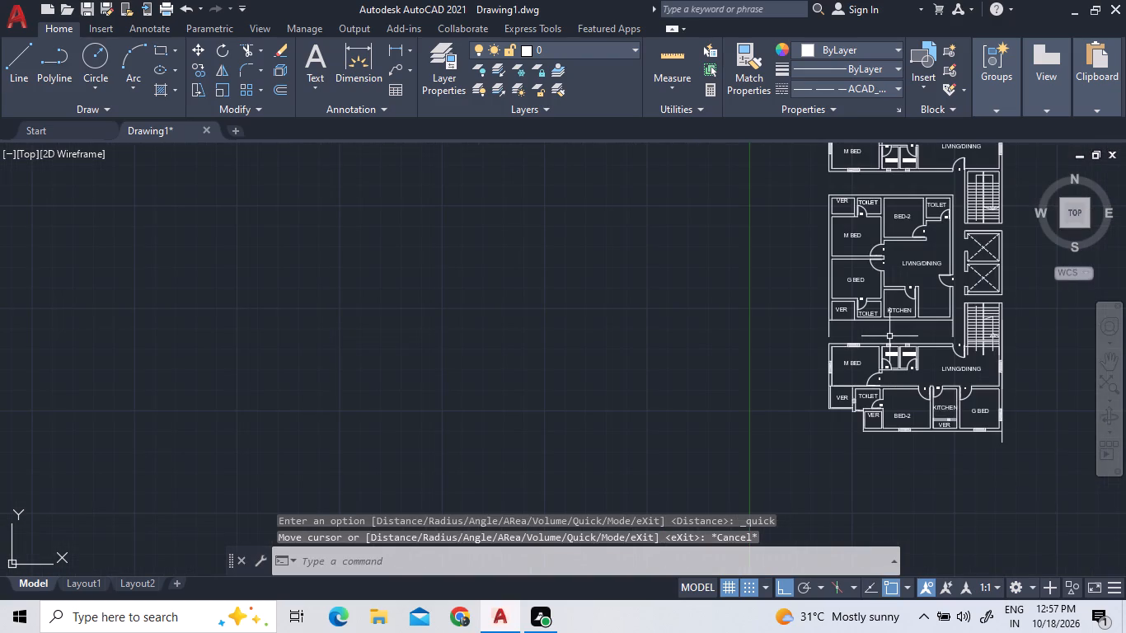
scroll(981, 326, up, 1)
scroll(972, 442, up, 3)
scroll(973, 442, down, 3)
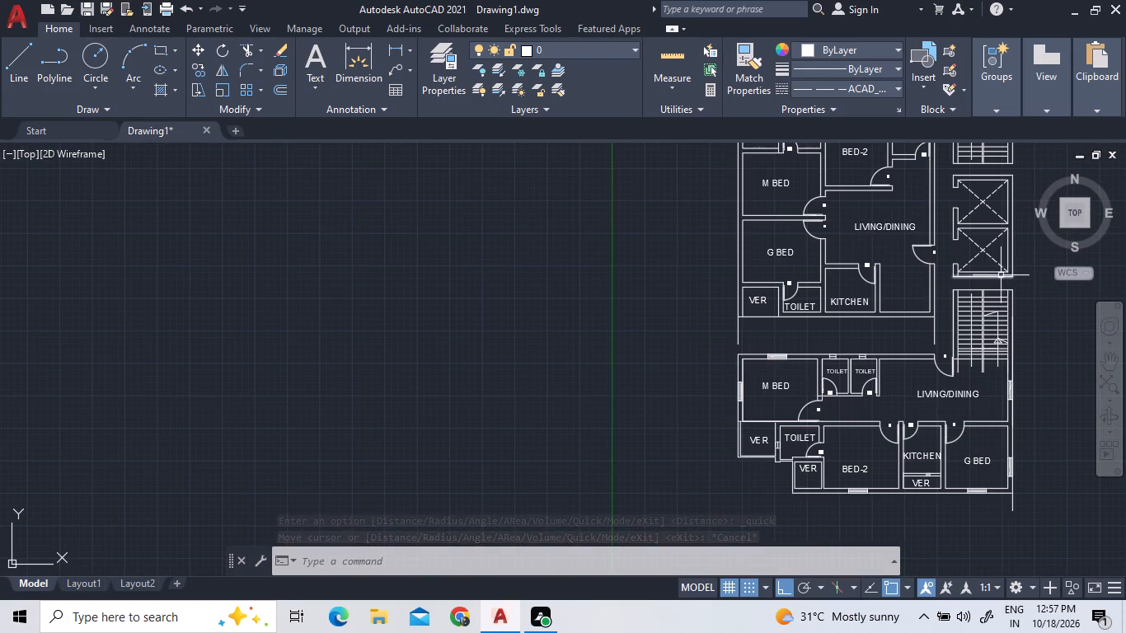
scroll(998, 321, up, 2)
scroll(999, 430, up, 1)
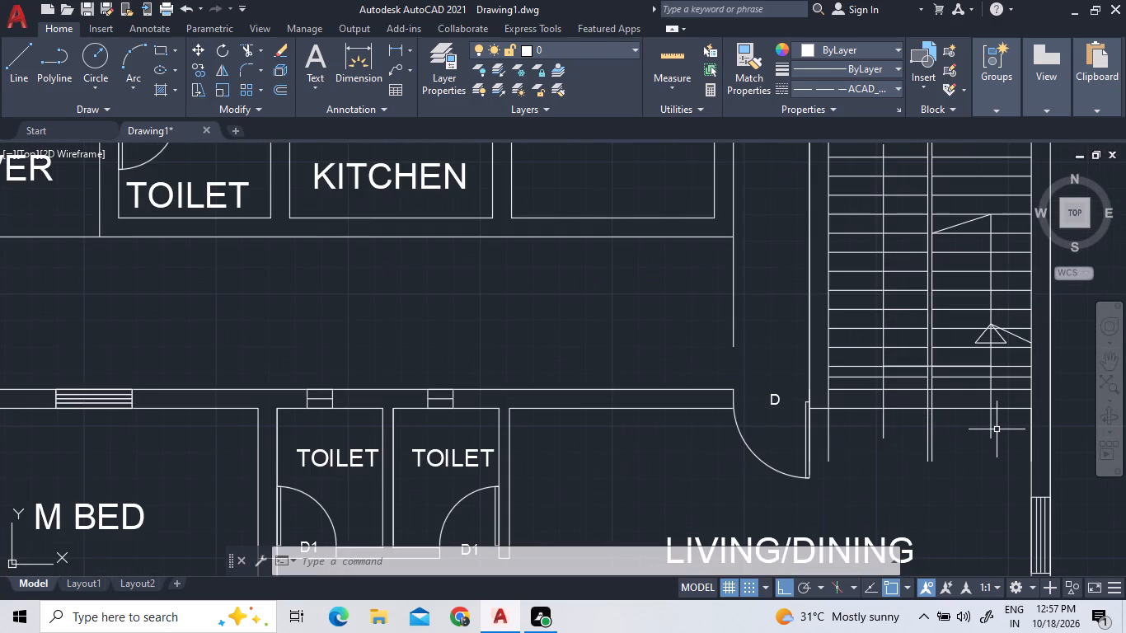
scroll(972, 462, down, 2)
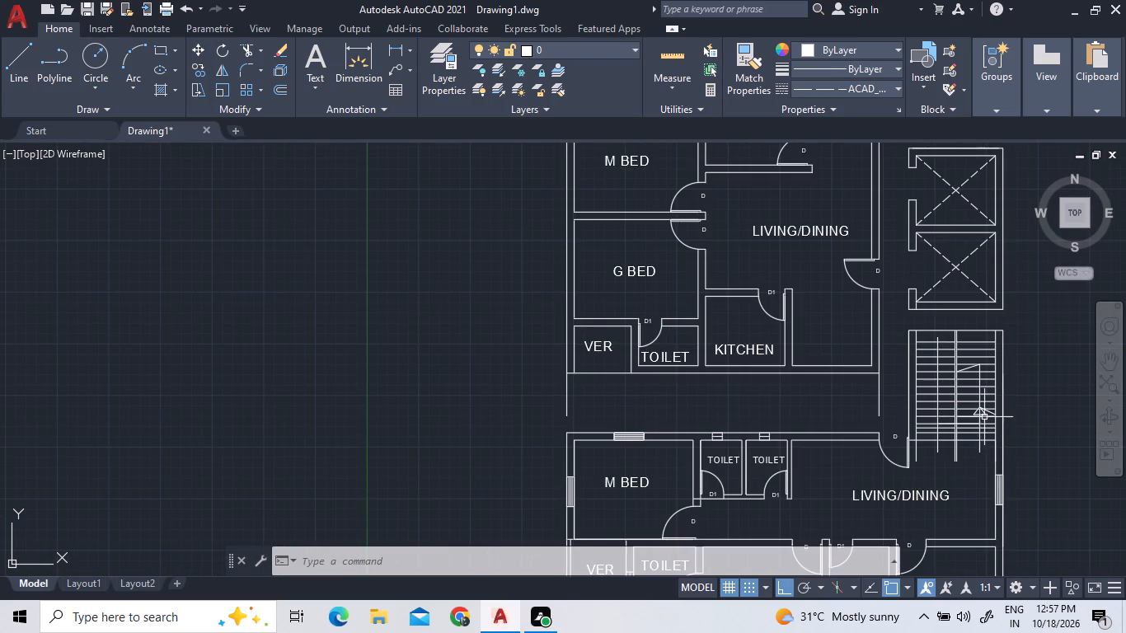
scroll(961, 448, up, 1)
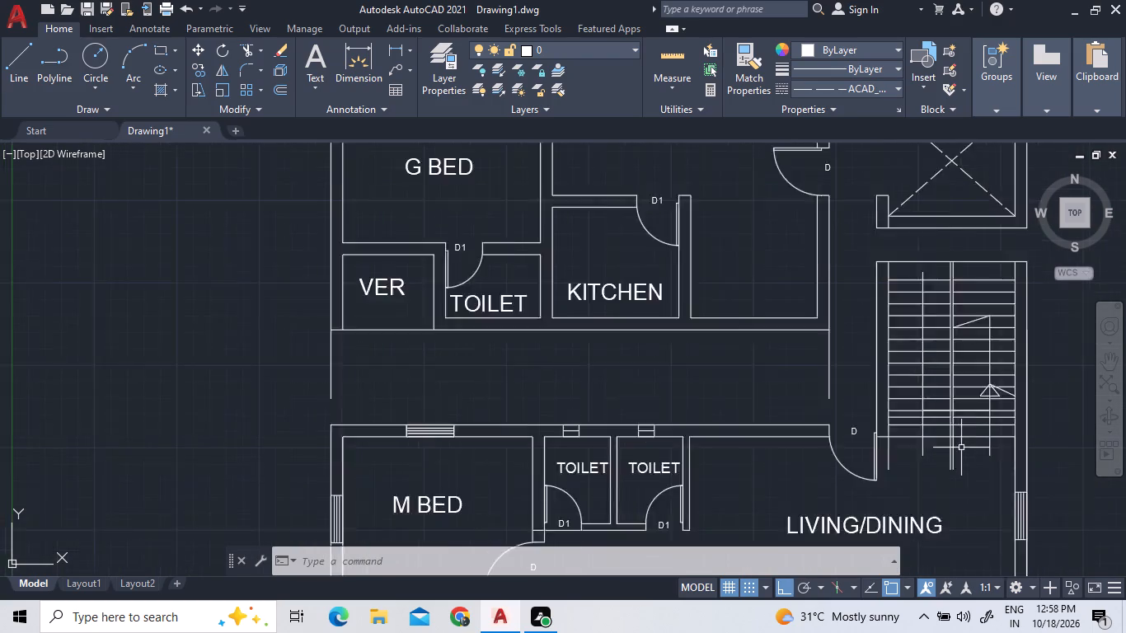
scroll(961, 448, up, 1)
scroll(961, 448, down, 3)
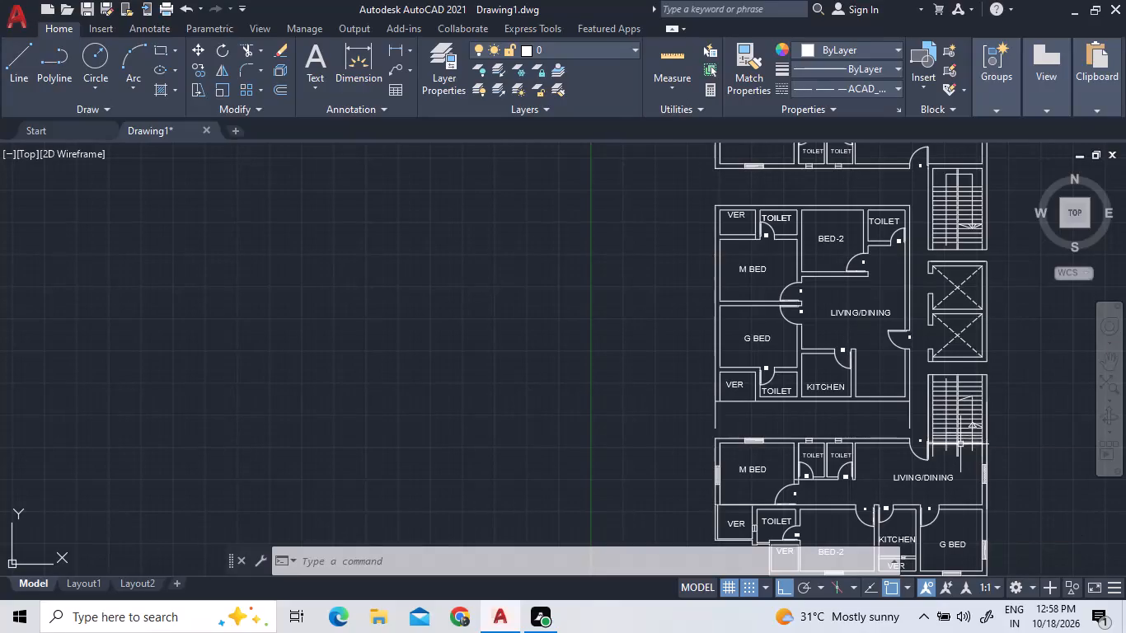
Erase the entire lower staircase between the lift shafts and the mirrored apartment, including its side walls, treads, railings and direction arrow.
scroll(1012, 422, up, 2)
scroll(885, 488, up, 1)
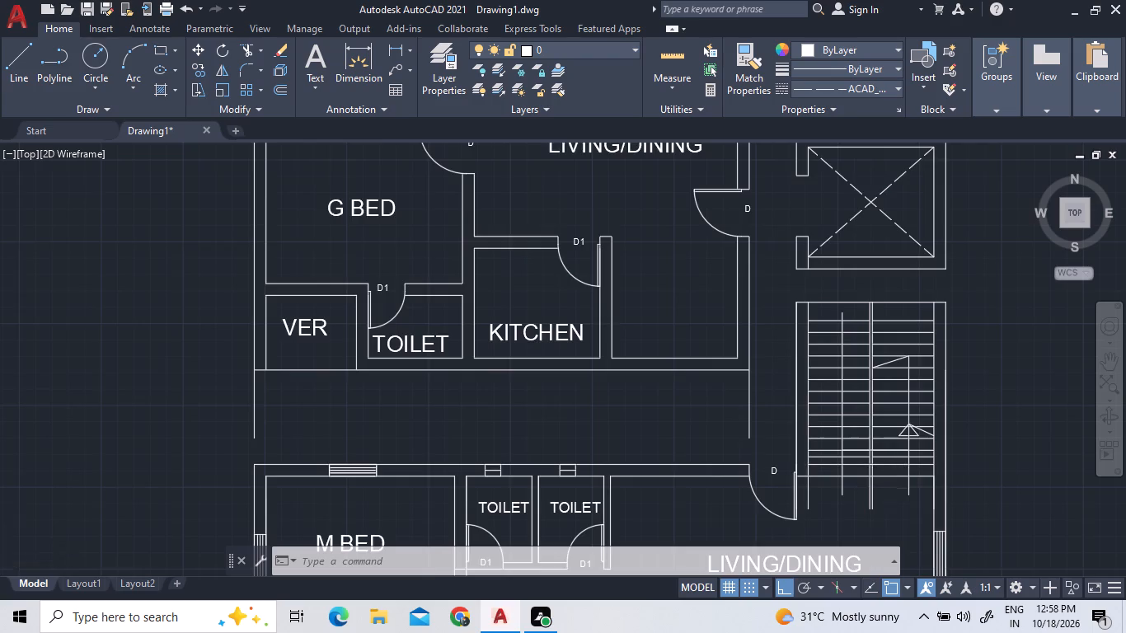
scroll(885, 488, up, 1)
scroll(789, 498, down, 2)
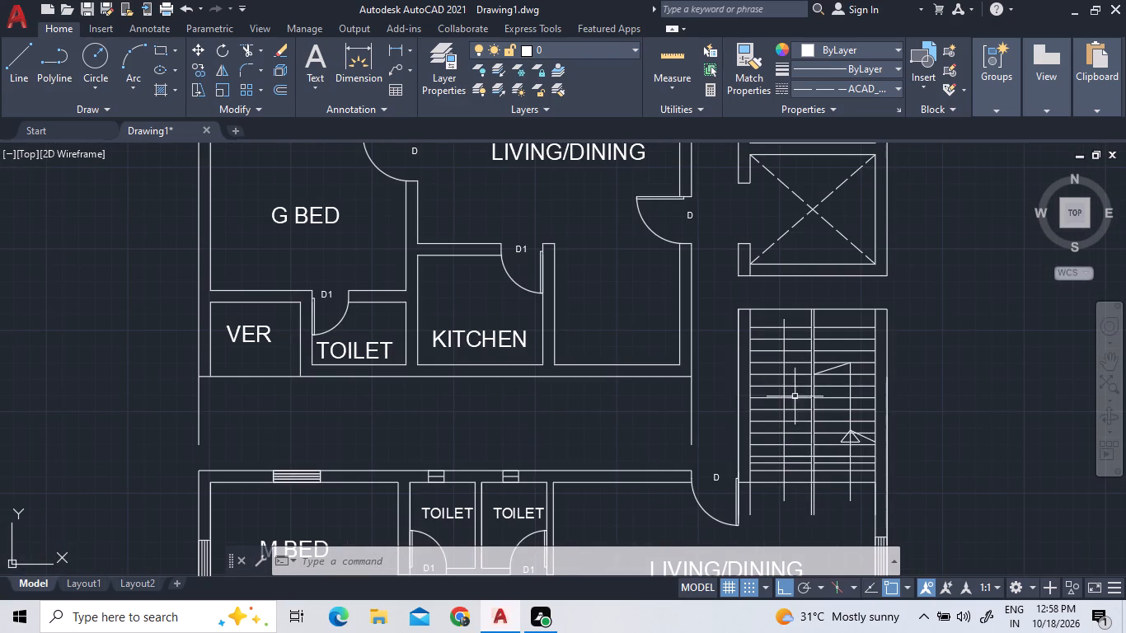
double_click(915, 392)
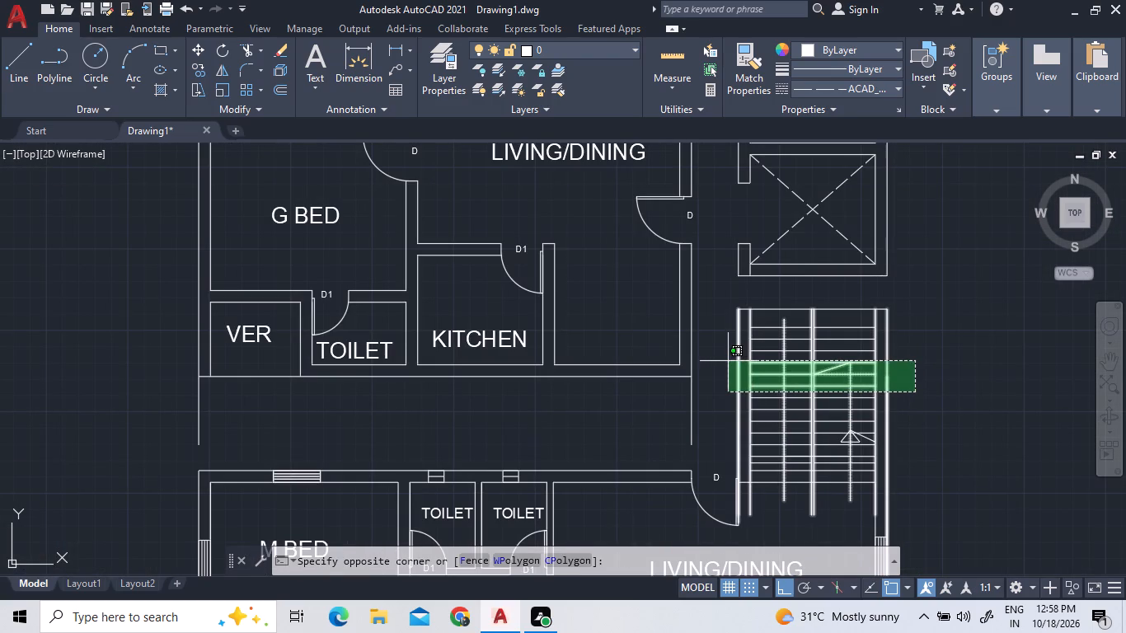
double_click(727, 360)
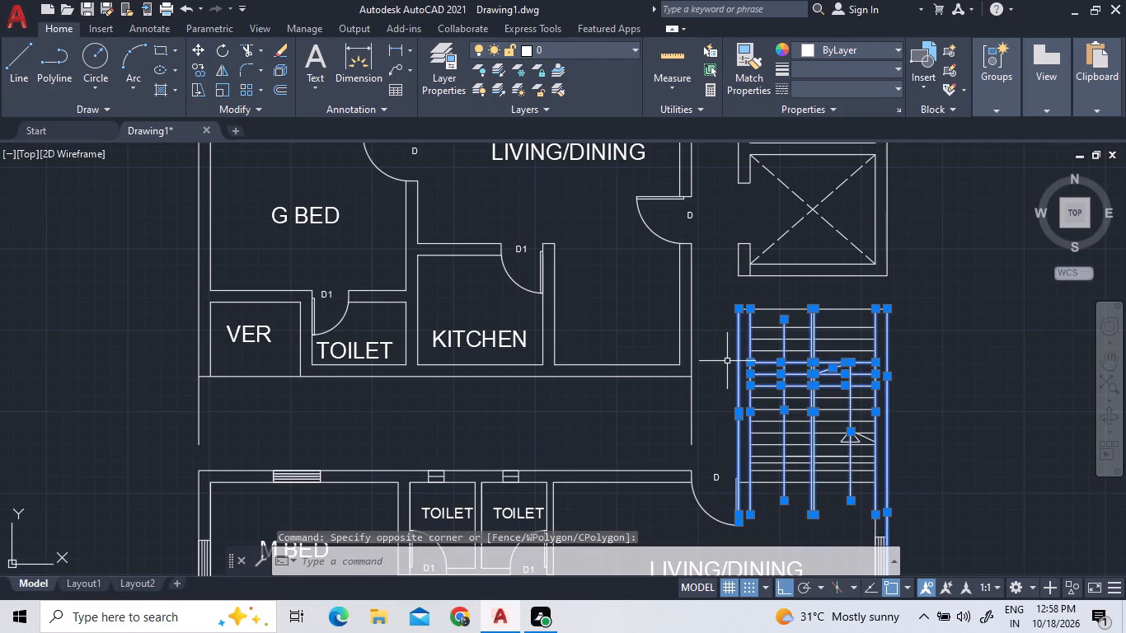
key(Delete)
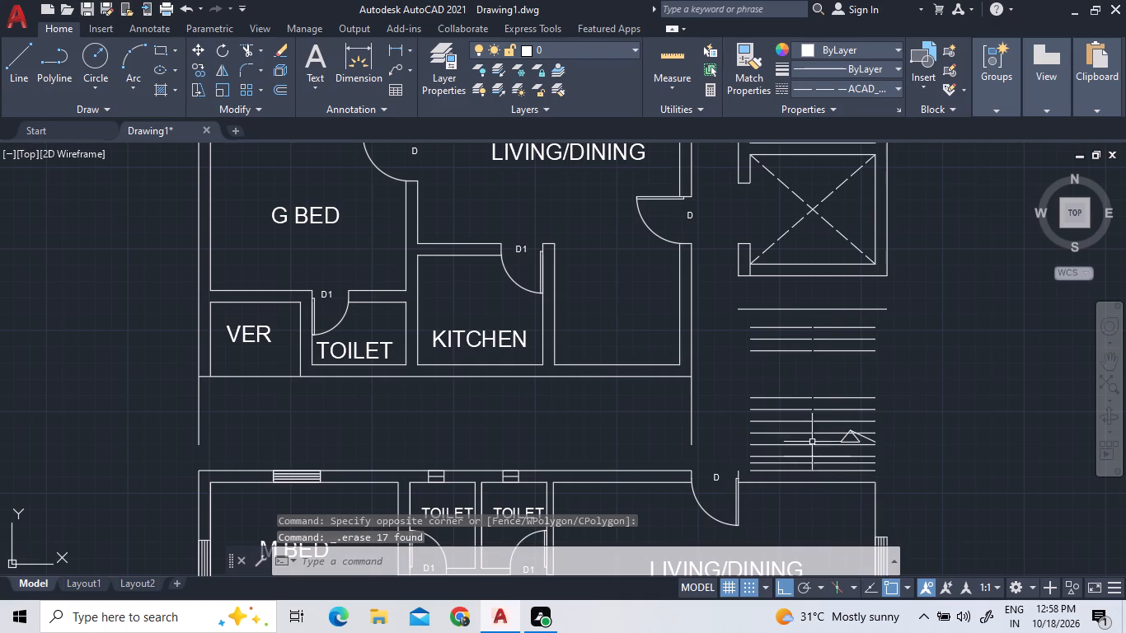
triple_click(833, 474)
click(833, 473)
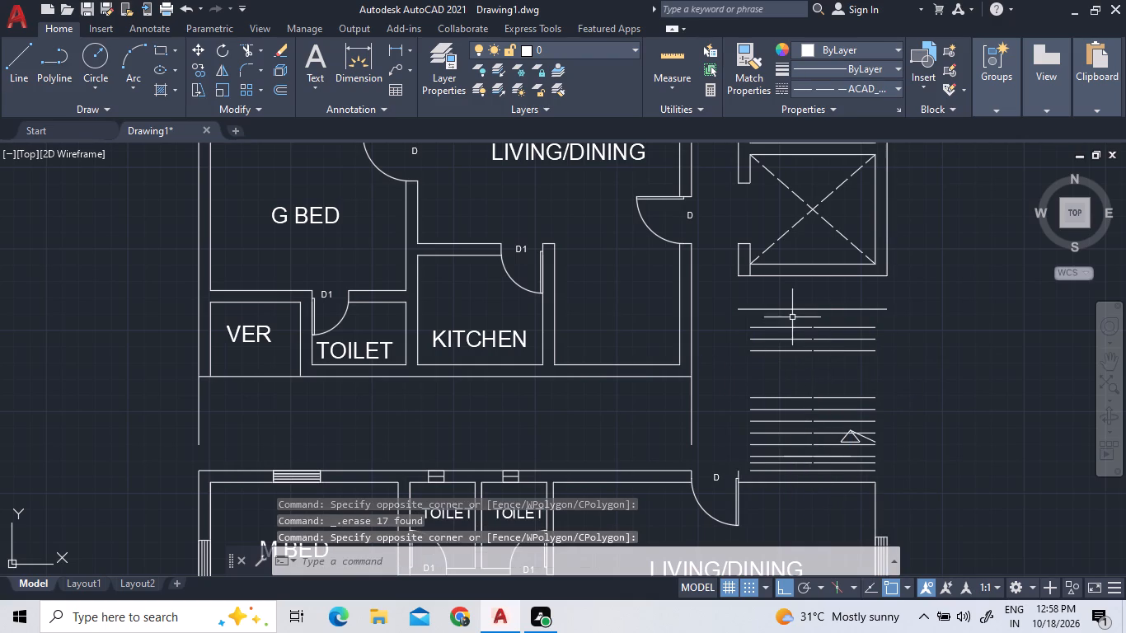
click(739, 296)
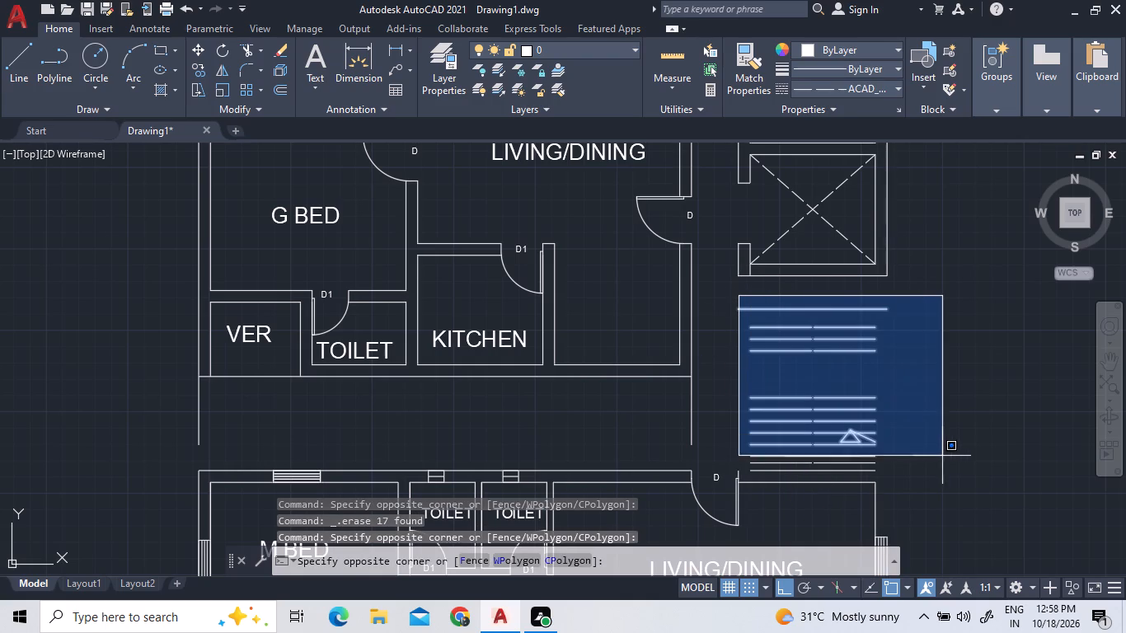
double_click(930, 474)
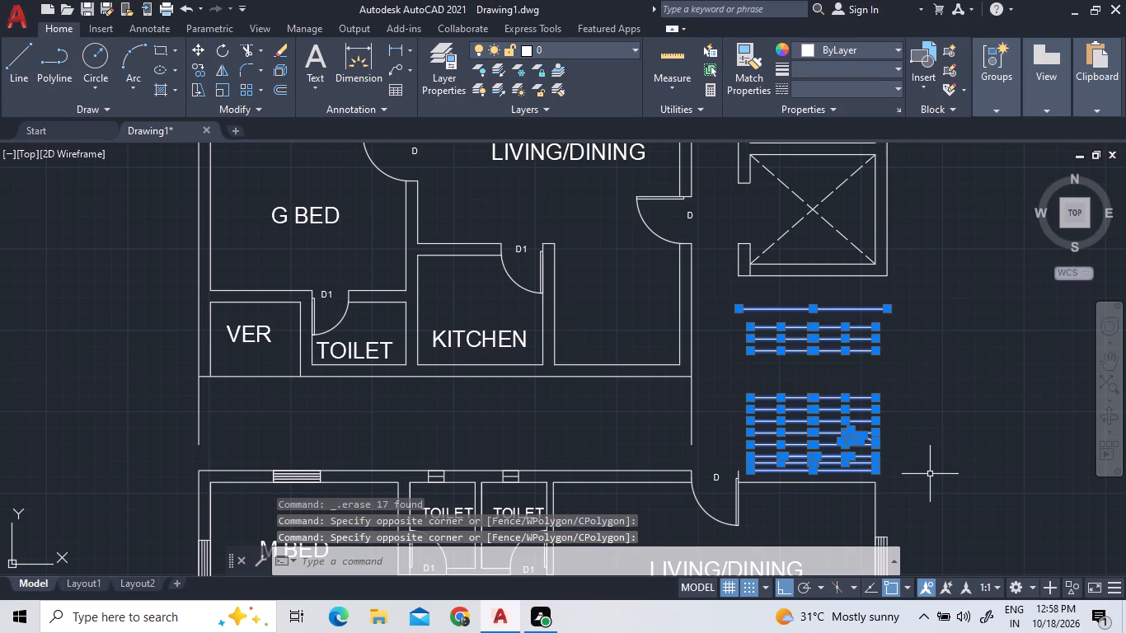
key(Delete)
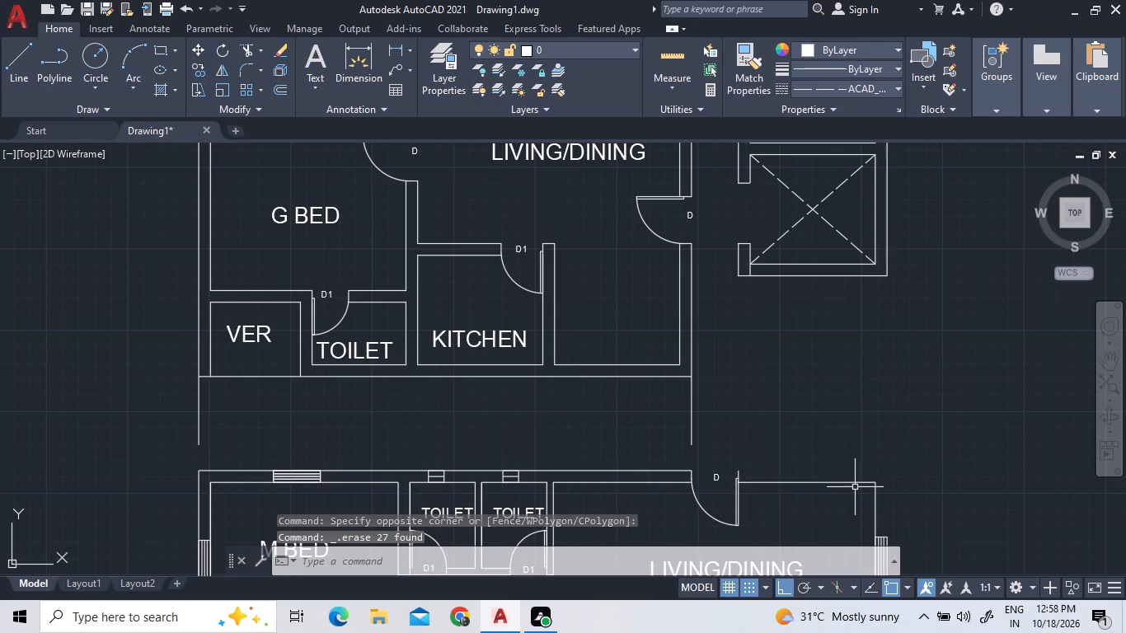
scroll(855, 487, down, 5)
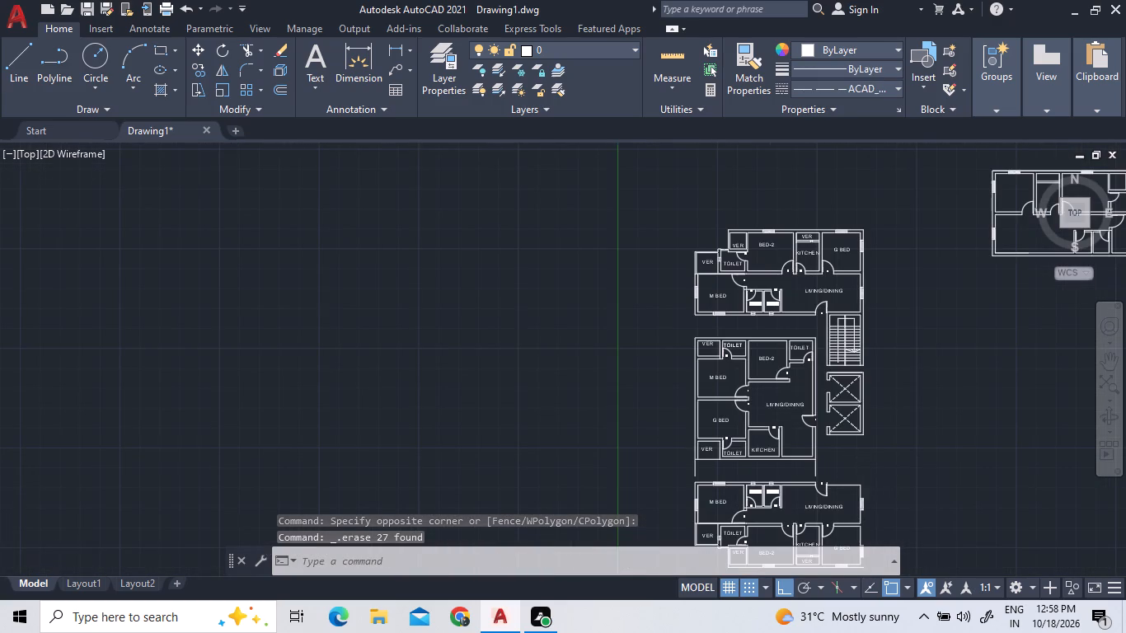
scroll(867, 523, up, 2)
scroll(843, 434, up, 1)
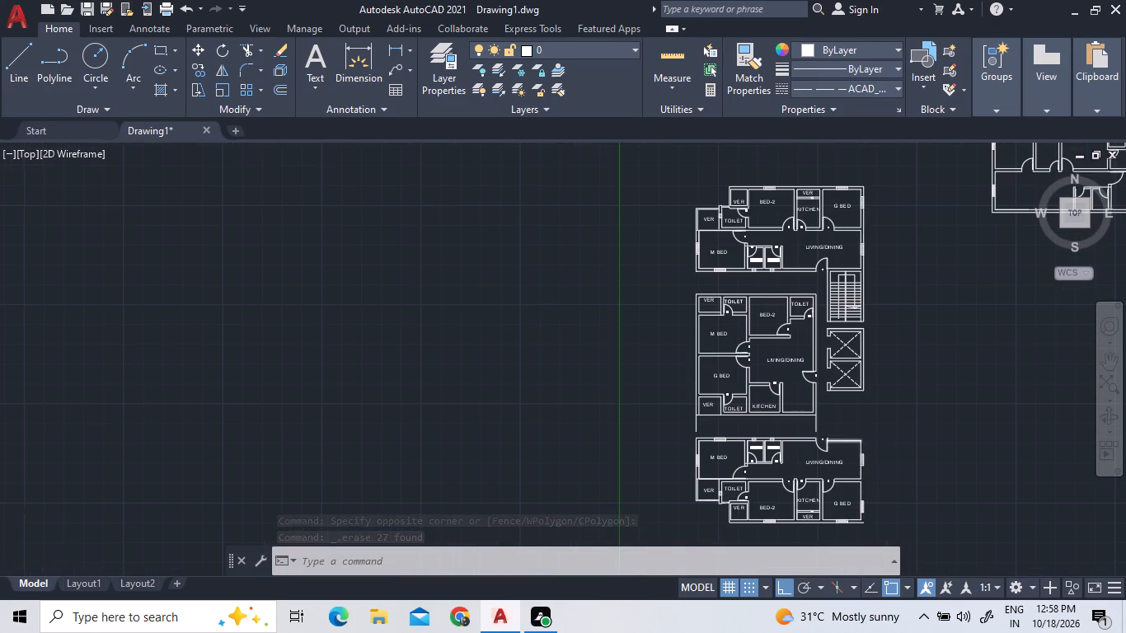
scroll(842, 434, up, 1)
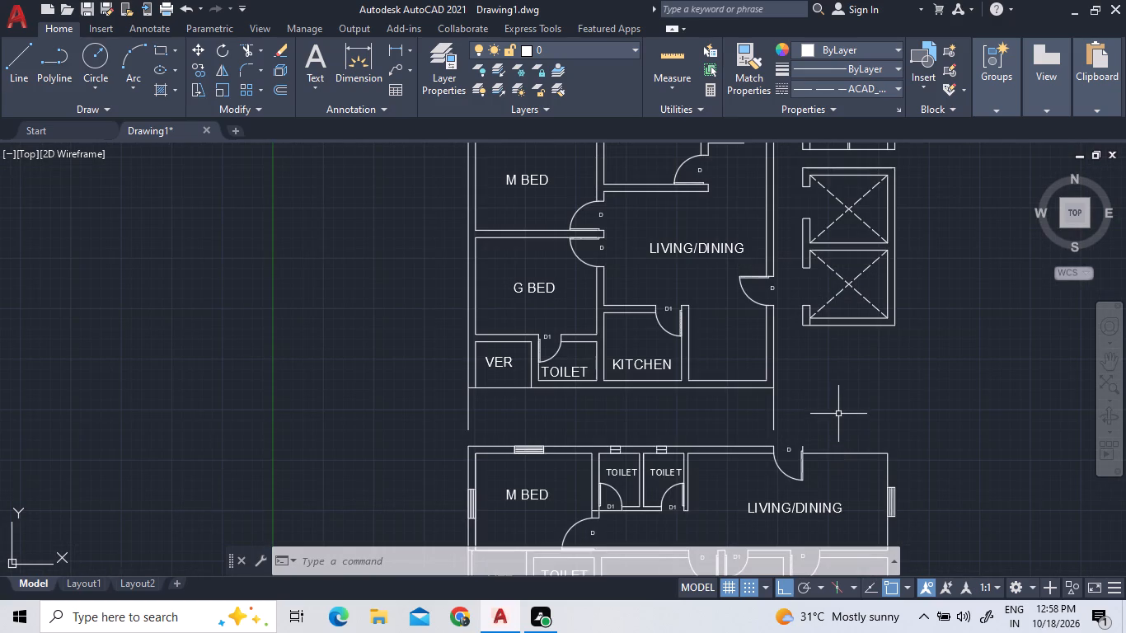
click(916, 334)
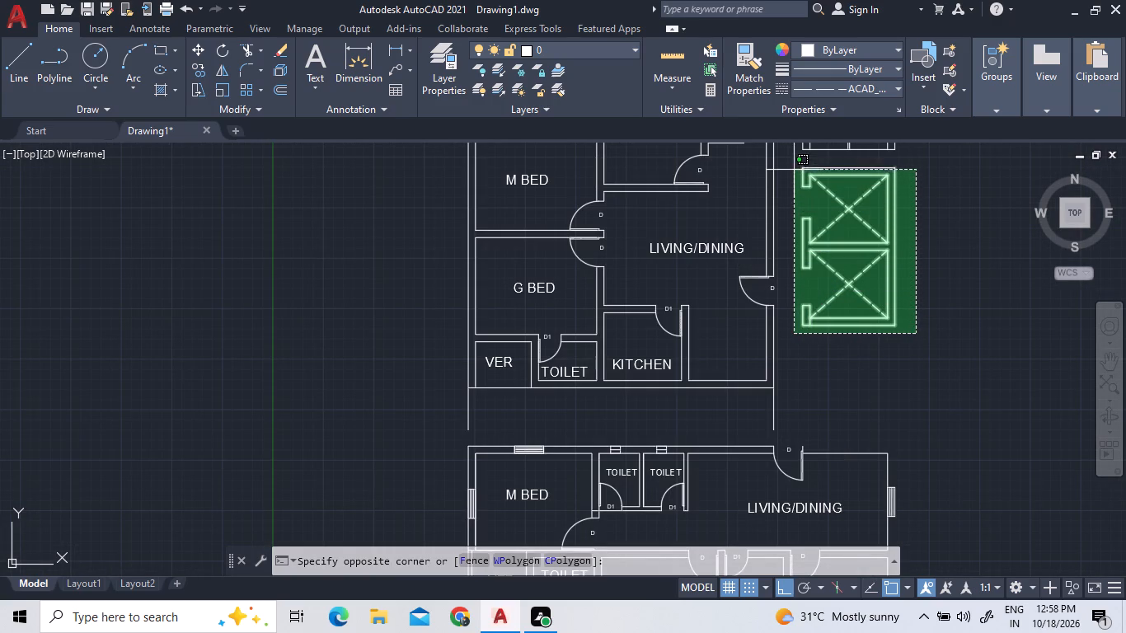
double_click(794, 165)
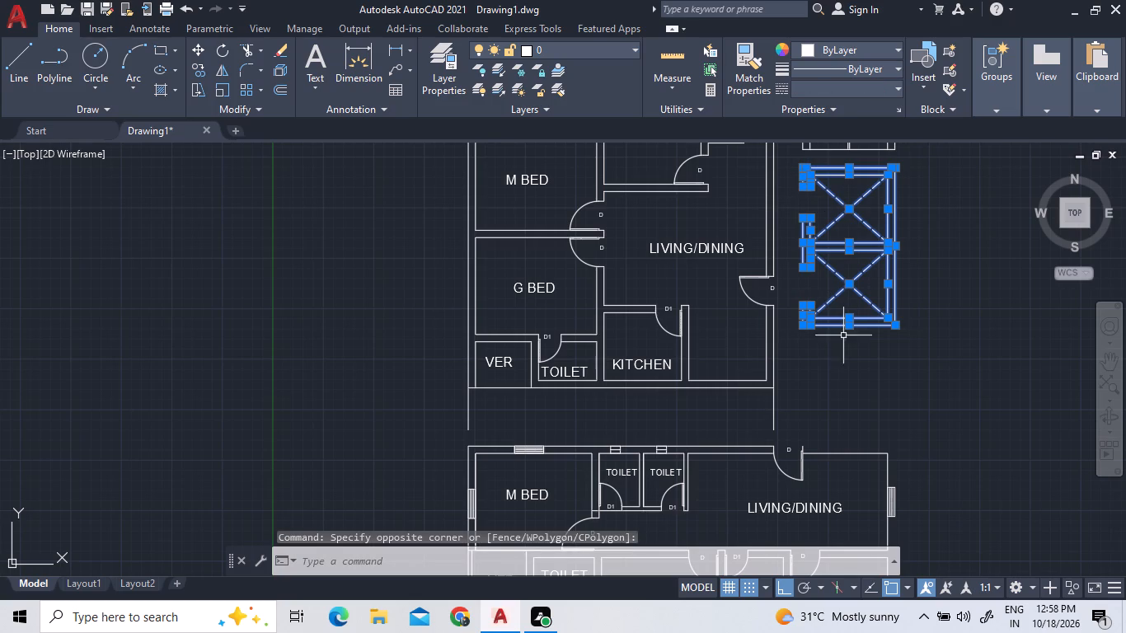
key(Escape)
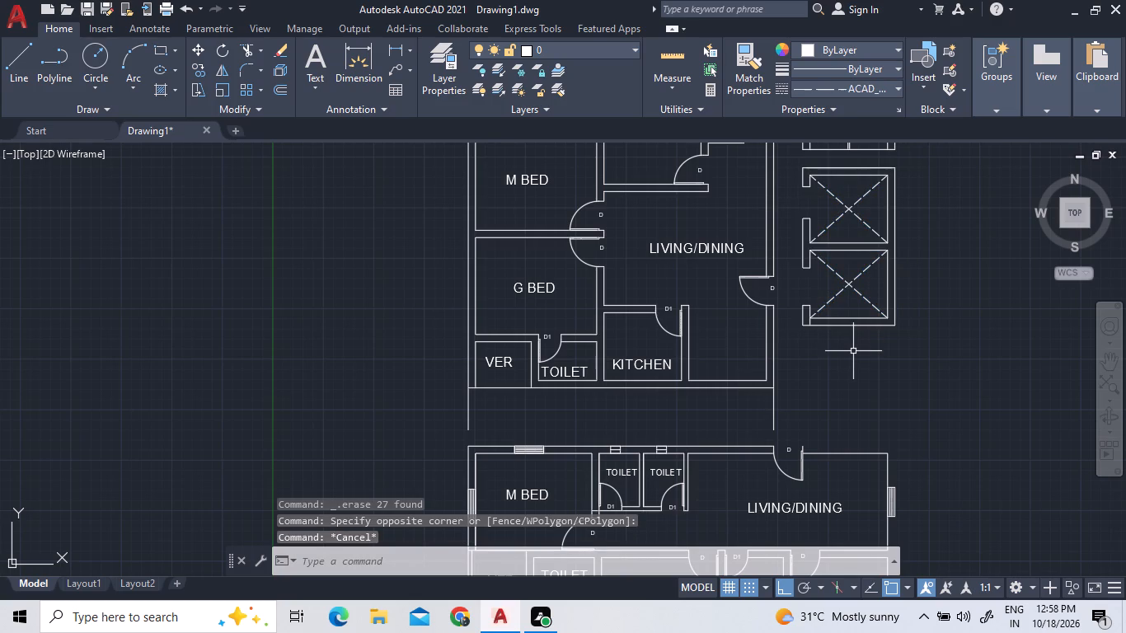
Quick-measure the gap between the middle apartment's bottom wall and the mirrored apartment's top wall.
scroll(852, 450, up, 1)
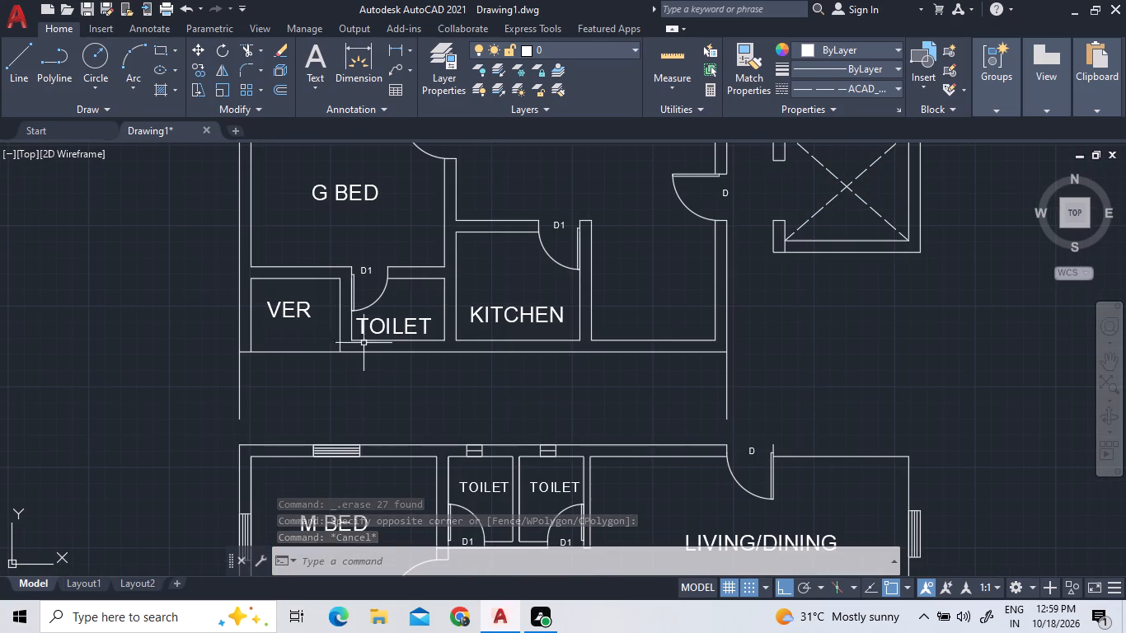
triple_click(678, 49)
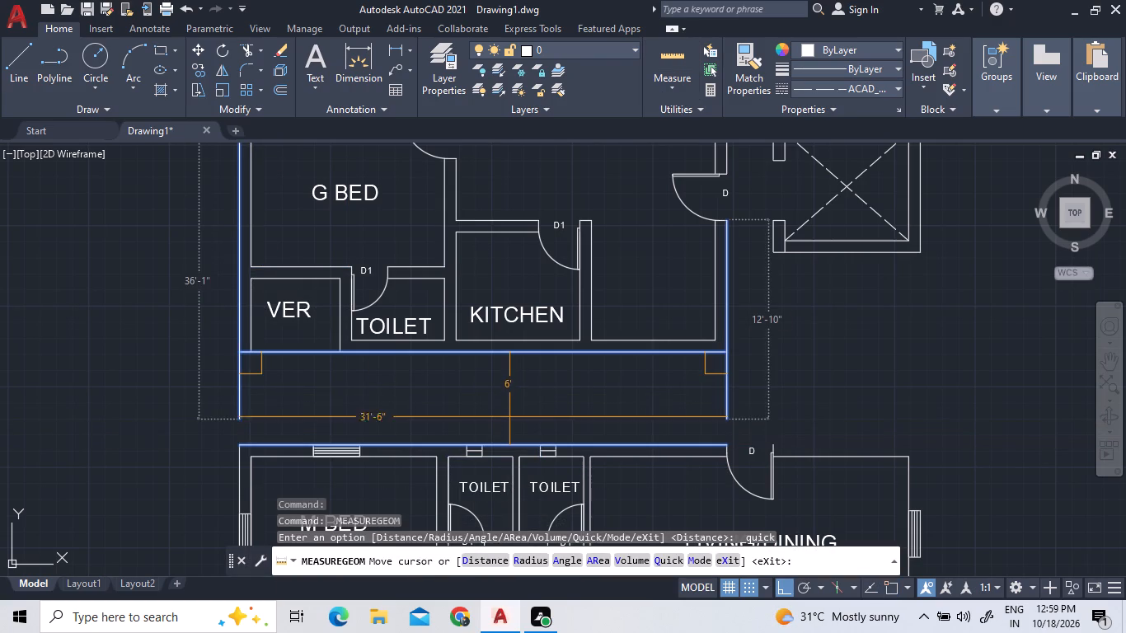
key(Escape)
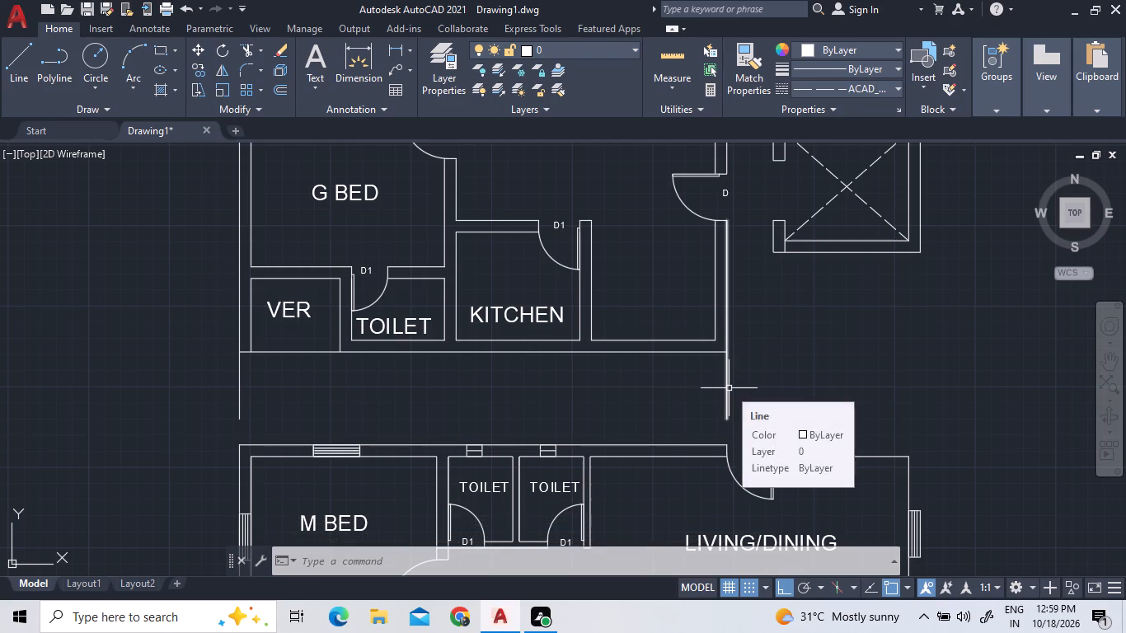
Extend the middle apartment's two outer side walls down to the mirrored apartment's outer top wall.
click(257, 49)
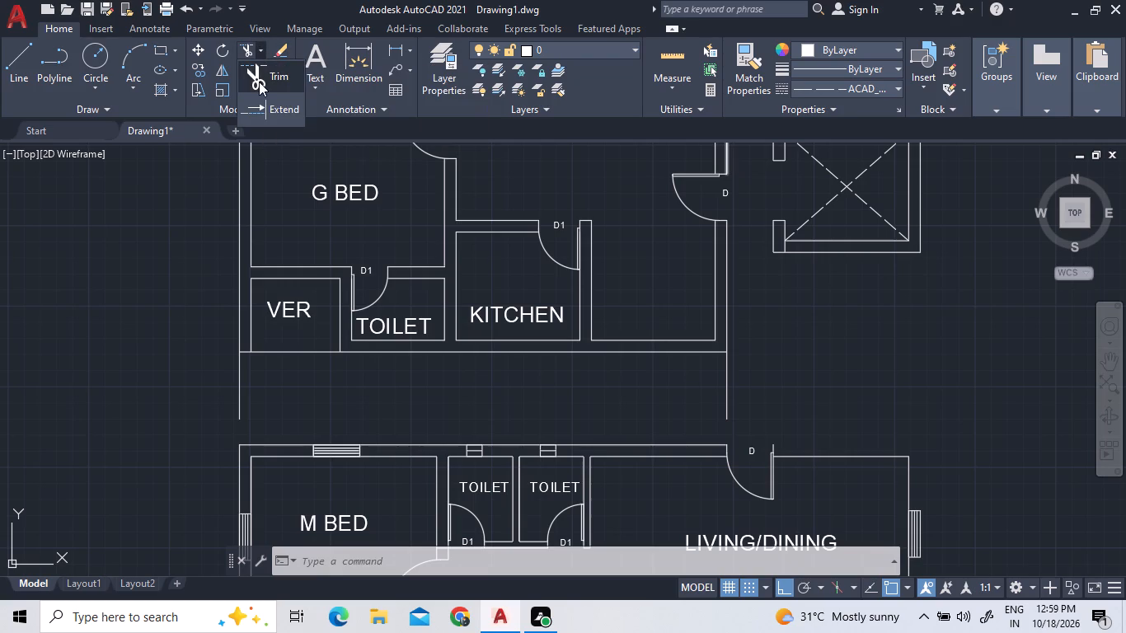
double_click(259, 108)
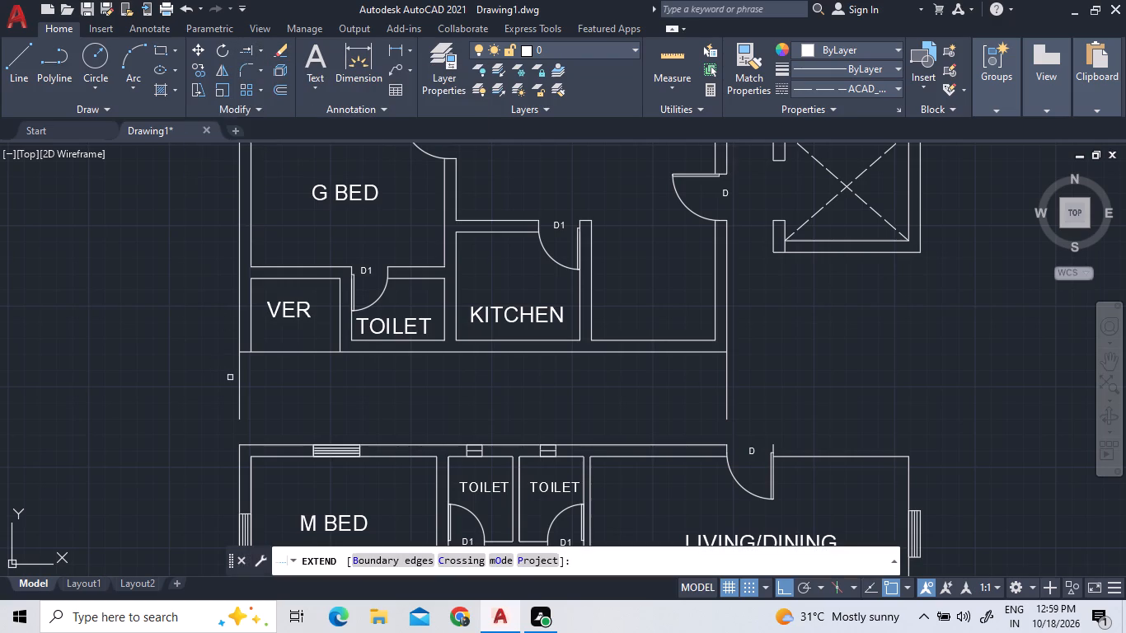
triple_click(240, 377)
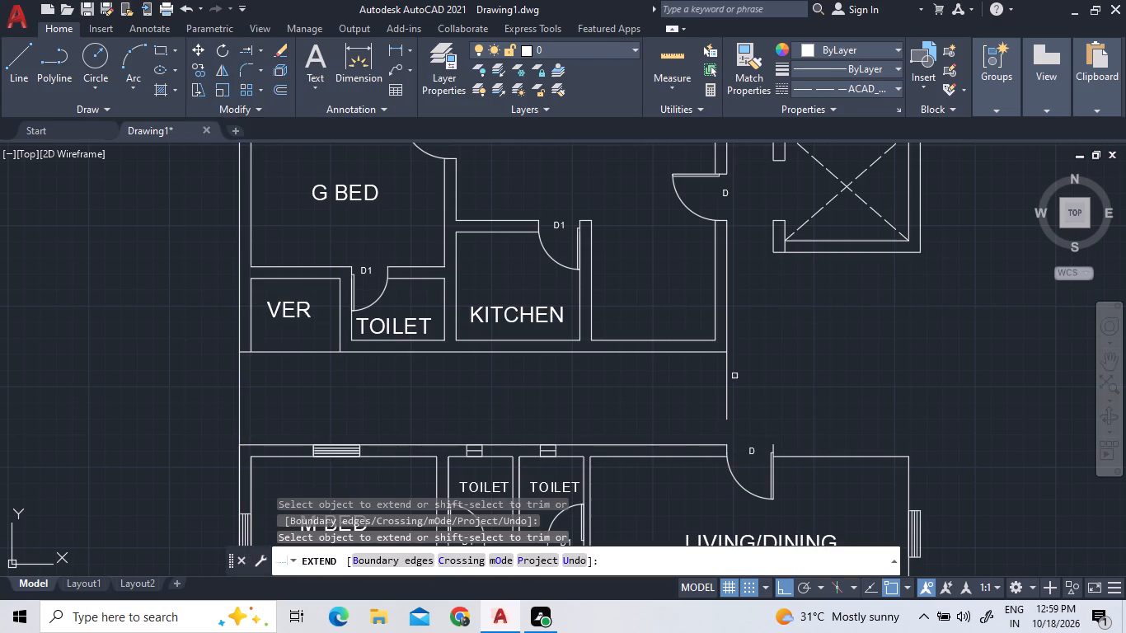
double_click(728, 369)
Extend the lower lift's outer side wall down past the mirrored apartment's top wall, and extend that top wall line across to meet it.
click(921, 241)
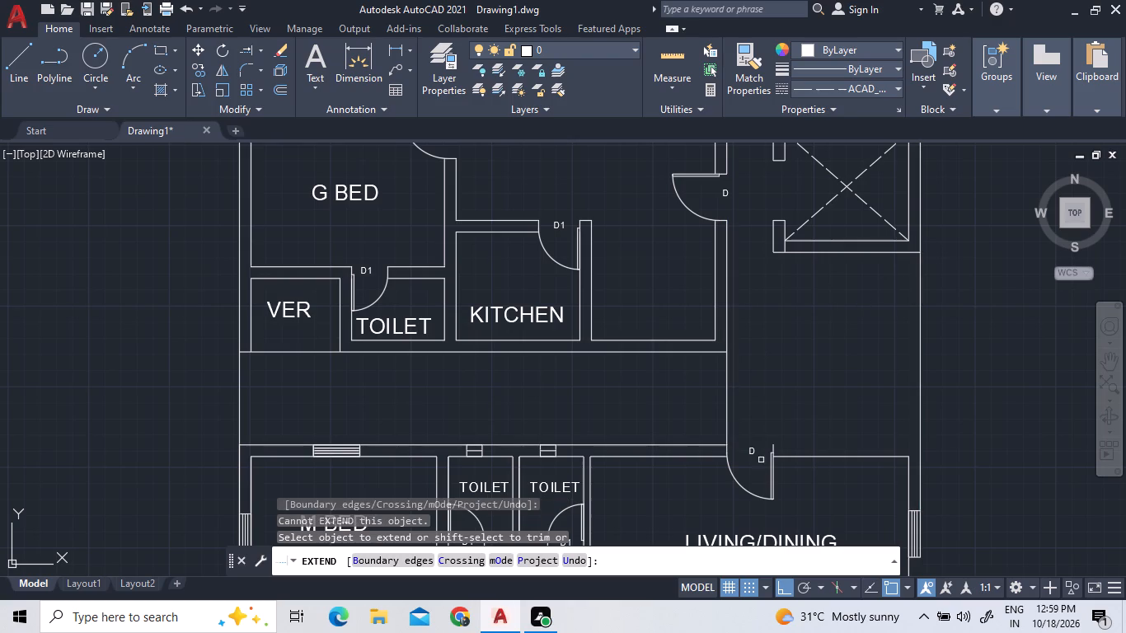
click(683, 446)
click(683, 446)
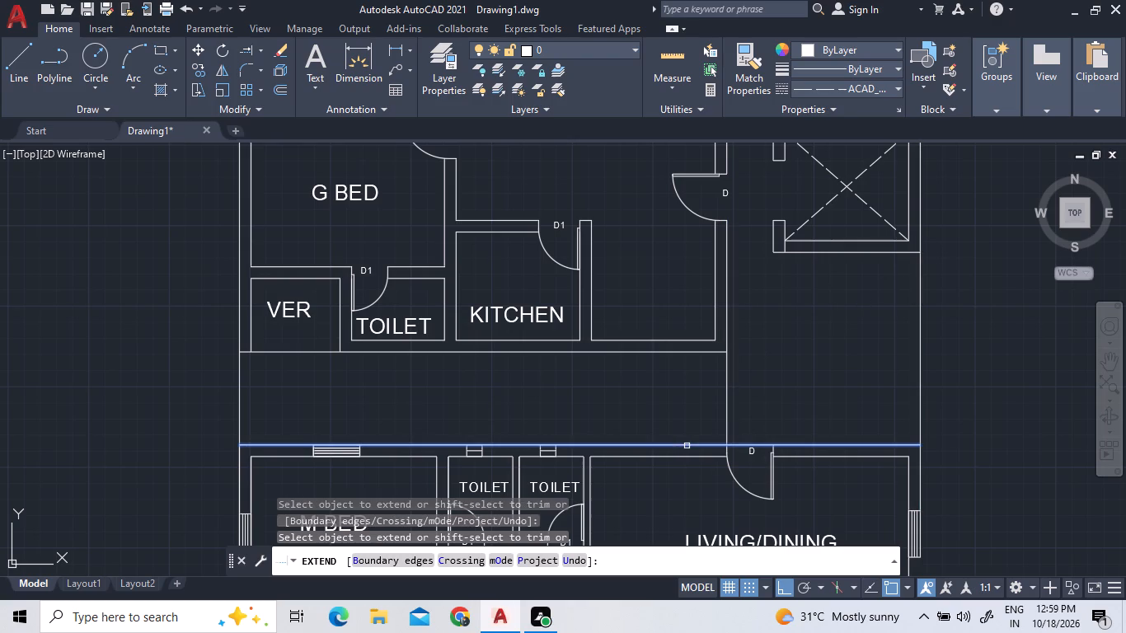
click(693, 446)
Extend the lift block's outer side wall line further down along the mirrored apartment's LIVING/DINING and G BED side to its bottom wall.
scroll(816, 407, down, 1)
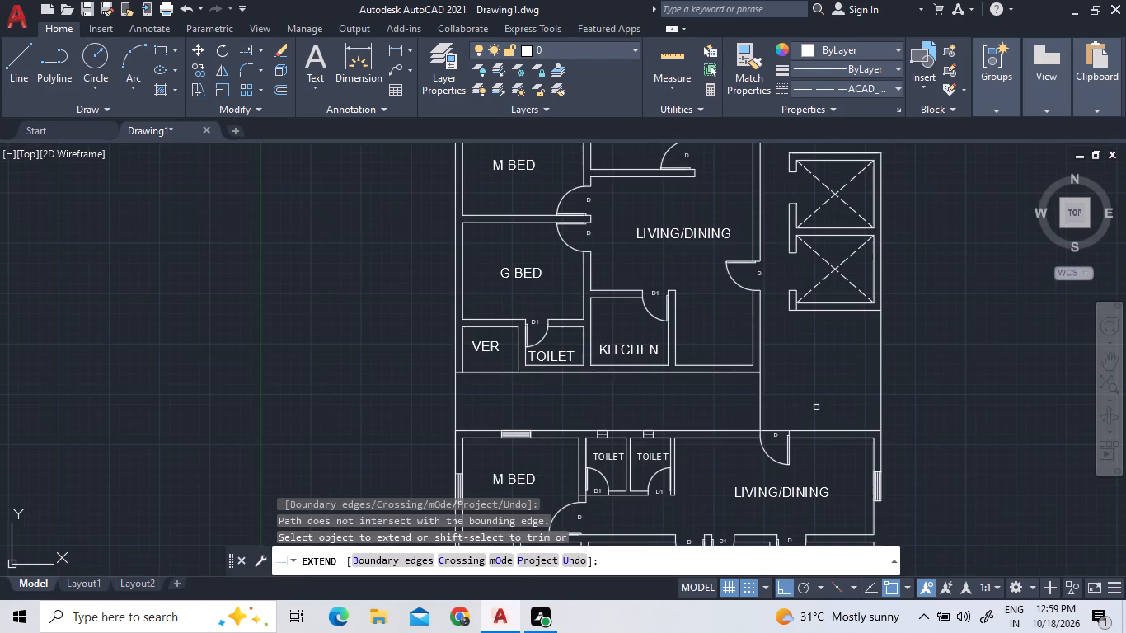
scroll(817, 410, down, 1)
scroll(836, 446, up, 2)
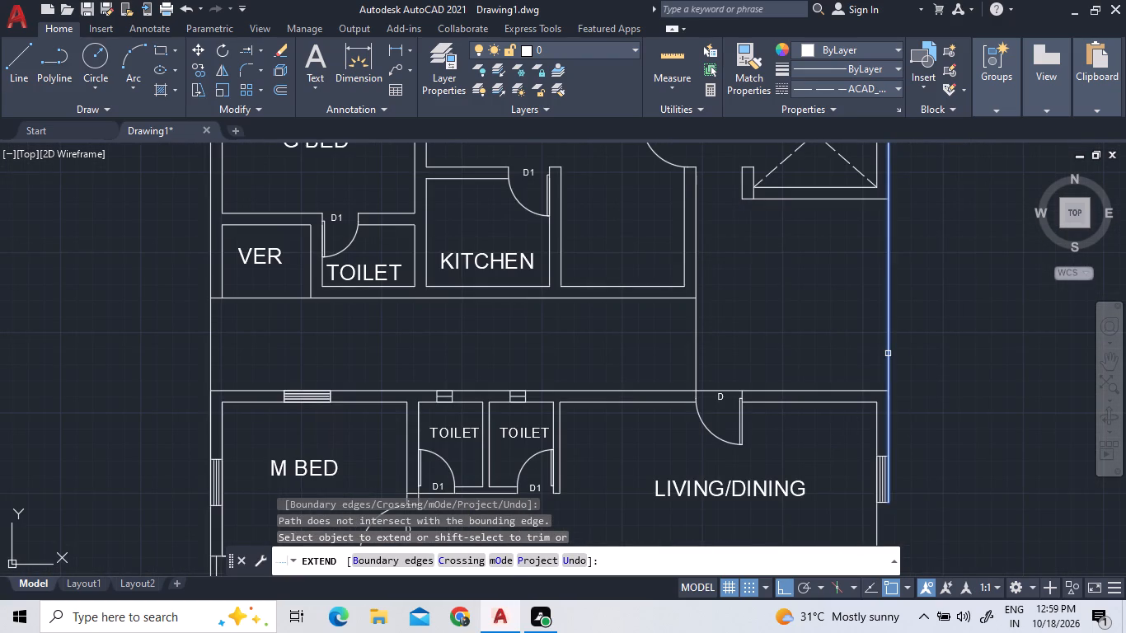
scroll(888, 354, down, 3)
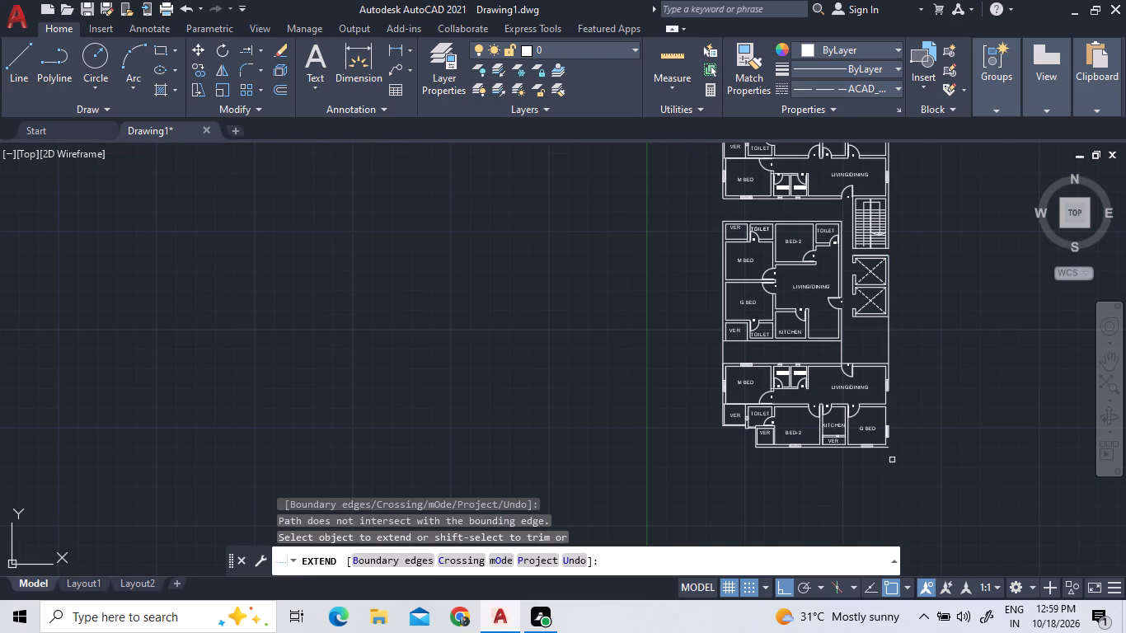
click(891, 340)
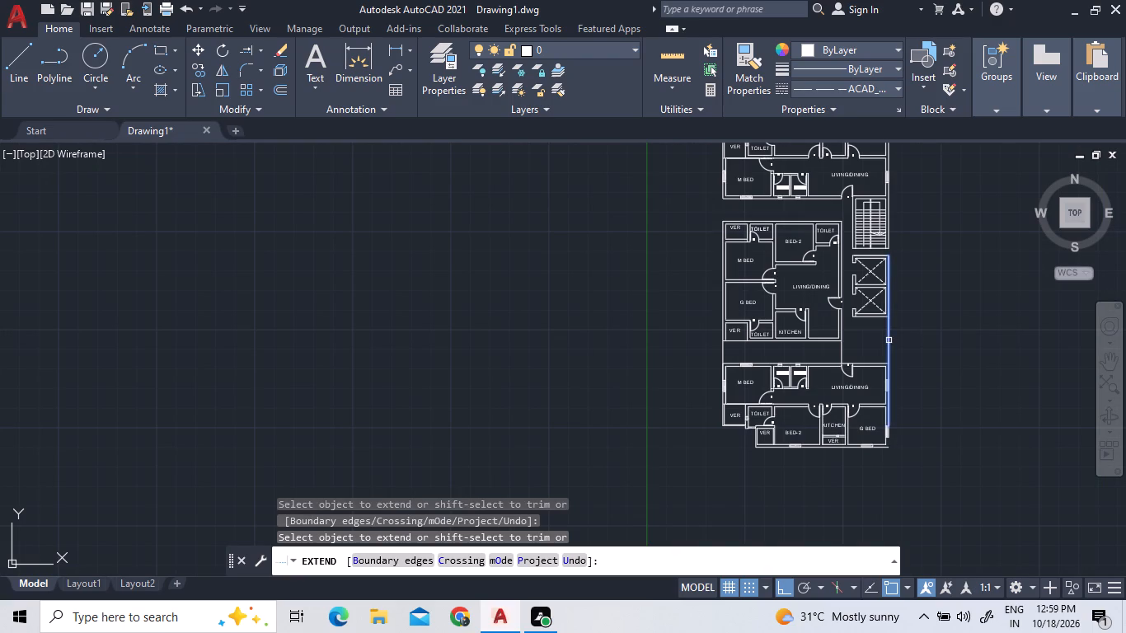
triple_click(889, 340)
triple_click(889, 340)
triple_click(889, 340)
click(888, 340)
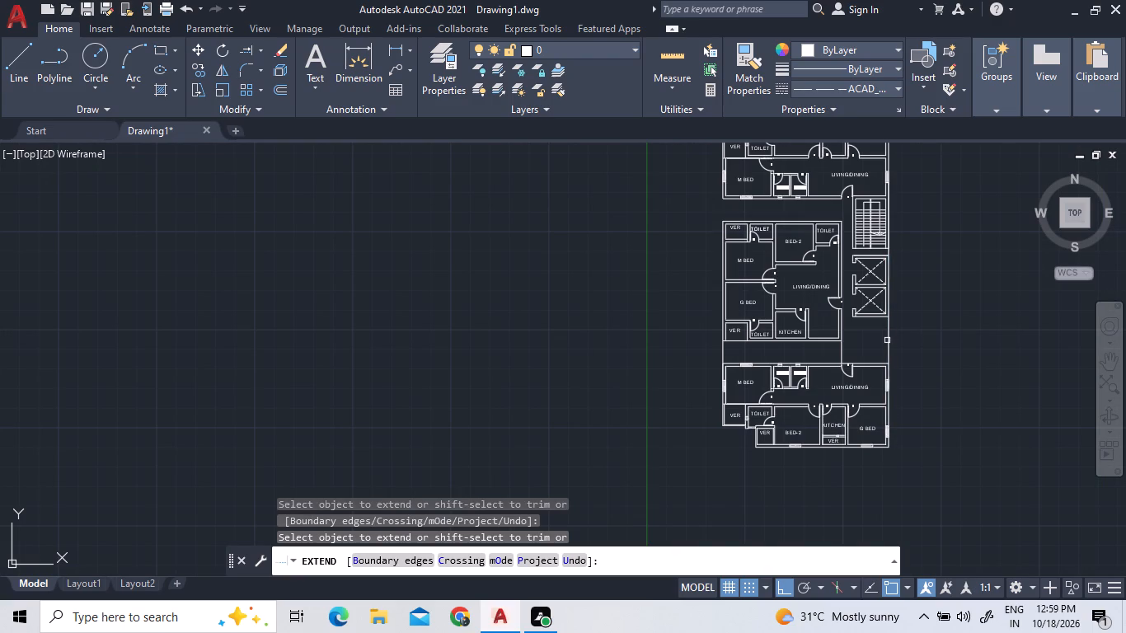
scroll(894, 348, up, 2)
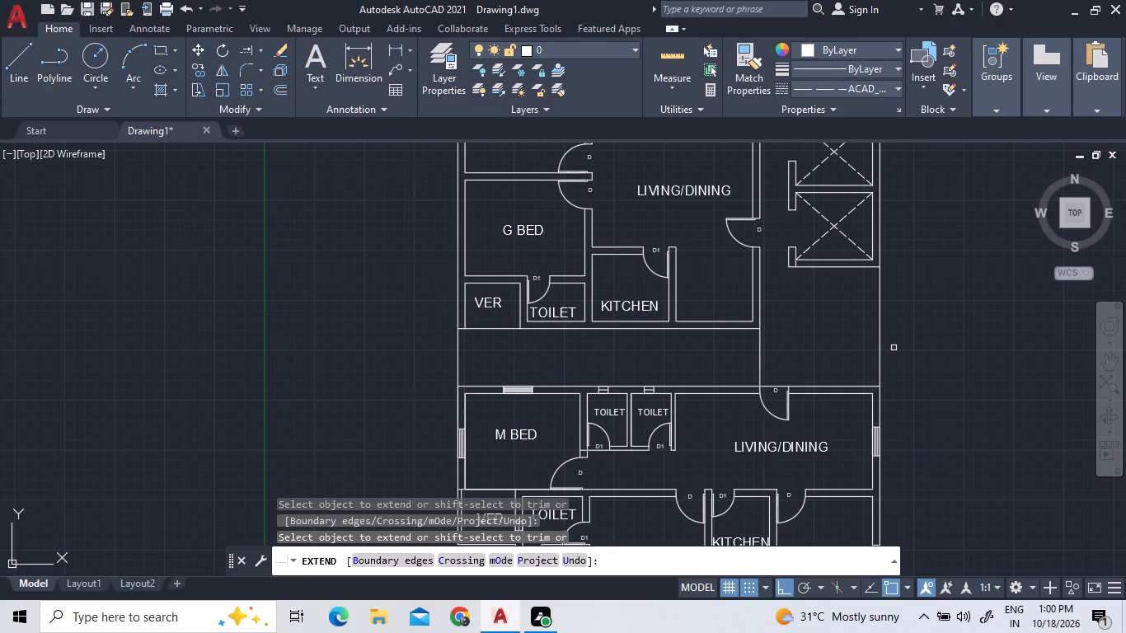
scroll(893, 365, down, 1)
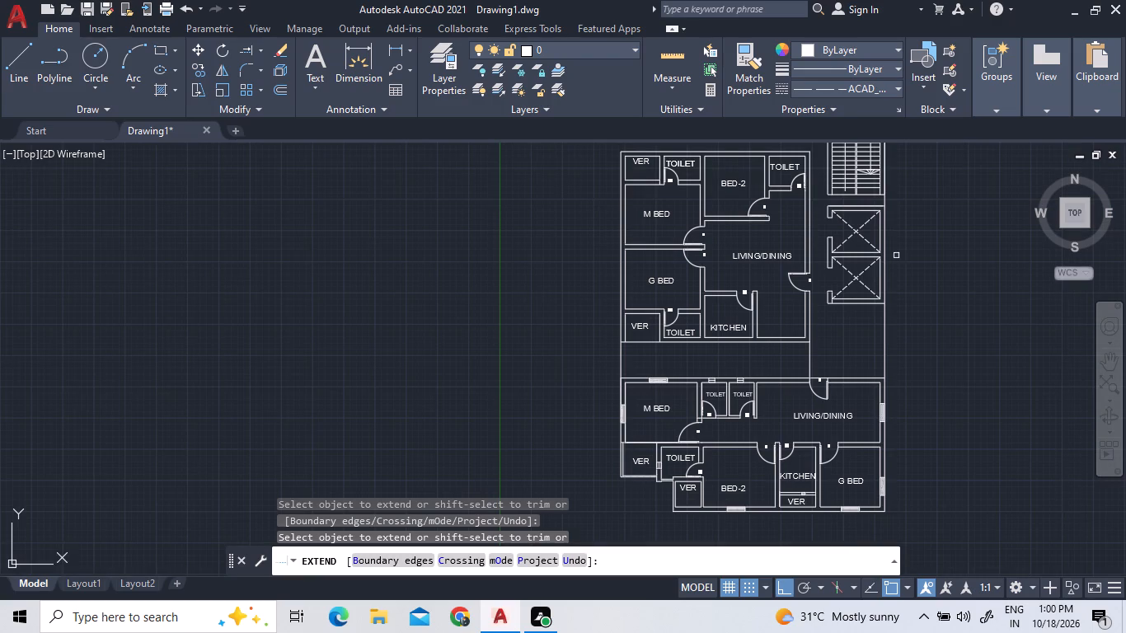
scroll(894, 264, down, 1)
scroll(873, 279, up, 2)
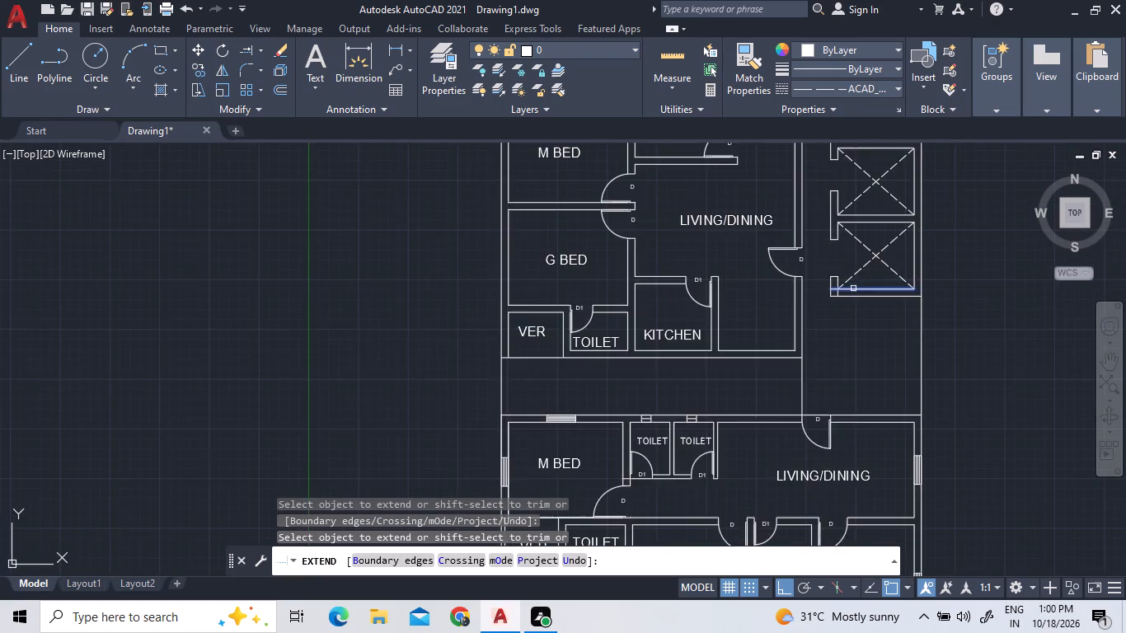
scroll(853, 288, up, 1)
right_click(855, 403)
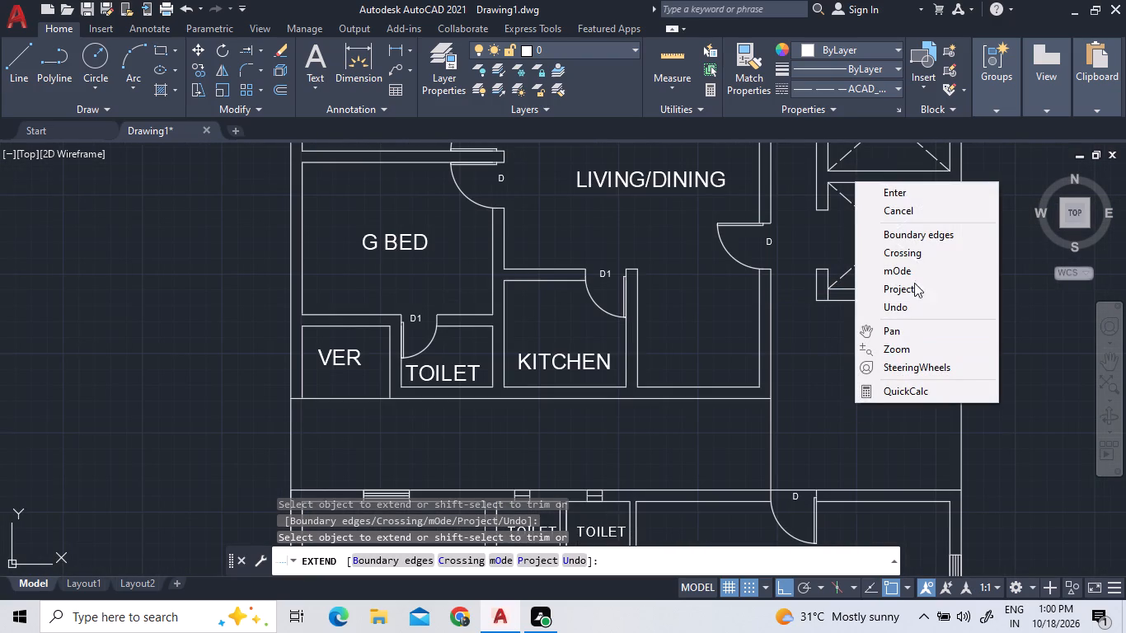
click(887, 192)
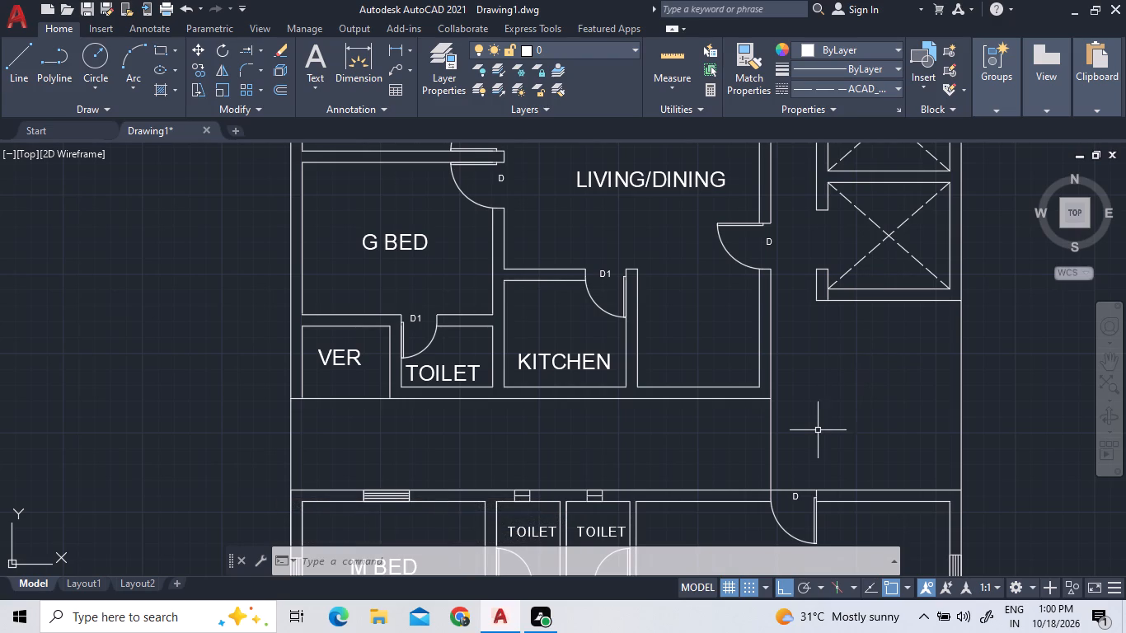
Extend both lines of the lower lift's door-side wall and the inner line of its opposite wall down to the mirrored apartment's top wall.
scroll(801, 453, down, 1)
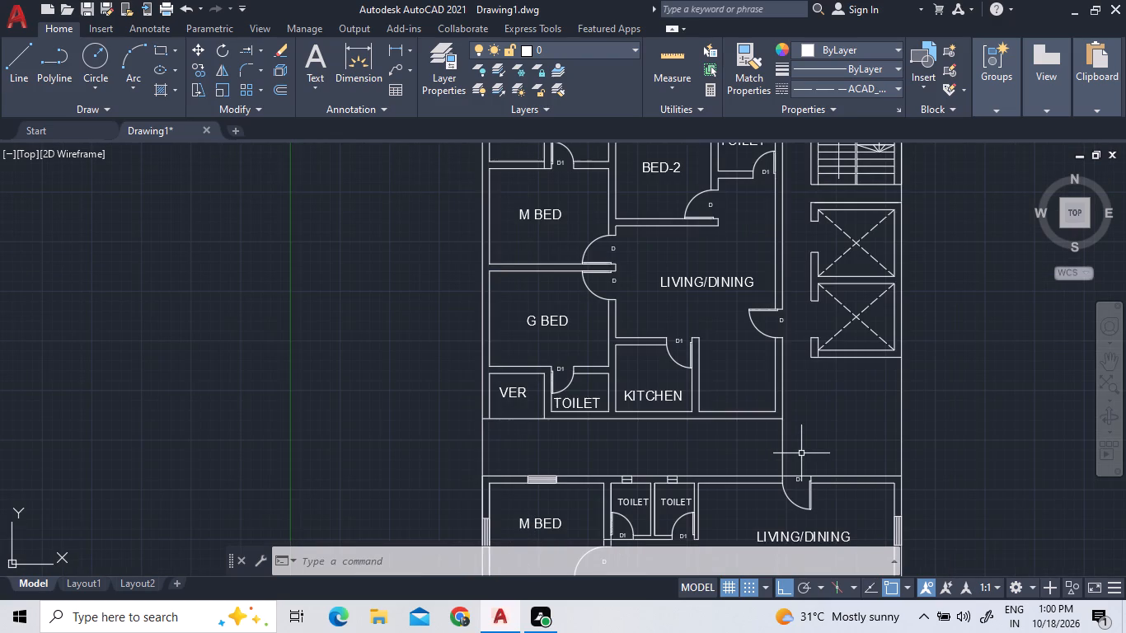
scroll(800, 446, down, 3)
scroll(801, 443, up, 3)
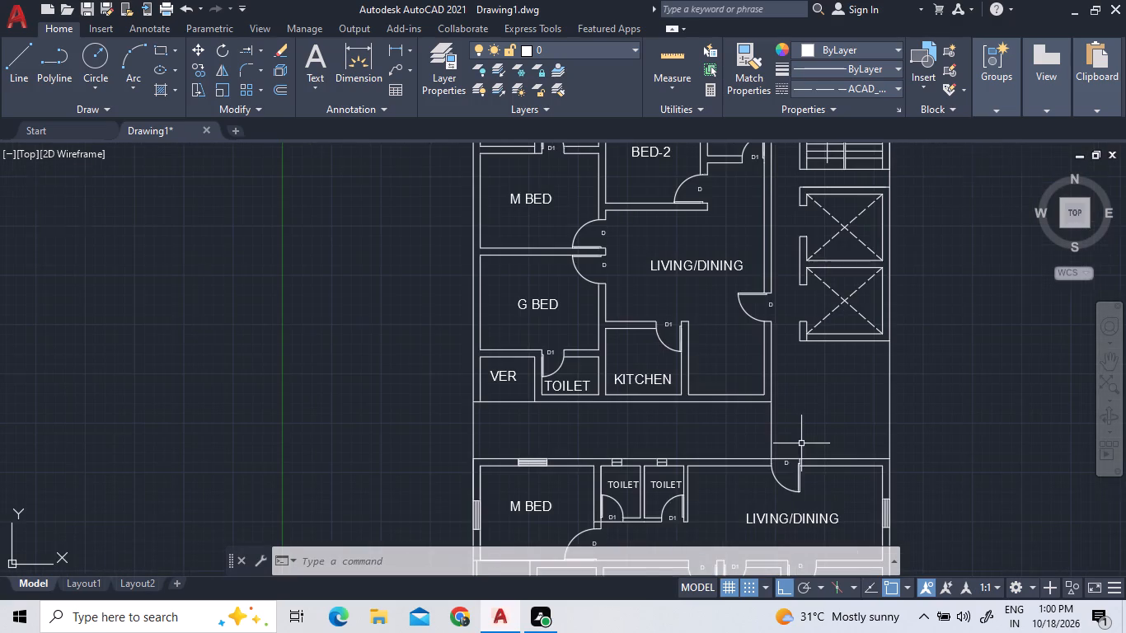
scroll(785, 443, up, 2)
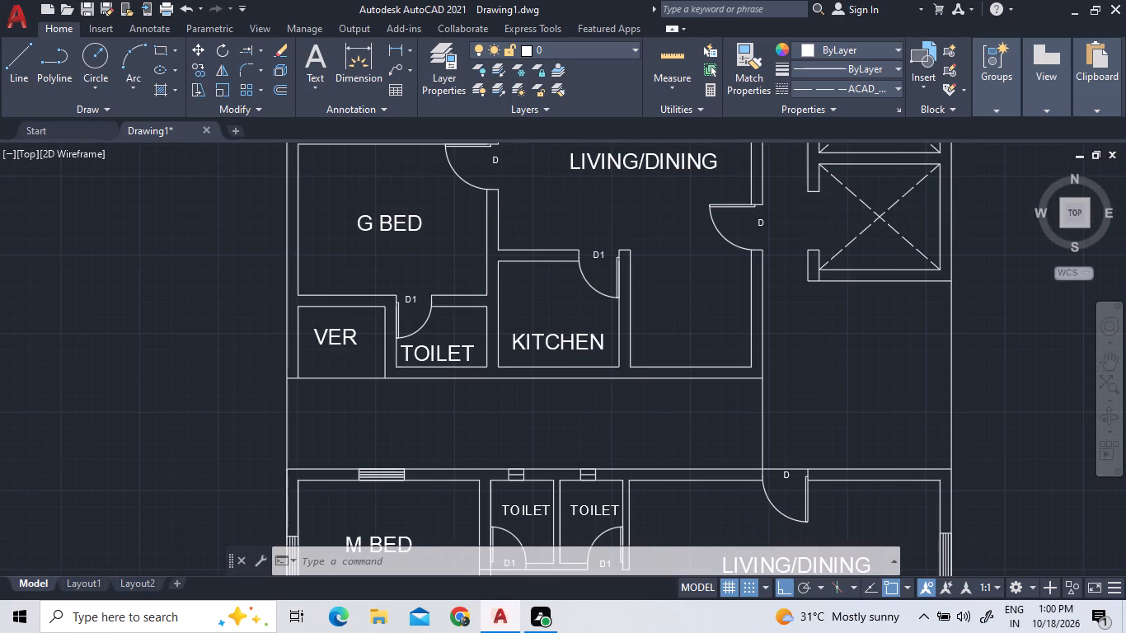
scroll(784, 443, down, 1)
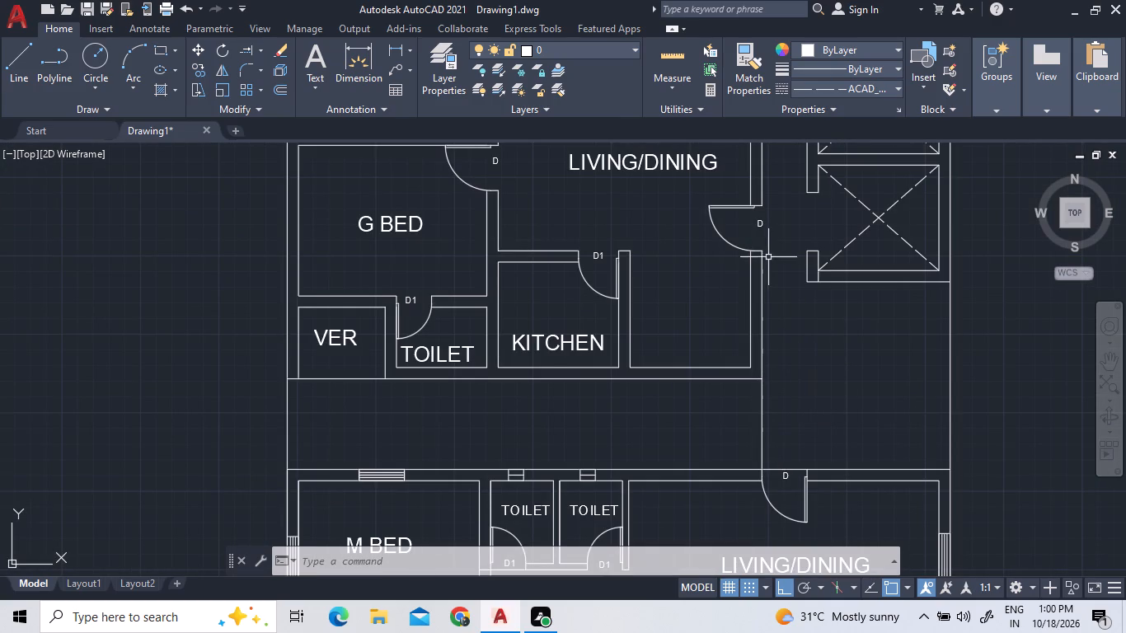
click(244, 54)
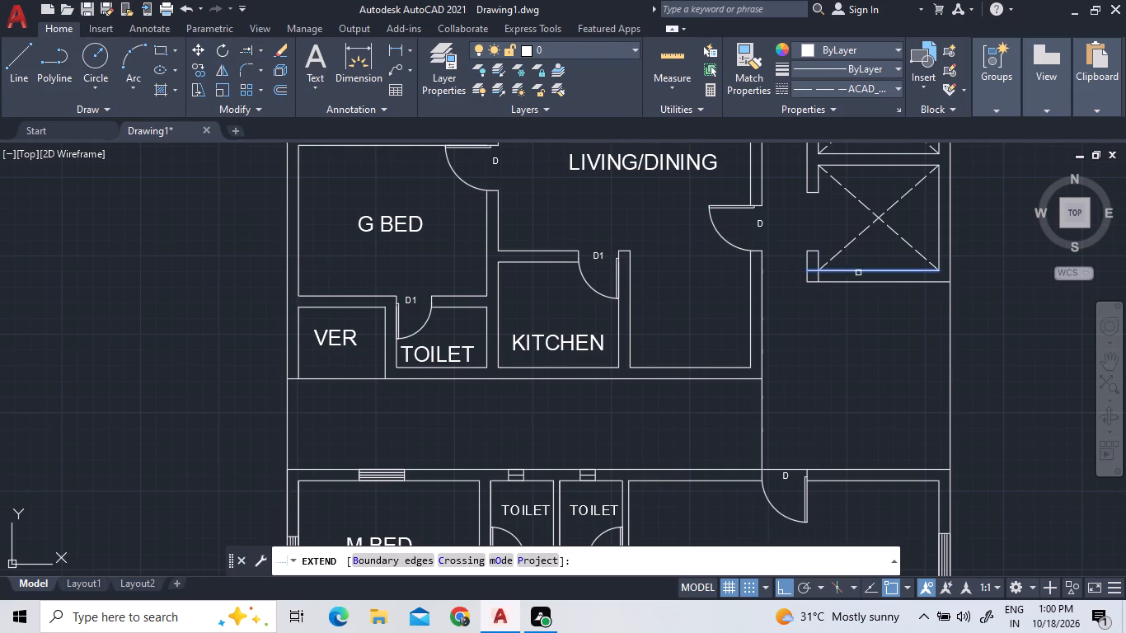
click(806, 271)
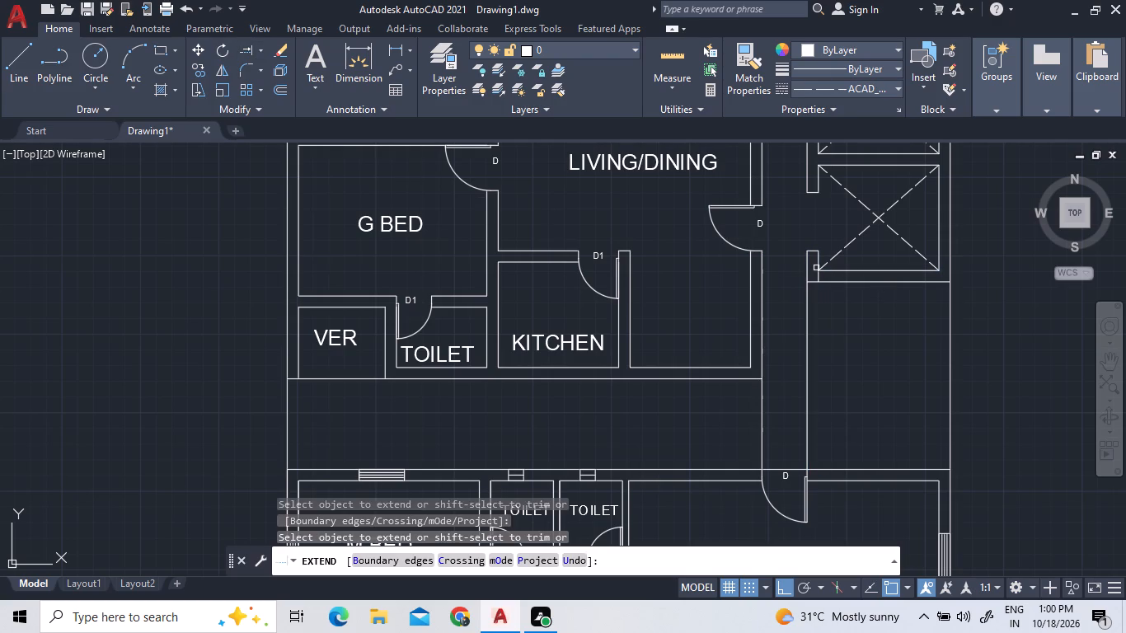
scroll(826, 358, down, 2)
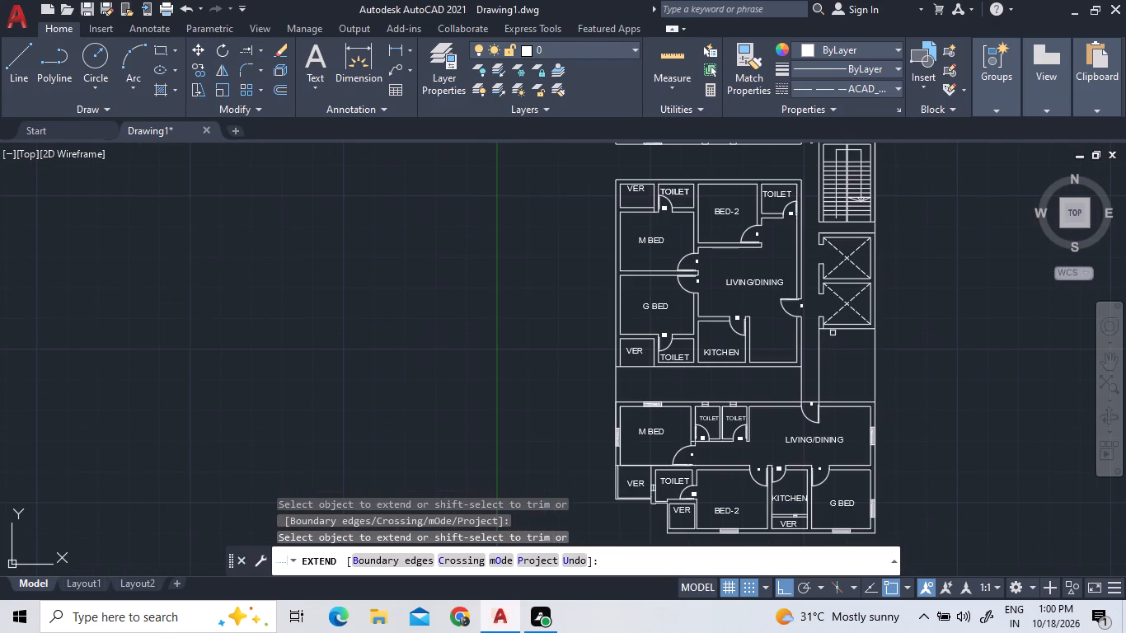
scroll(831, 326, up, 5)
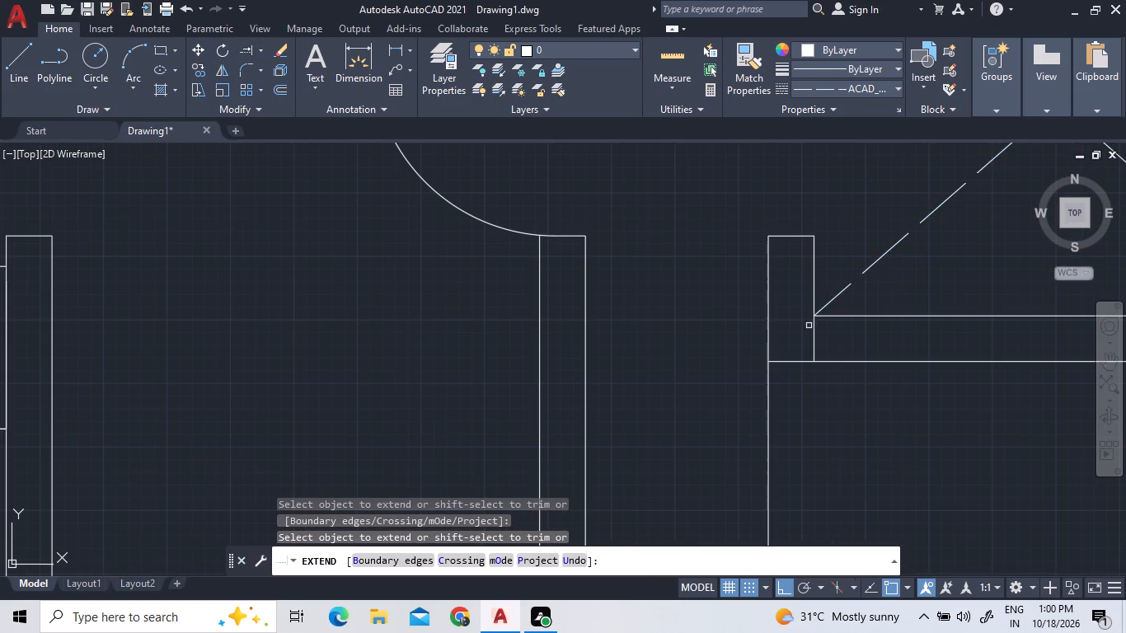
scroll(812, 331, down, 2)
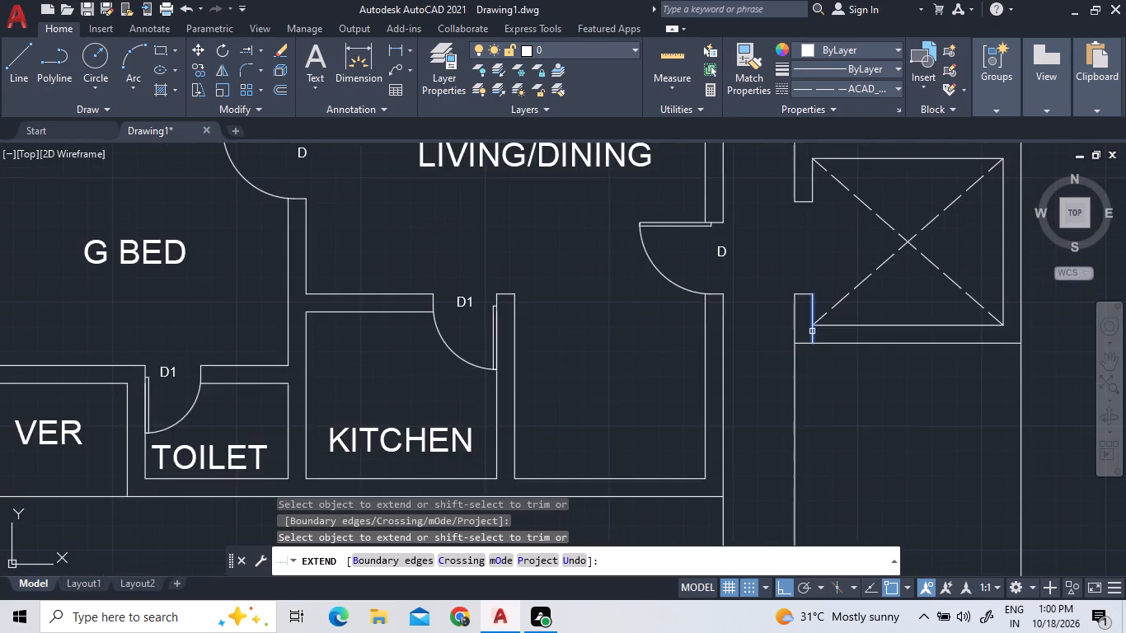
scroll(812, 331, down, 2)
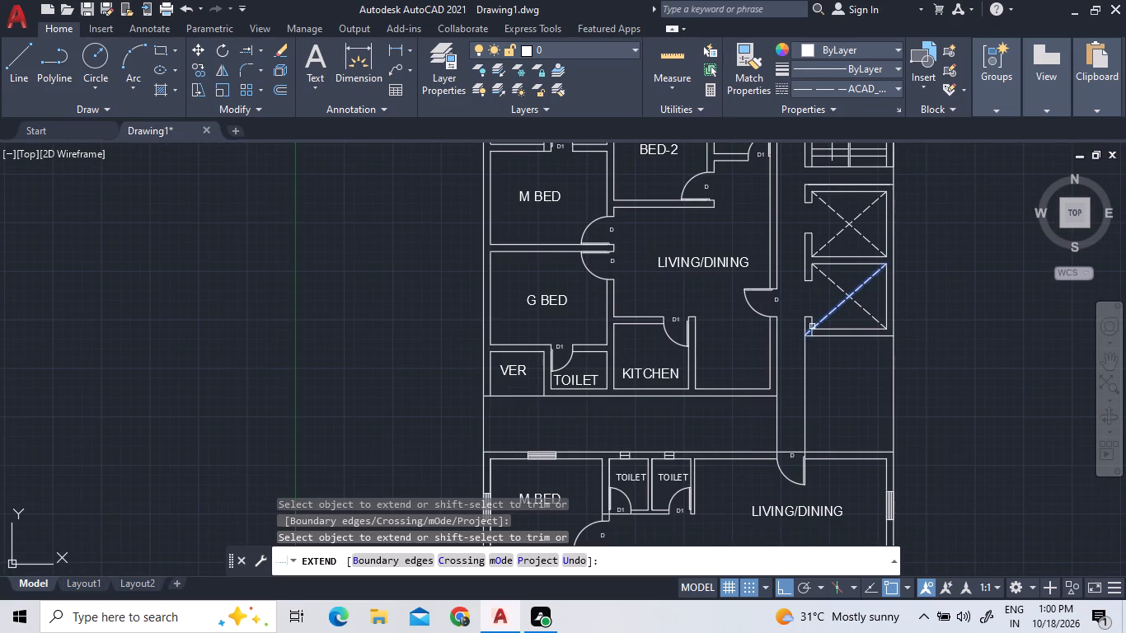
triple_click(812, 332)
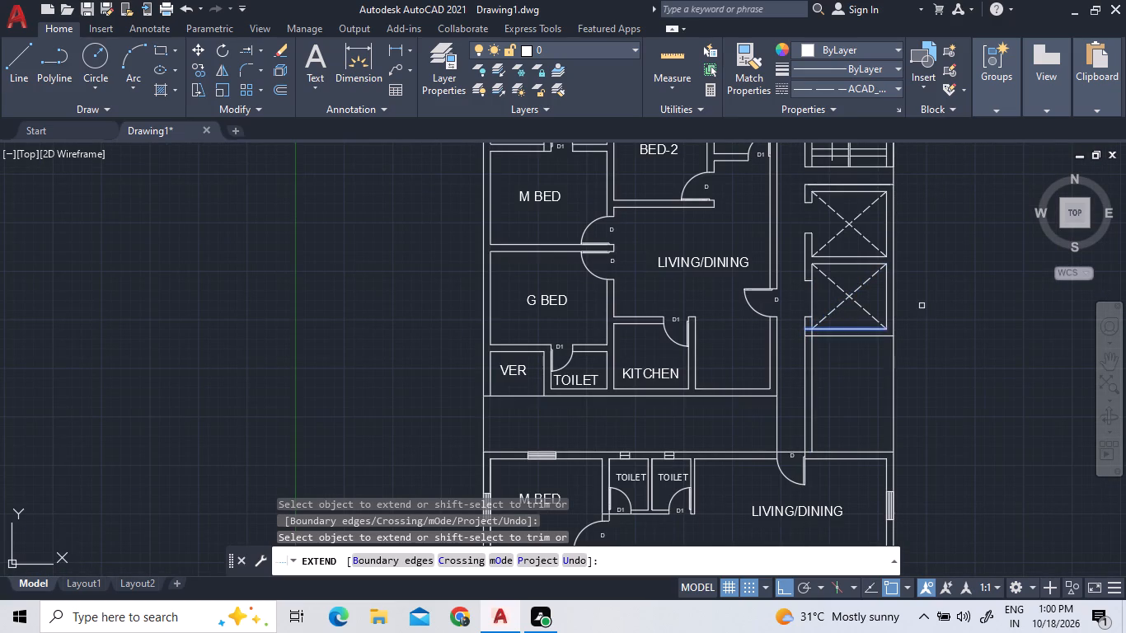
click(889, 303)
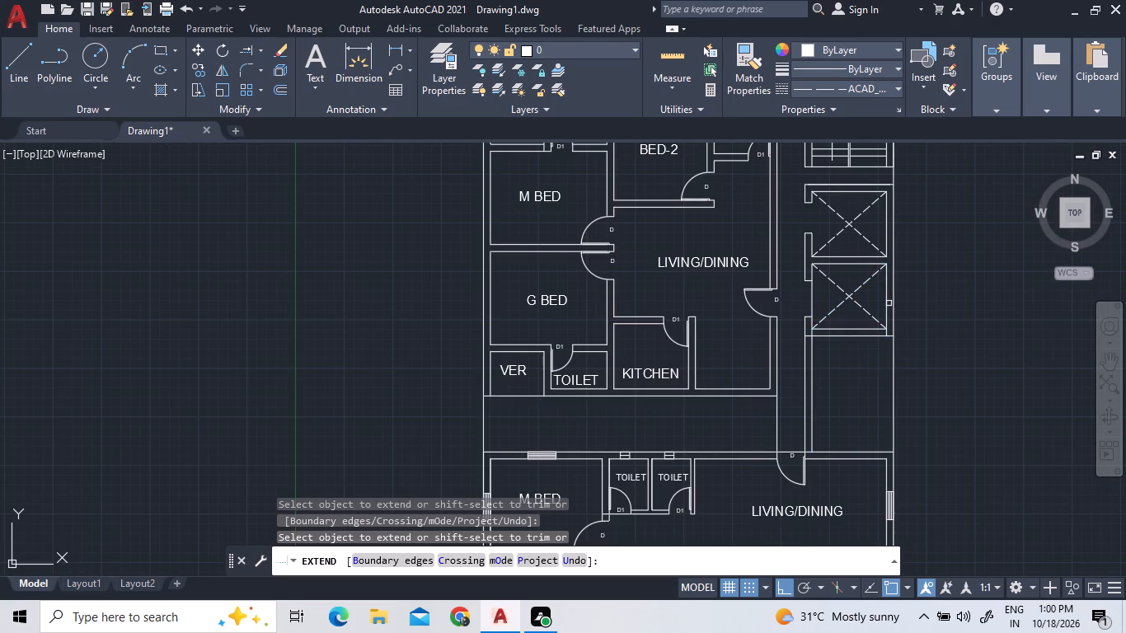
double_click(888, 307)
scroll(715, 429, up, 1)
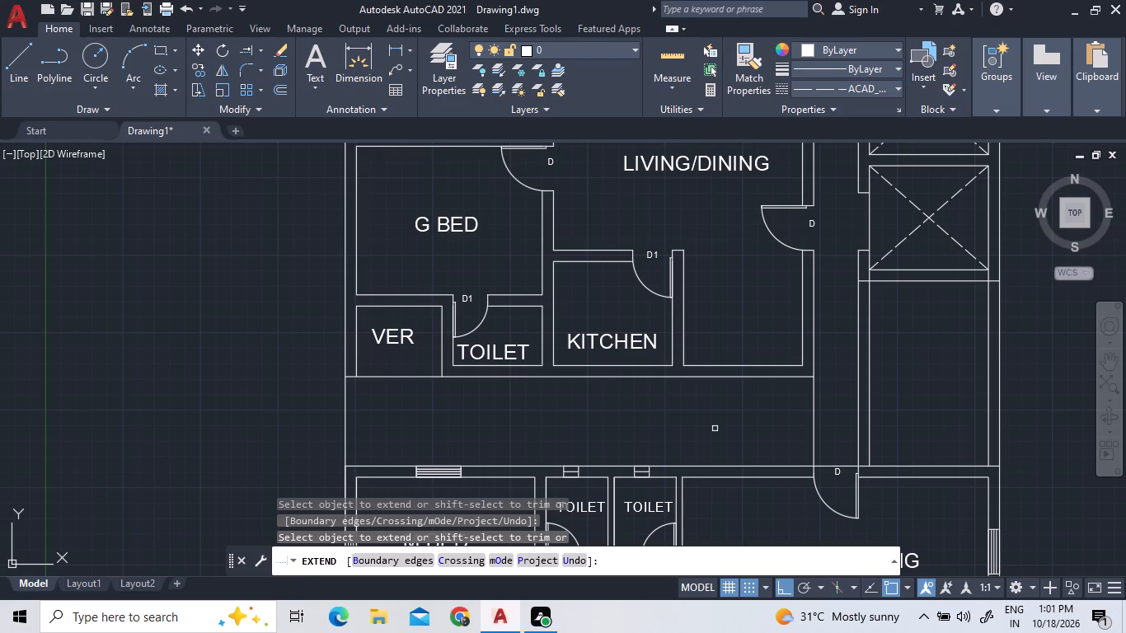
scroll(712, 434, down, 1)
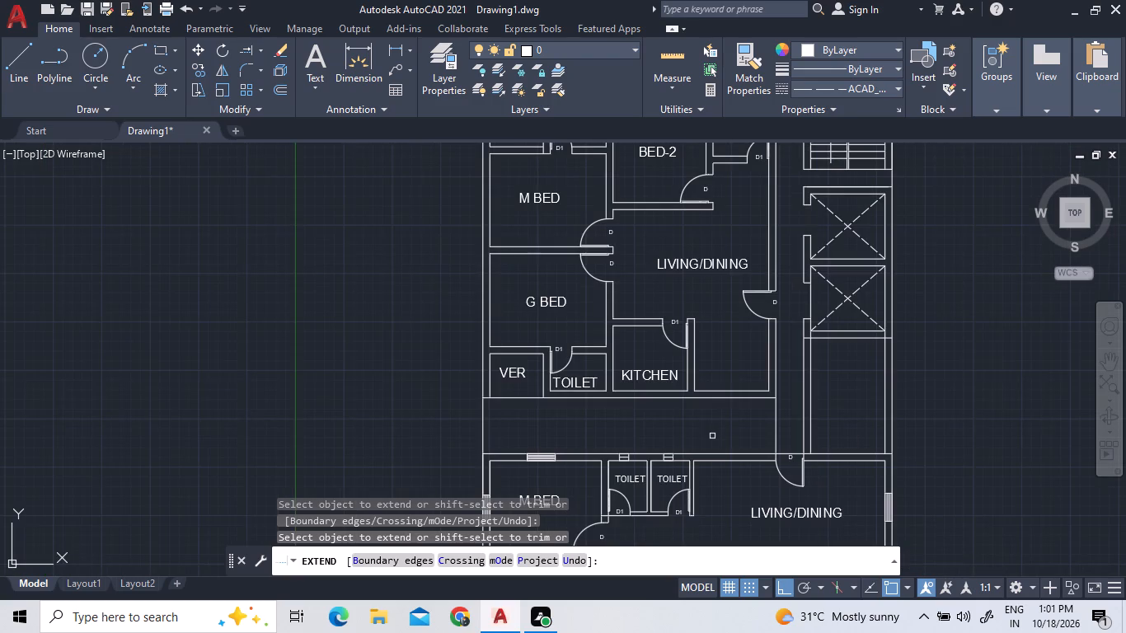
right_click(966, 412)
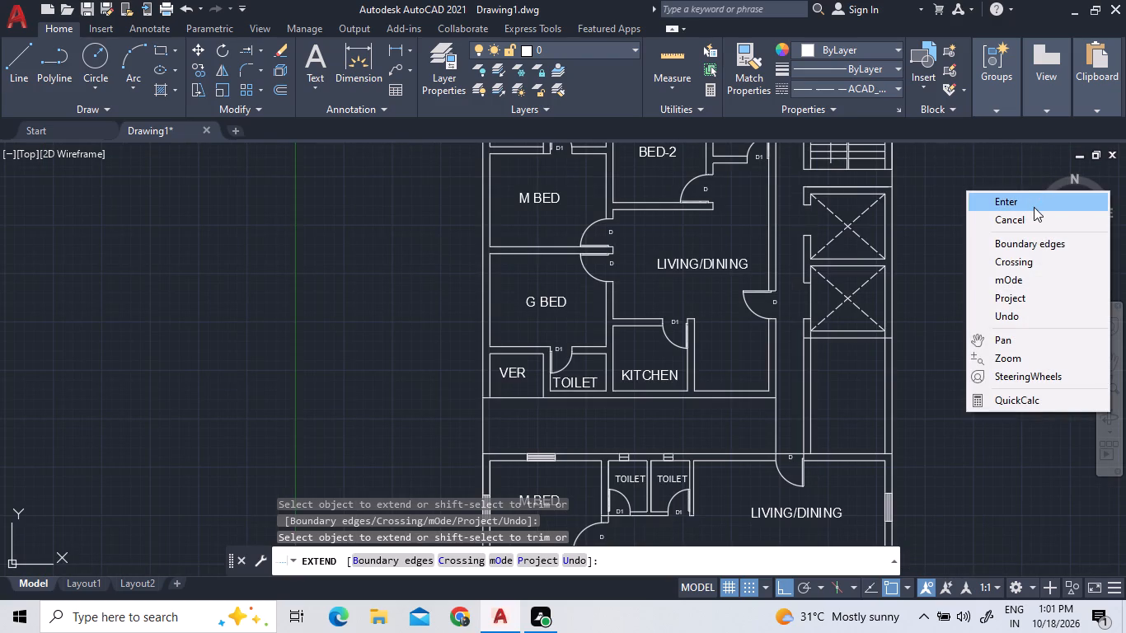
Trim away the two side wall line segments that cross the gap between the middle apartment's bottom wall and the mirrored apartment's top wall.
click(1033, 207)
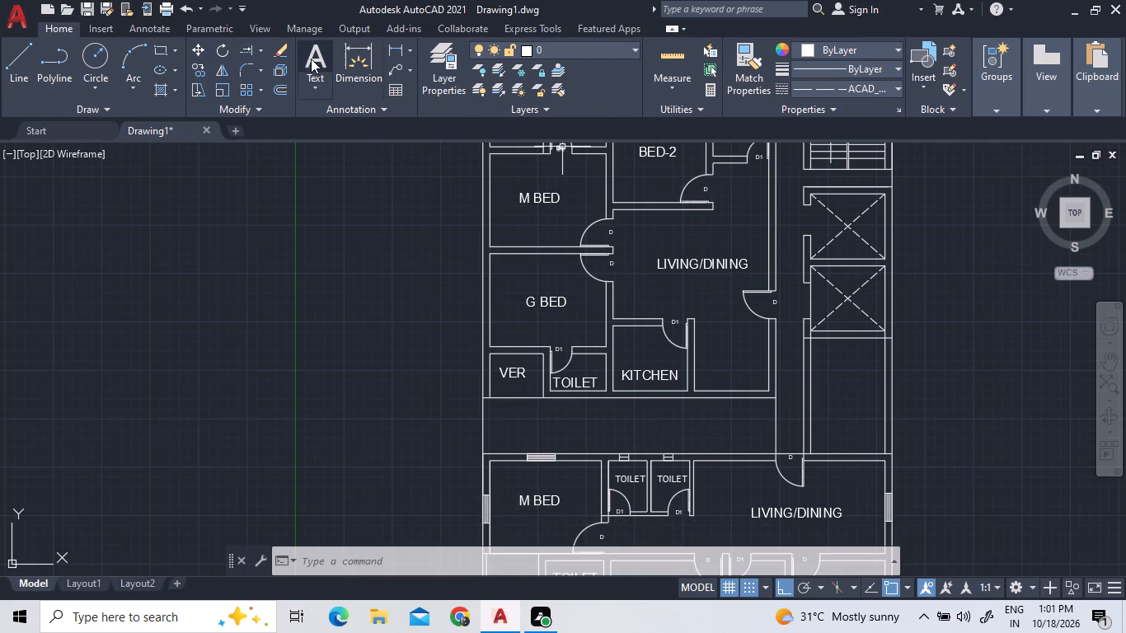
click(256, 47)
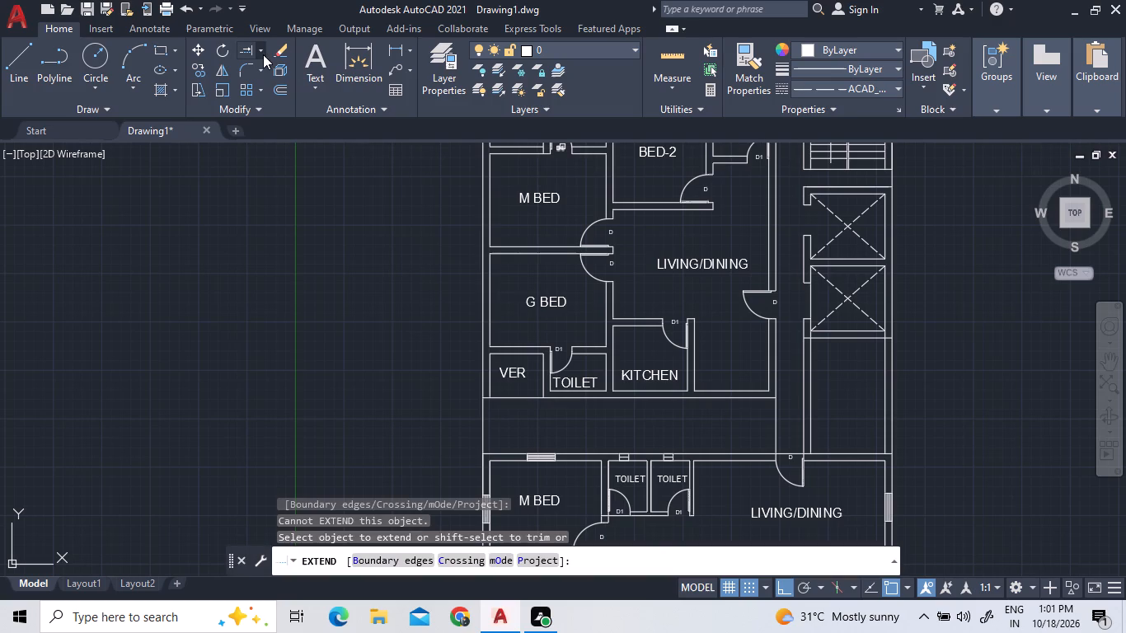
double_click(256, 50)
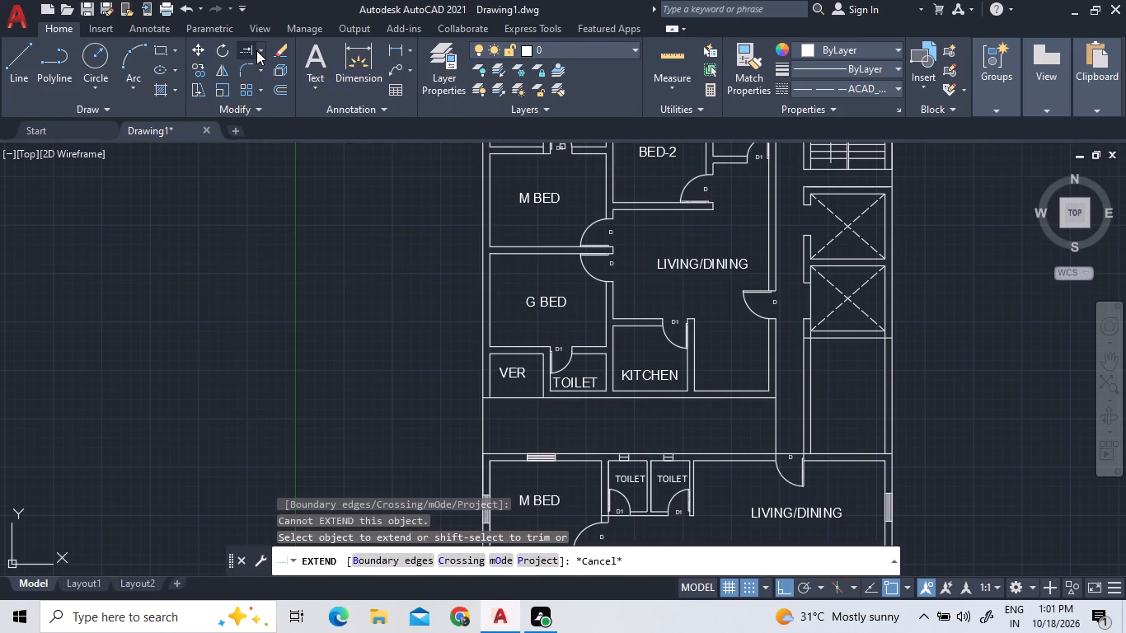
double_click(263, 50)
triple_click(262, 50)
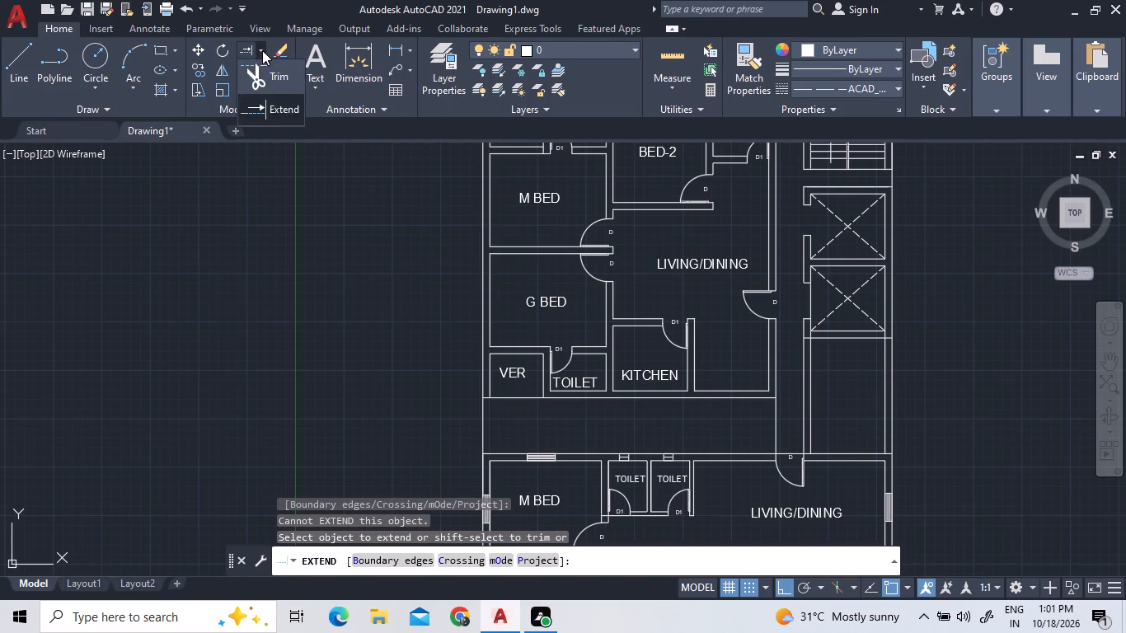
triple_click(262, 68)
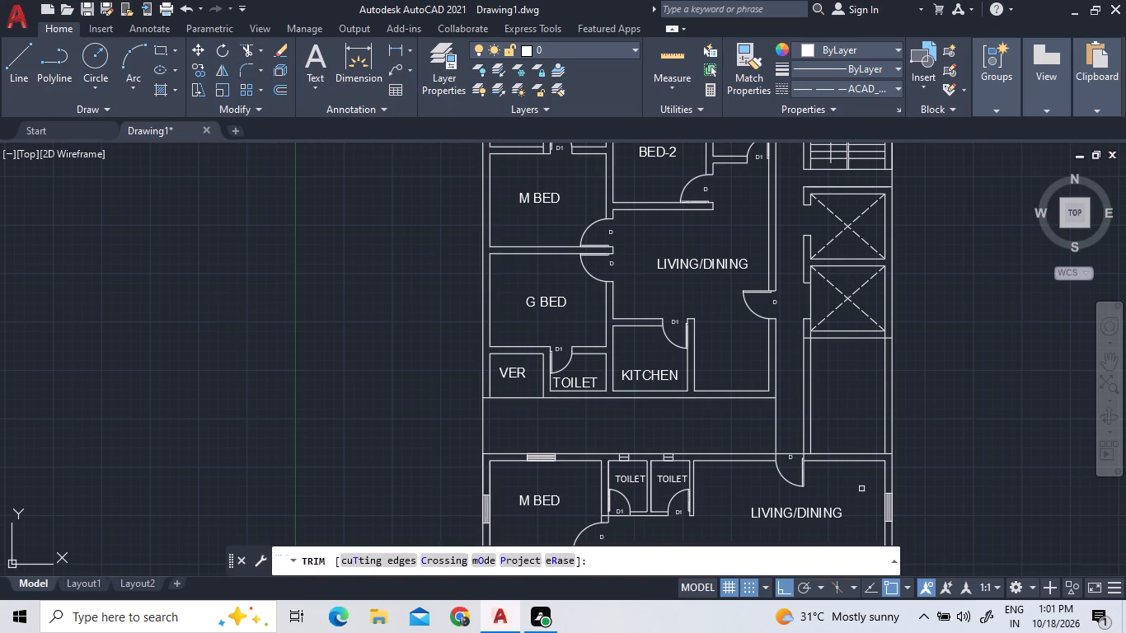
double_click(776, 437)
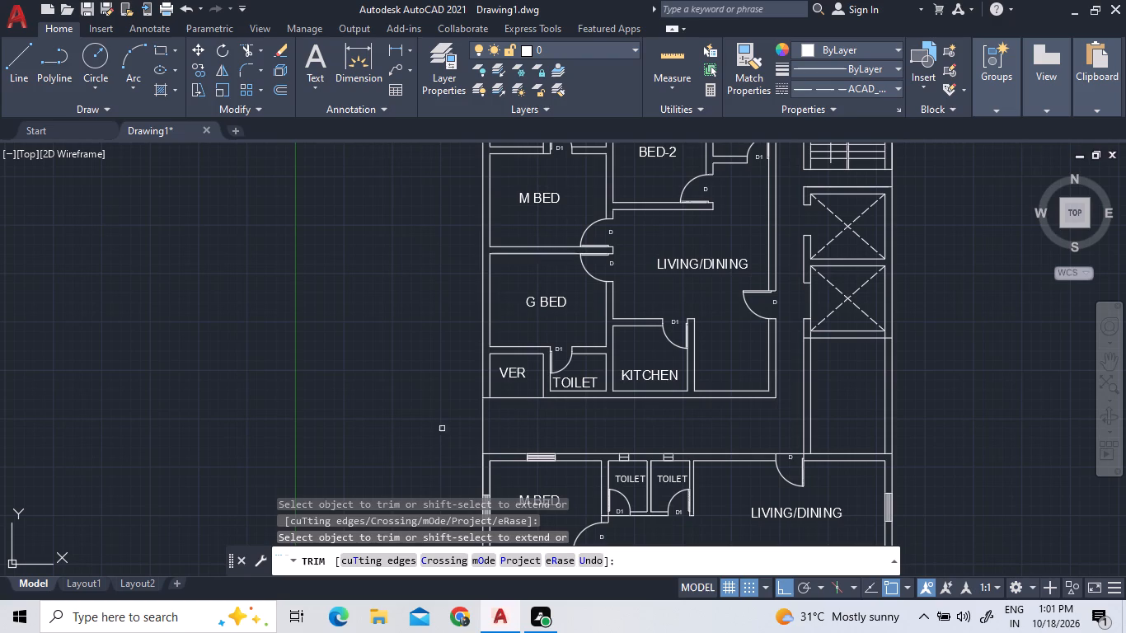
double_click(484, 425)
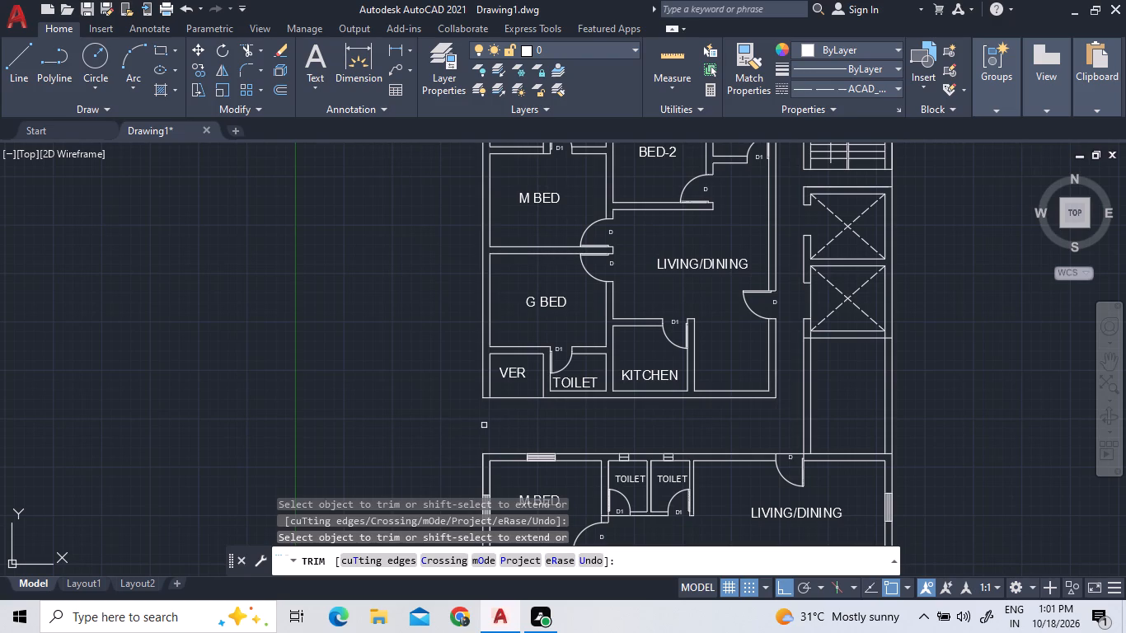
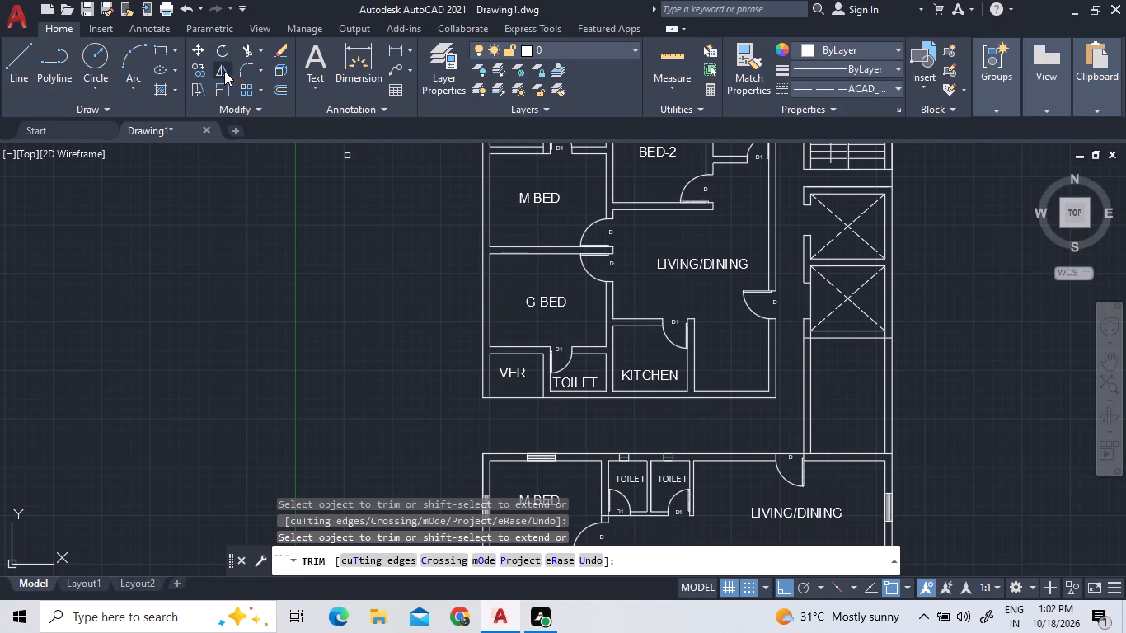
Offset the top outer wall line of the lower flat by 3' towards the upper flat.
double_click(274, 91)
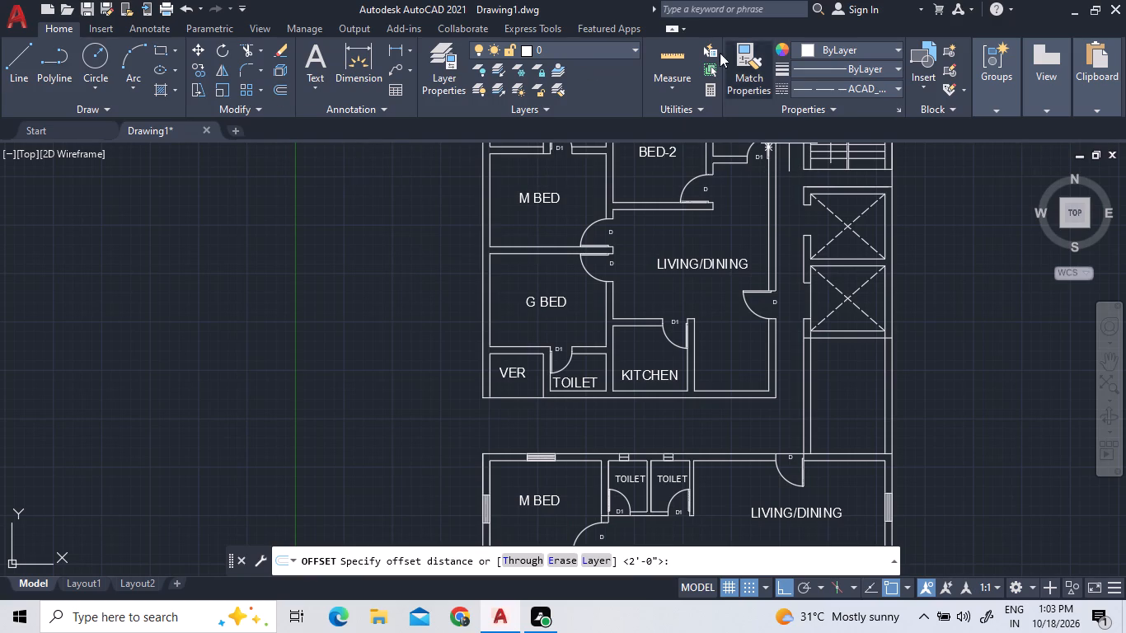
click(679, 68)
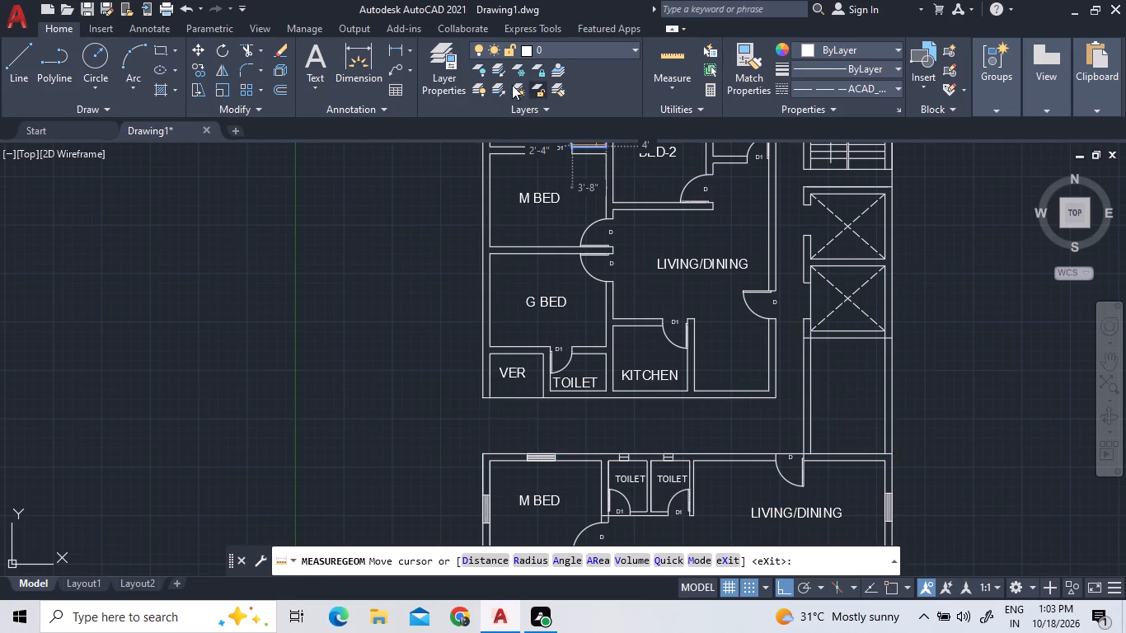
click(276, 90)
text(3')
key(Return)
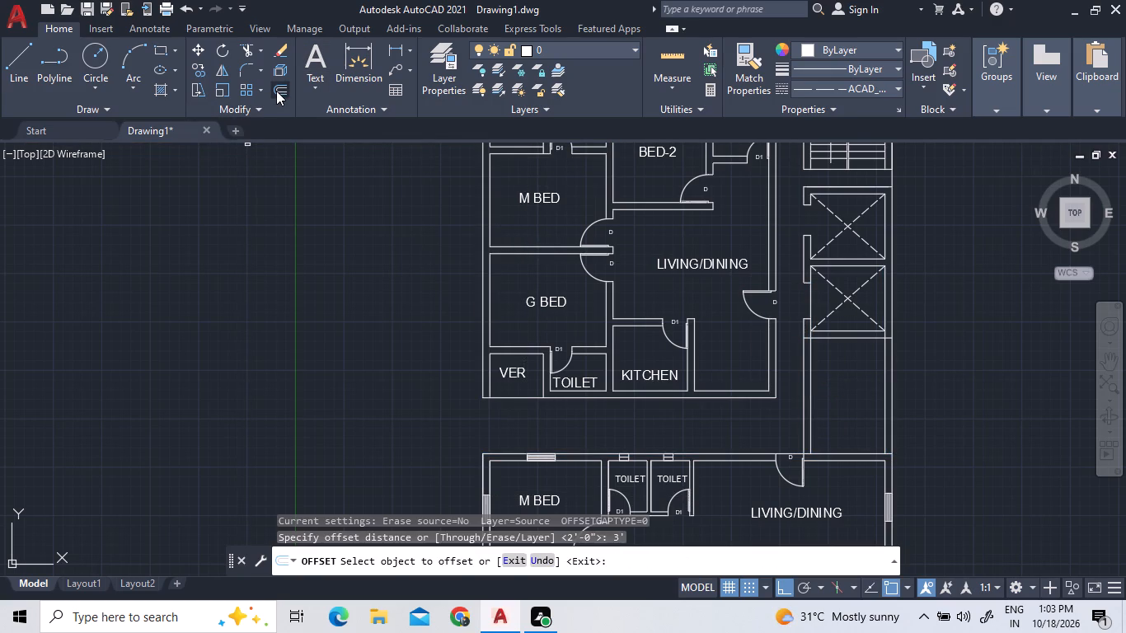
click(734, 453)
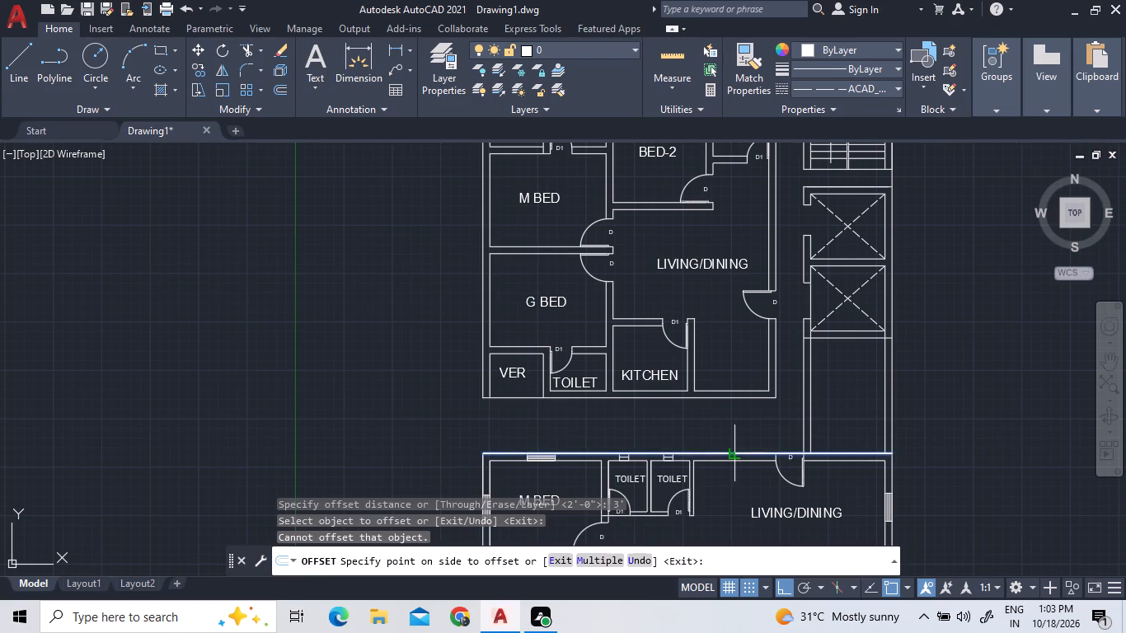
click(737, 435)
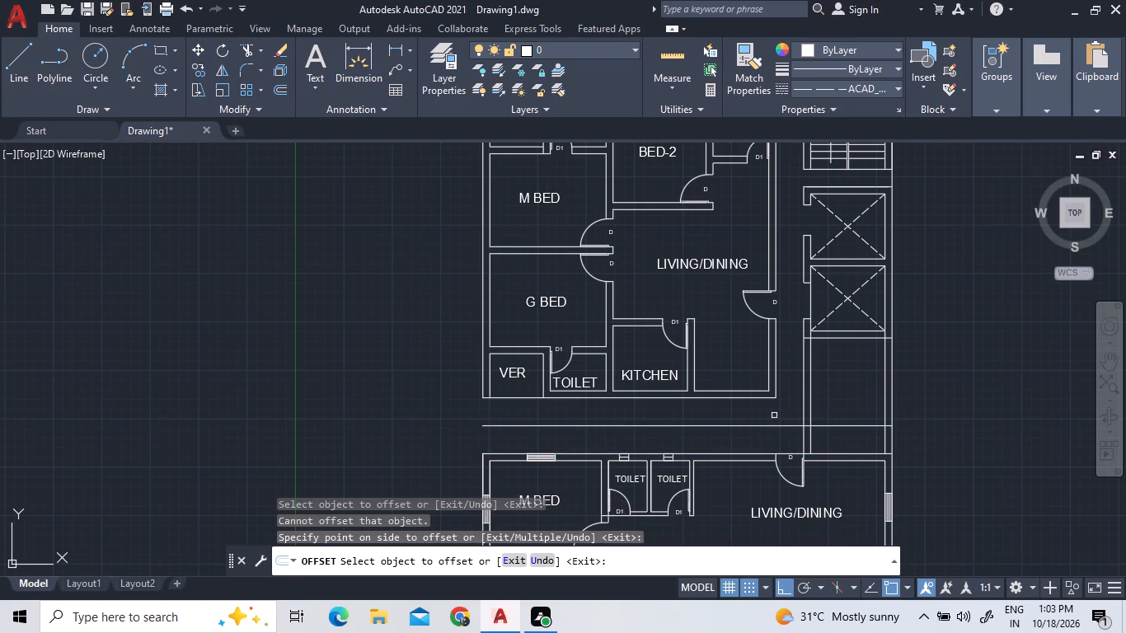
Trim the new offset line between the two flats so that it remains only across the shaft below the lifts.
click(246, 49)
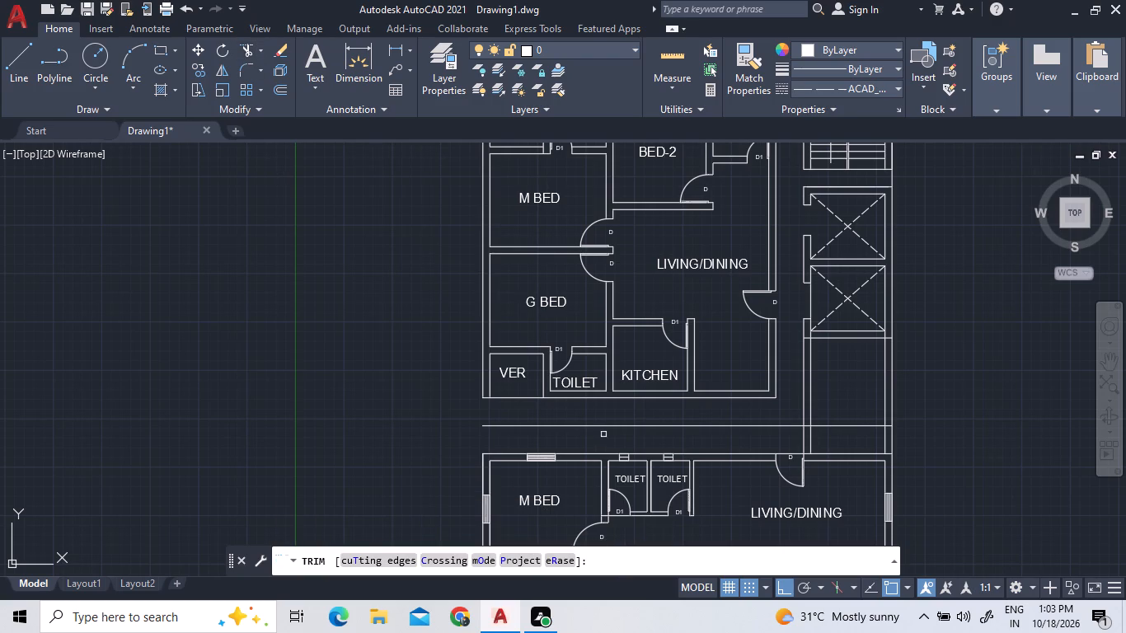
click(603, 424)
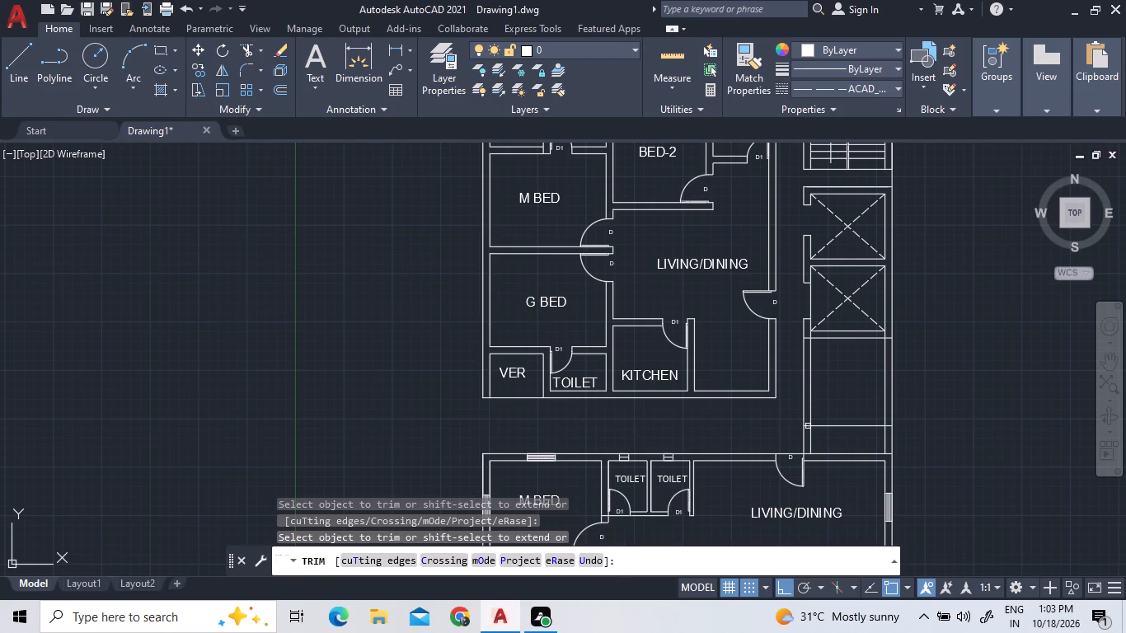
scroll(884, 431, up, 1)
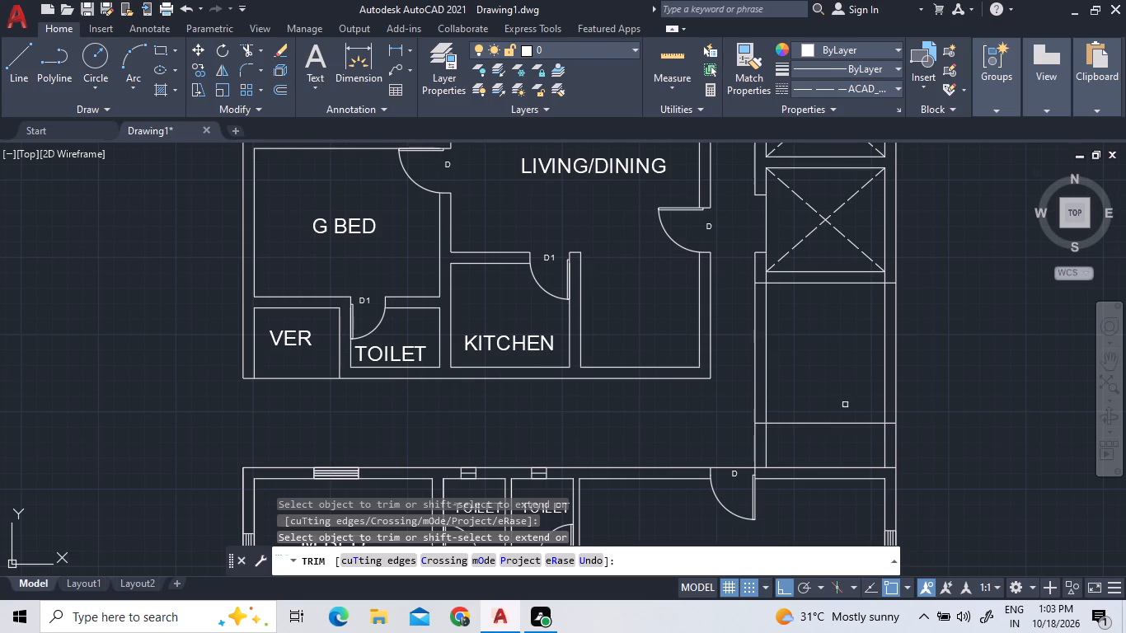
right_click(798, 373)
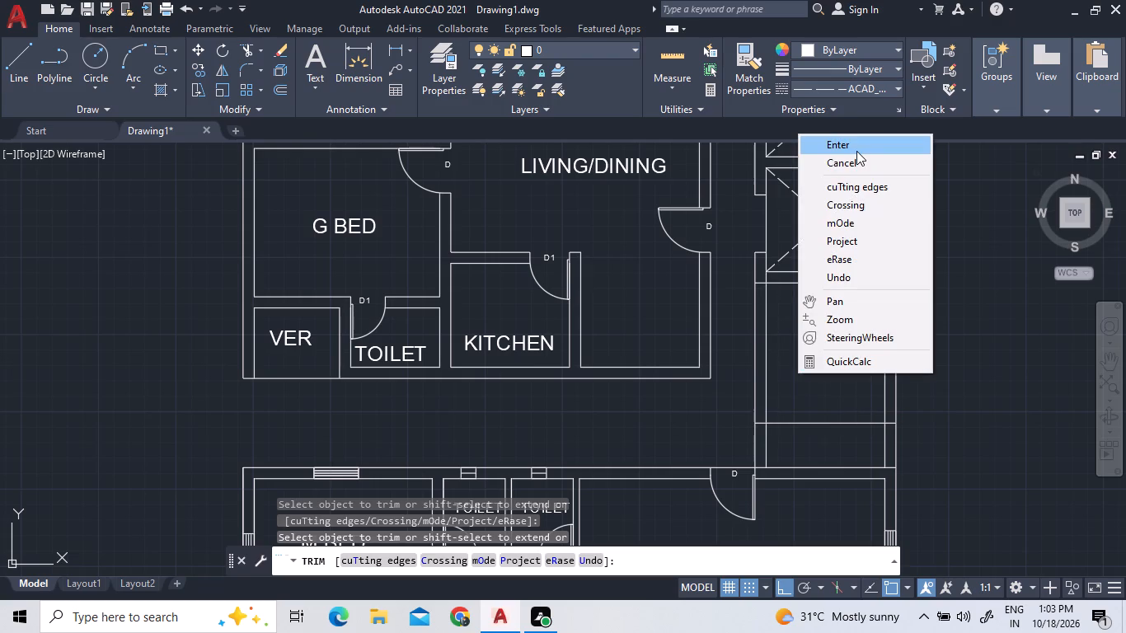
double_click(856, 151)
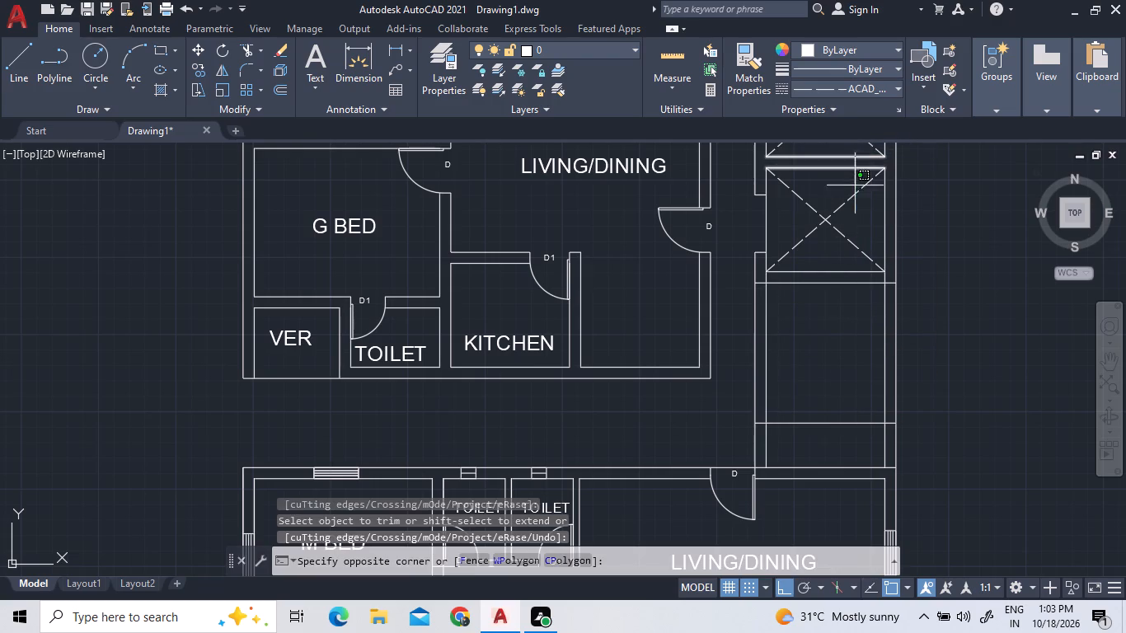
triple_click(850, 149)
click(850, 149)
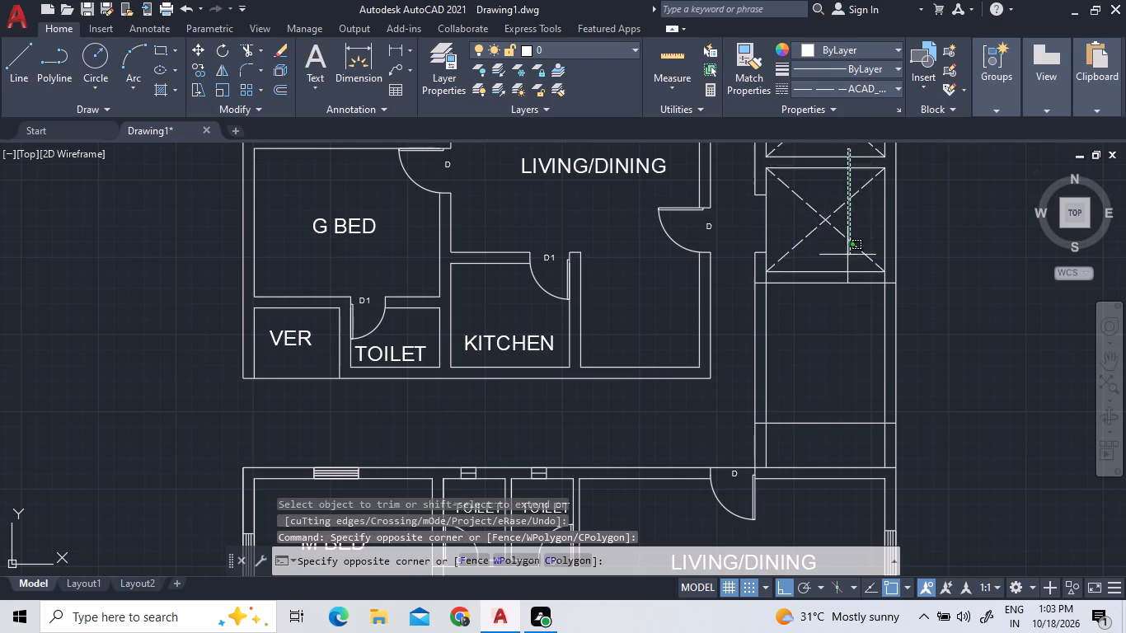
double_click(856, 149)
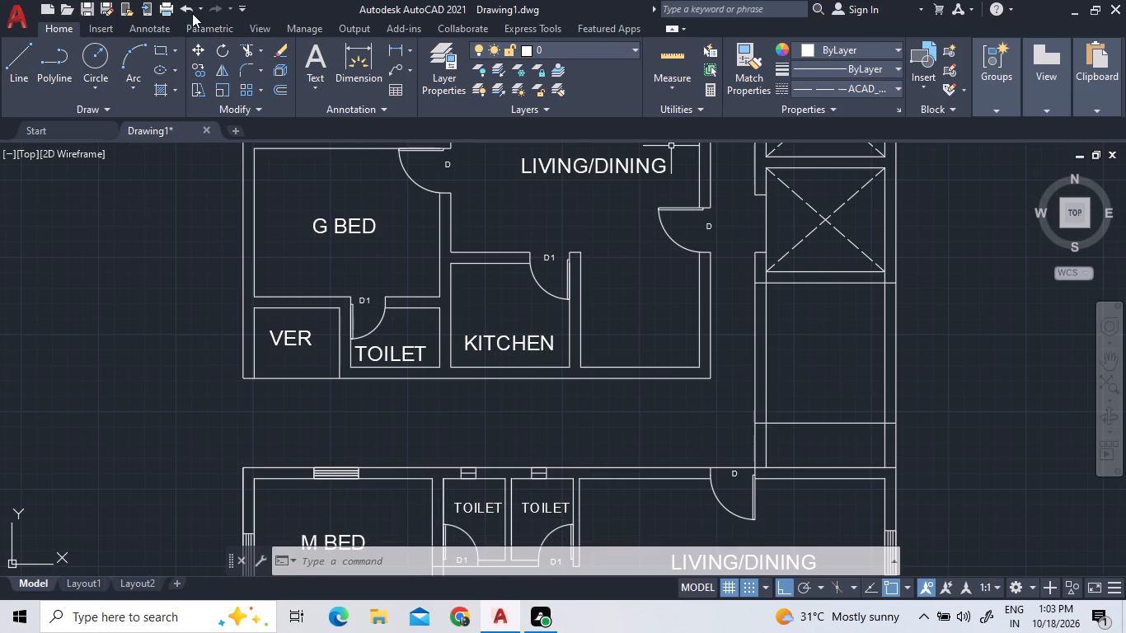
Starting from the trimmed line in the shaft, offset four successive stair tread lines towards the lifts at 9" spacing.
click(286, 86)
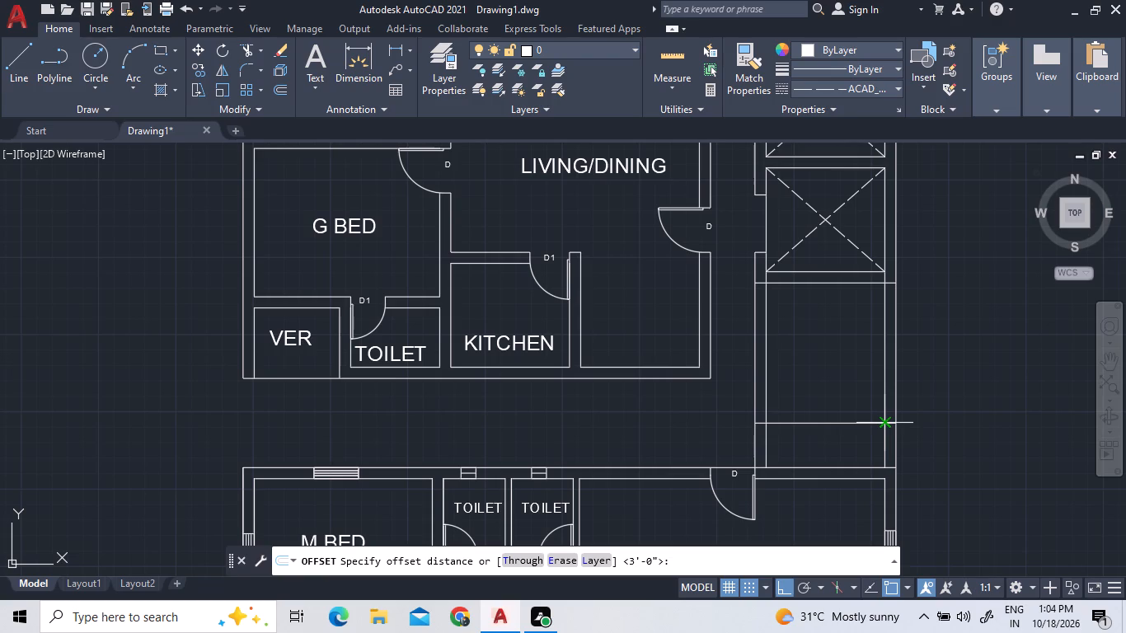
key(9)
key(shift+quotedbl)
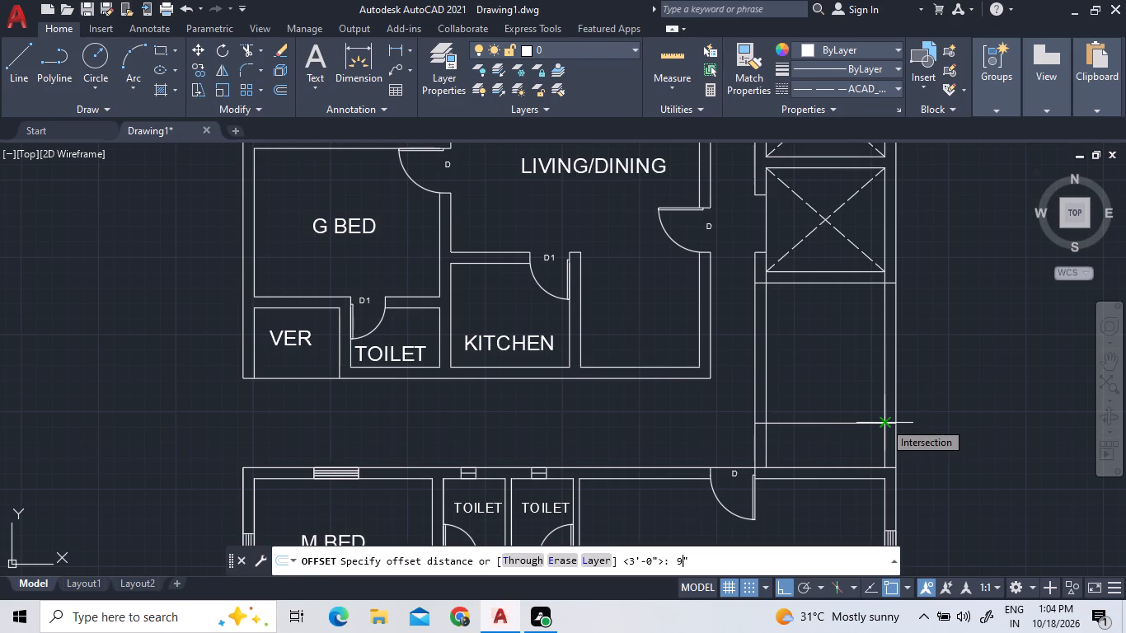
key(Return)
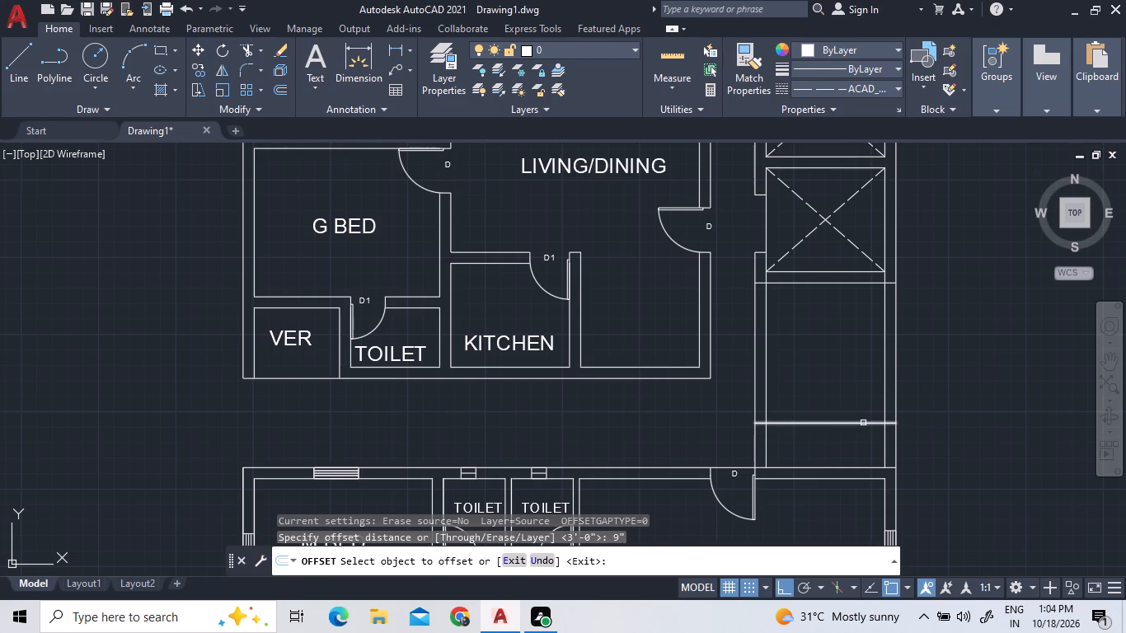
click(863, 423)
click(861, 378)
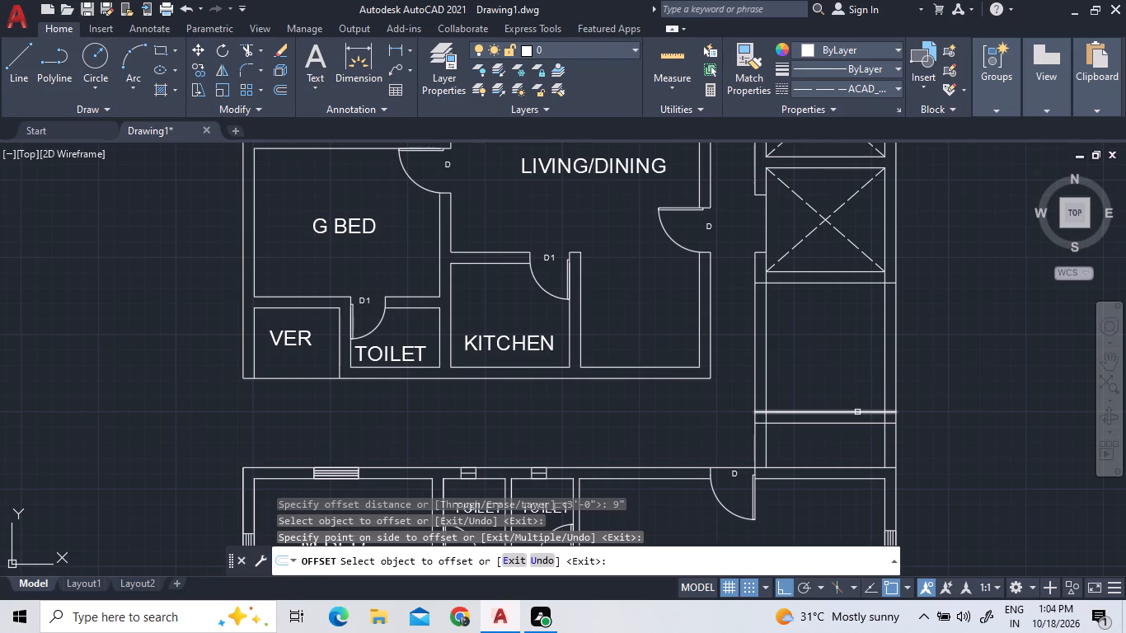
double_click(857, 412)
click(847, 362)
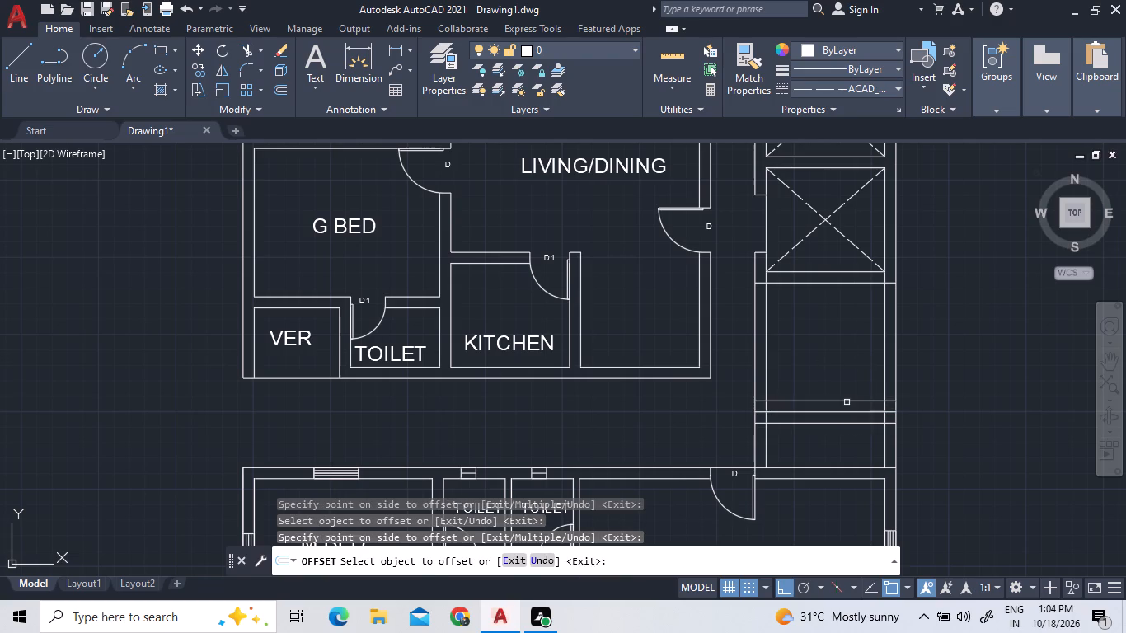
double_click(847, 401)
double_click(842, 371)
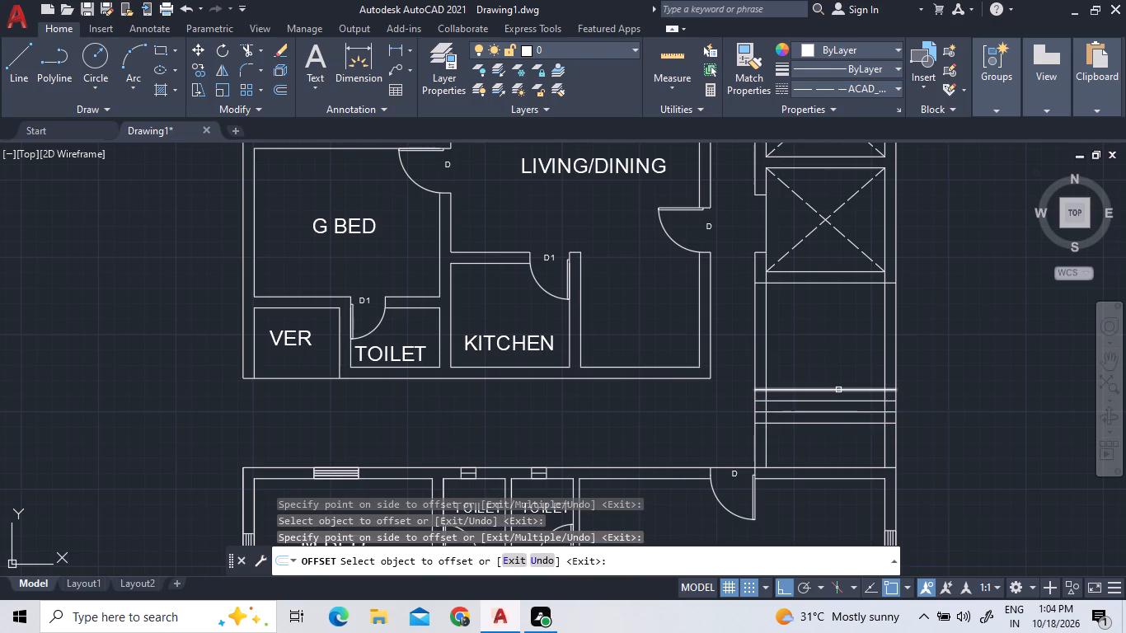
double_click(837, 390)
triple_click(838, 370)
Offset four more successive tread lines towards the lifts at the same 9" spacing.
double_click(832, 377)
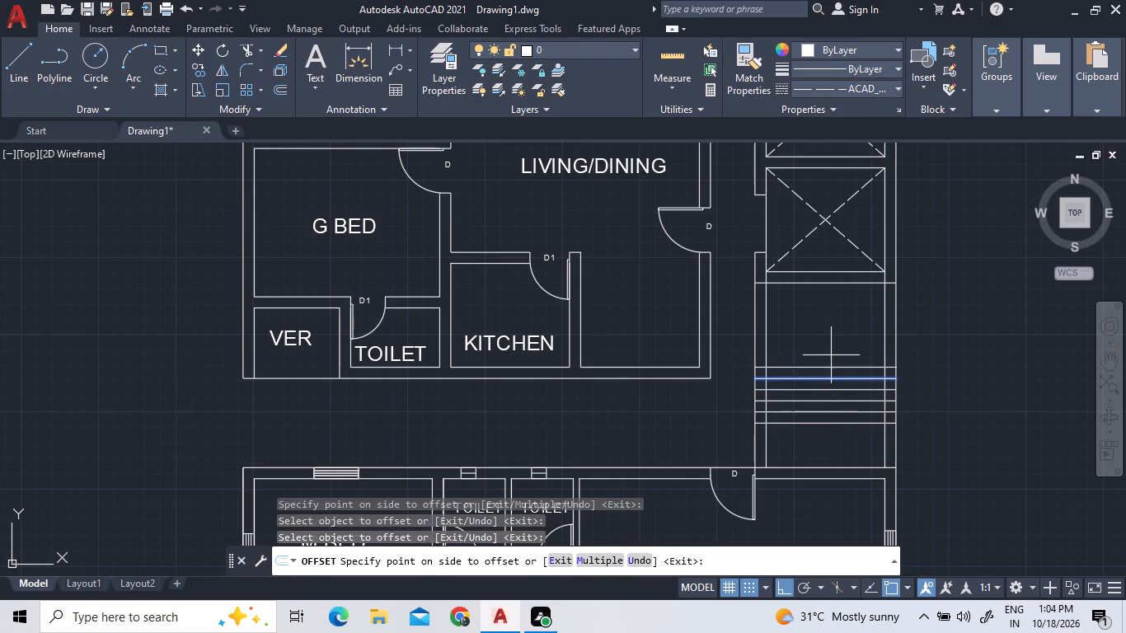
click(829, 337)
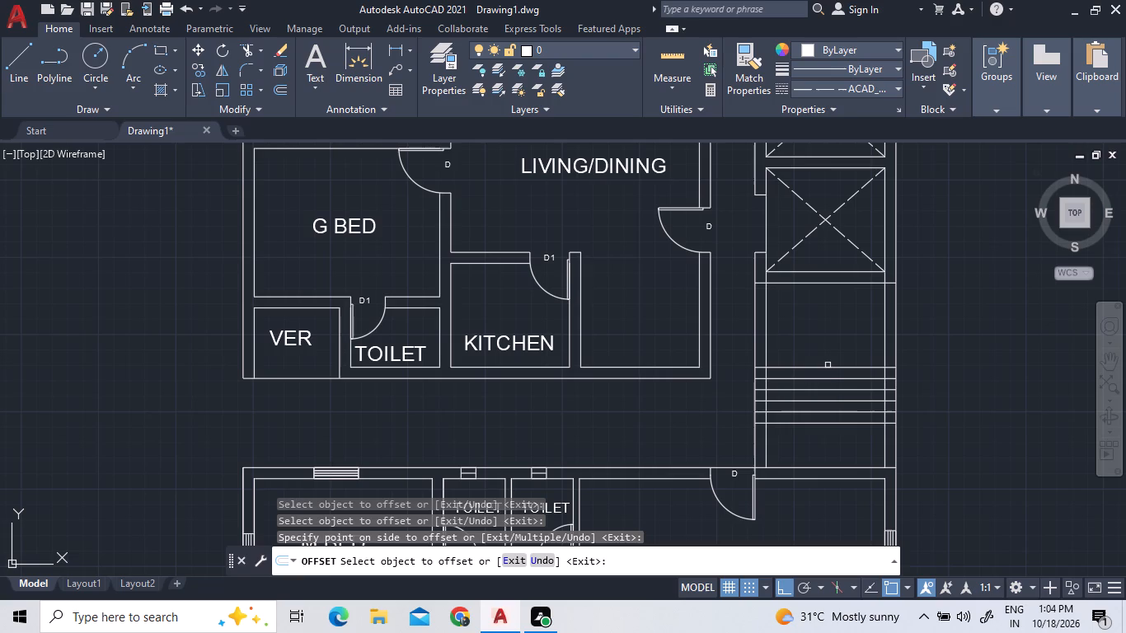
click(828, 367)
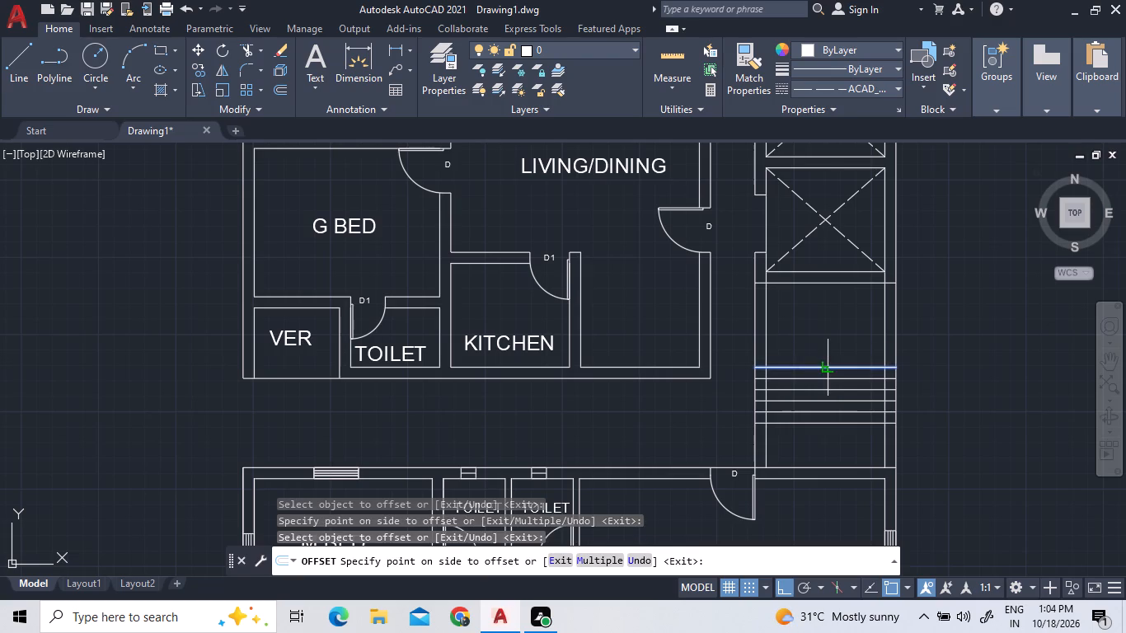
click(828, 340)
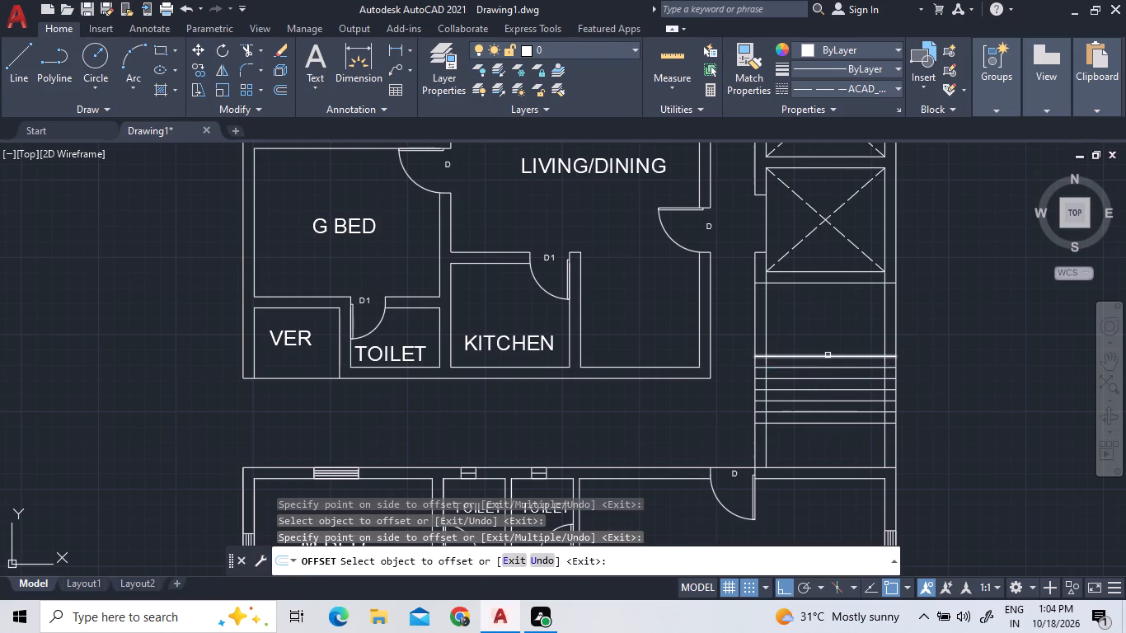
double_click(828, 355)
double_click(828, 330)
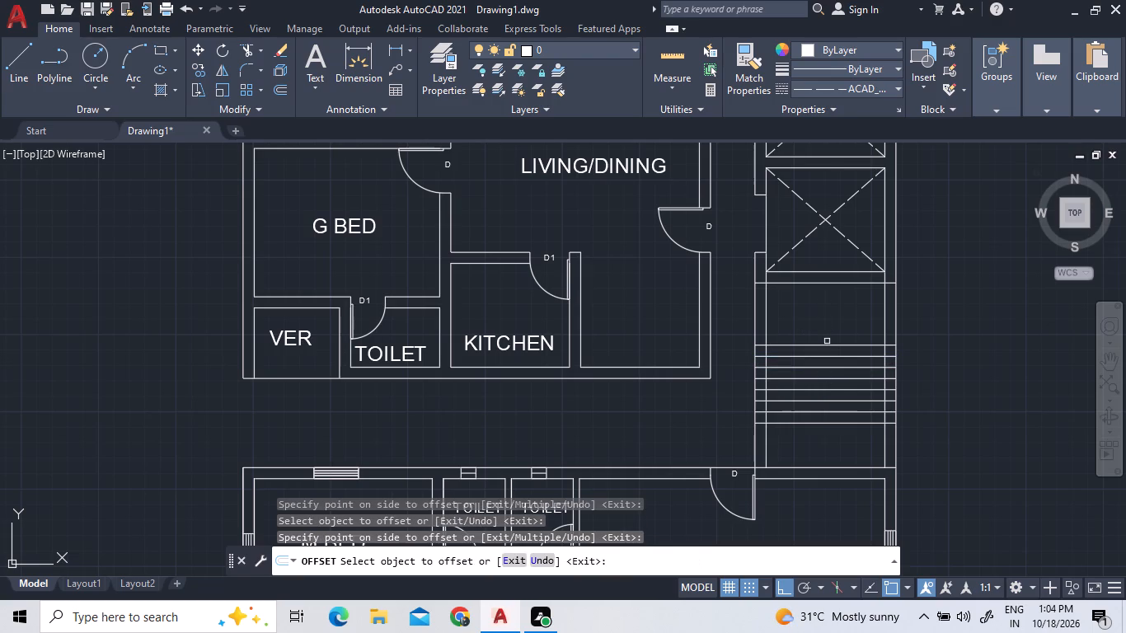
click(827, 345)
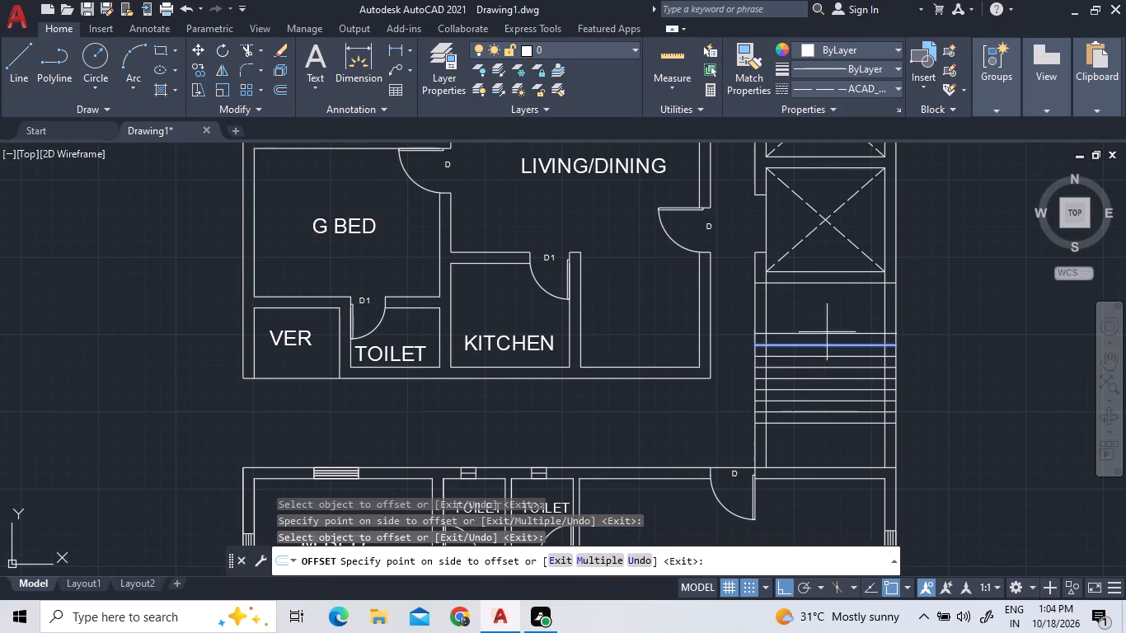
click(827, 324)
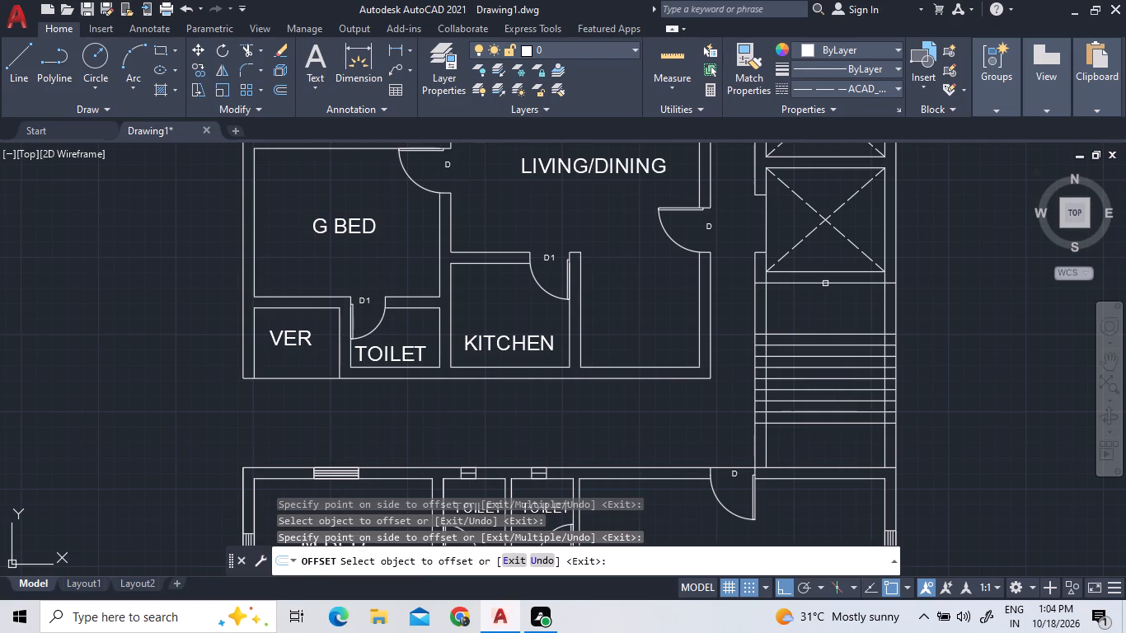
Add one more tread line by offsetting the tread nearest the lifts 9" further towards them.
click(683, 61)
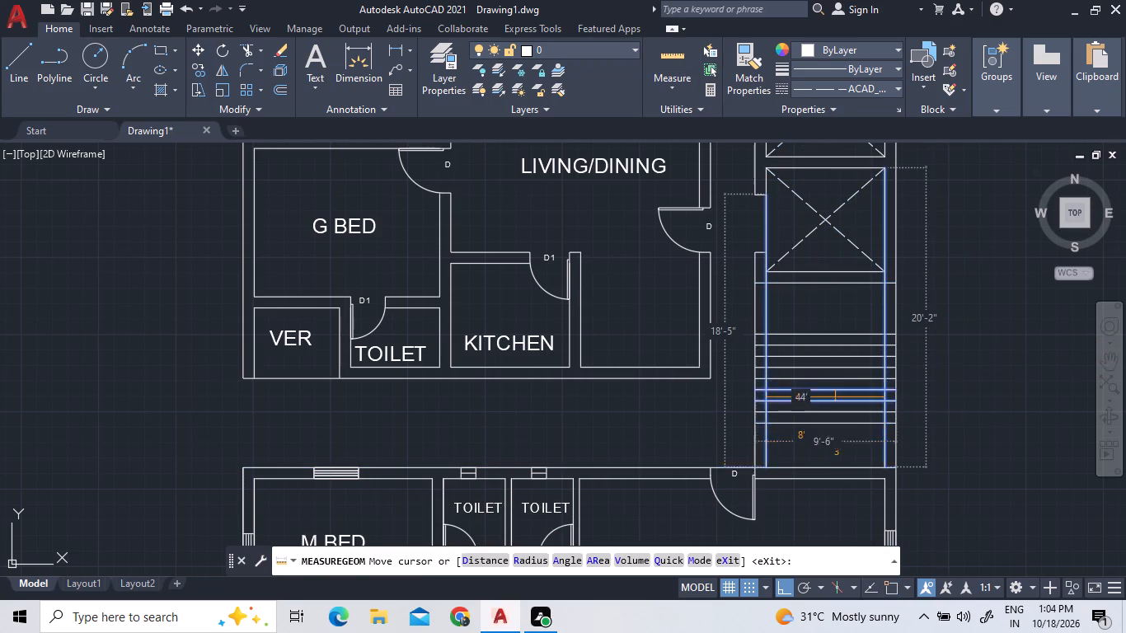
double_click(282, 87)
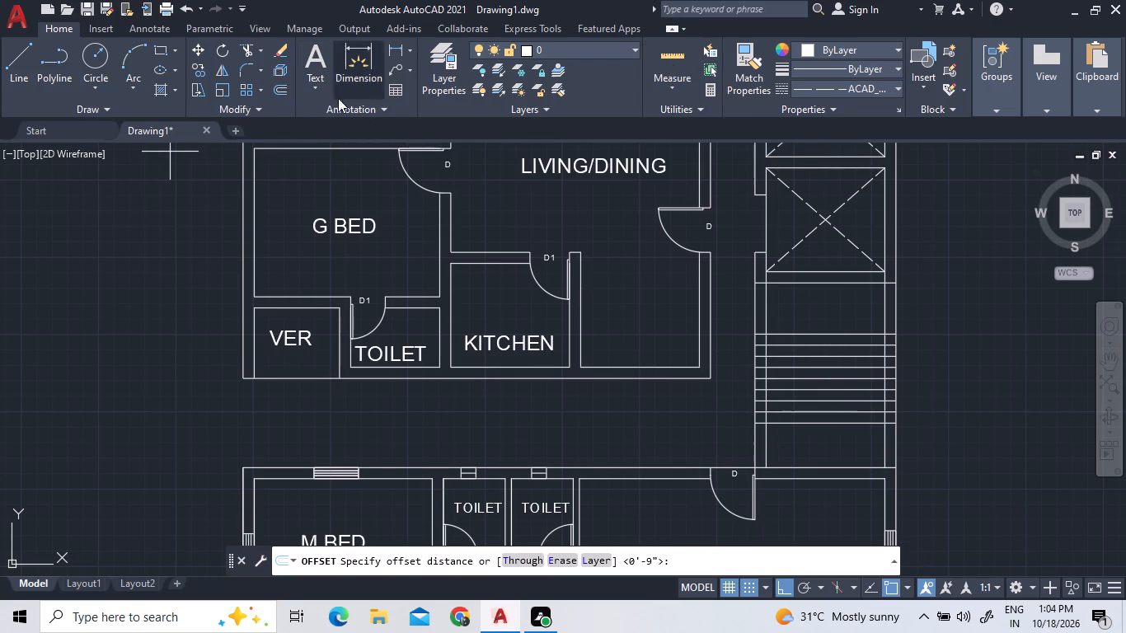
click(283, 93)
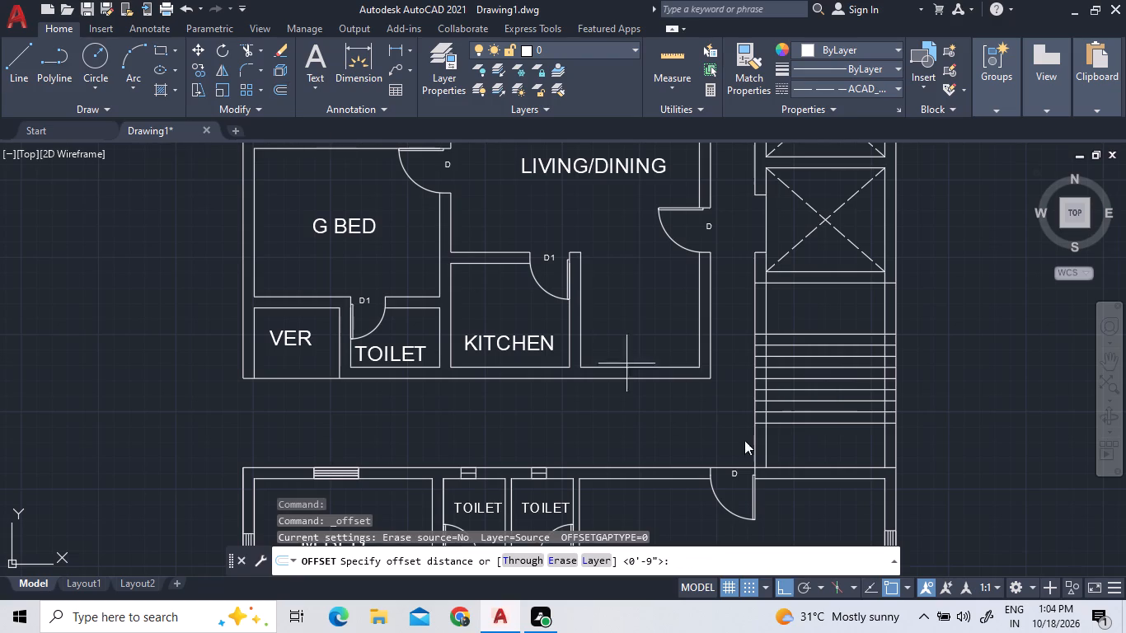
key(Return)
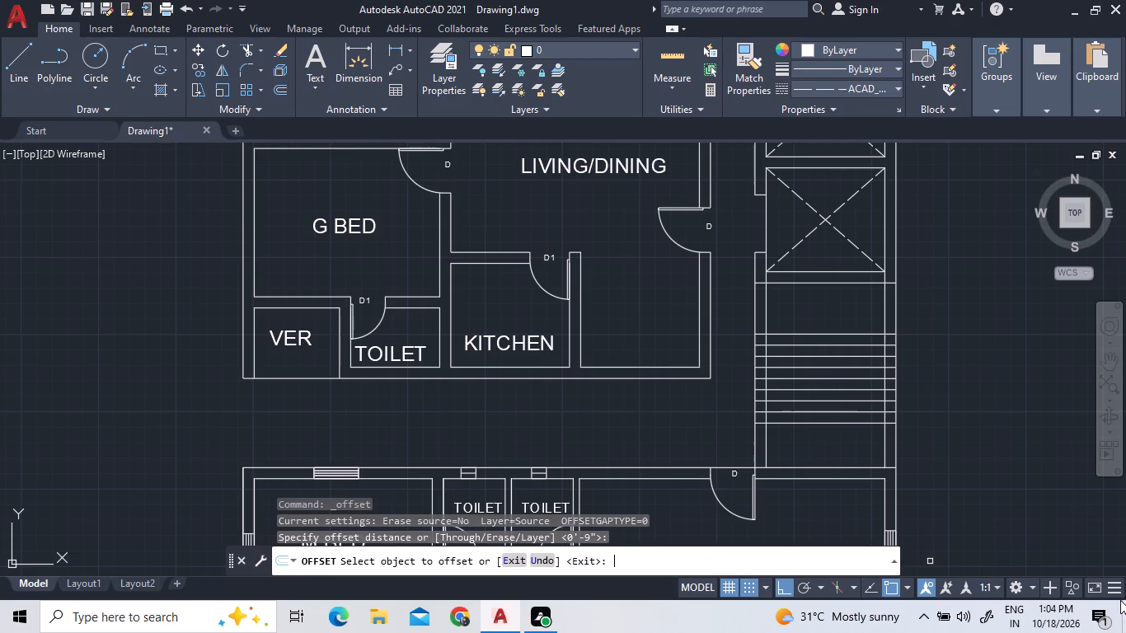
click(829, 335)
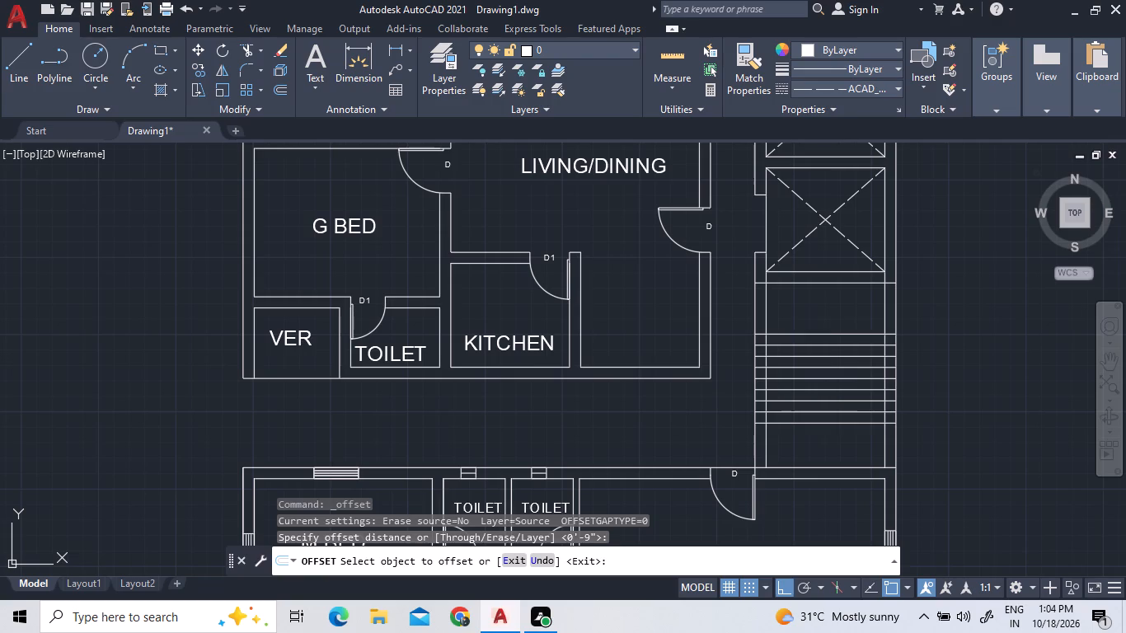
double_click(826, 319)
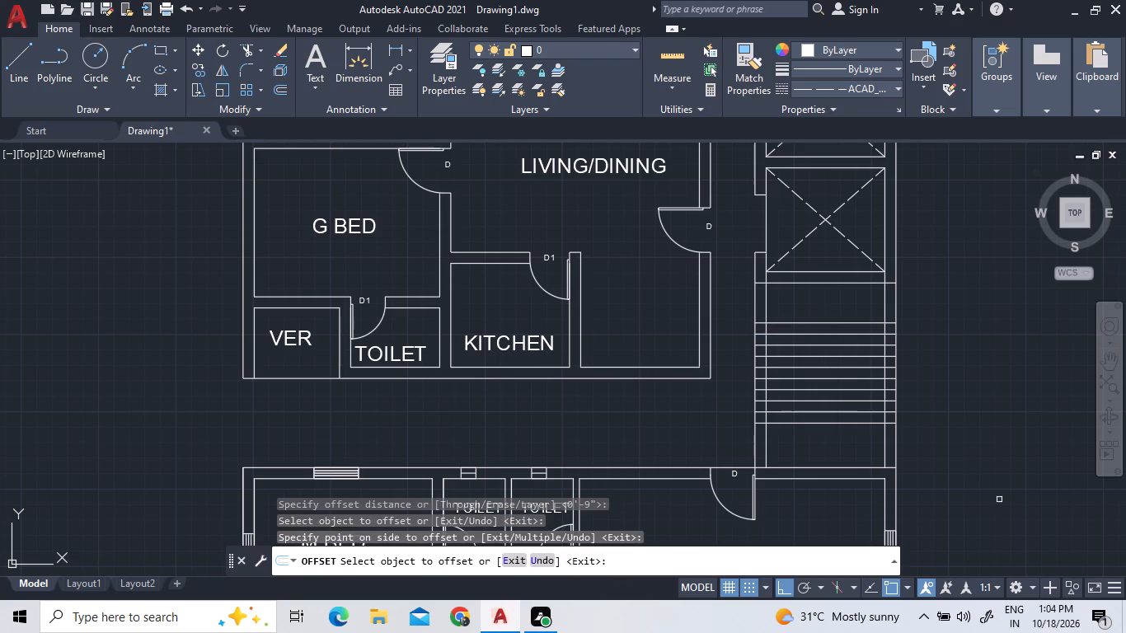
right_click(1006, 431)
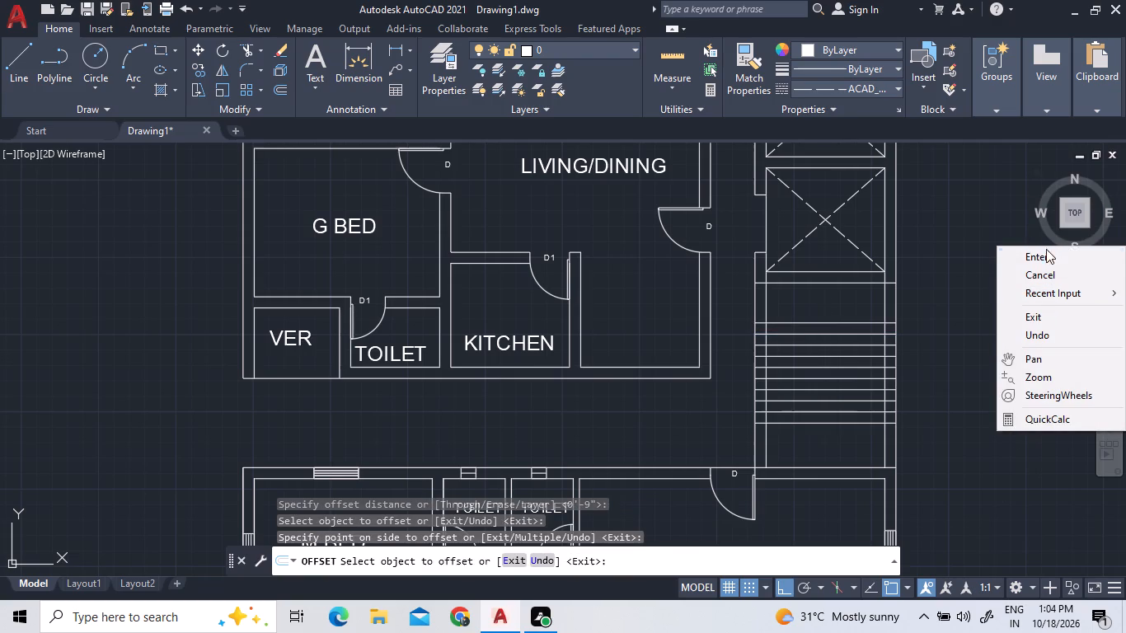
click(1045, 256)
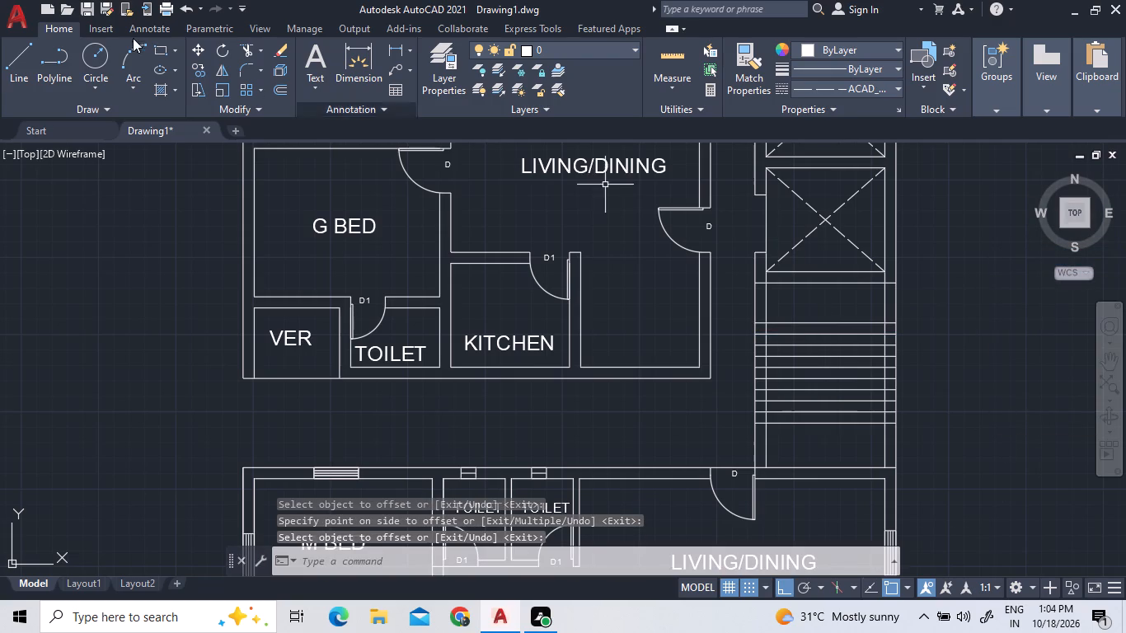
Trim the stair tread ends that run into the wall thickness on both sides of the shaft.
double_click(244, 51)
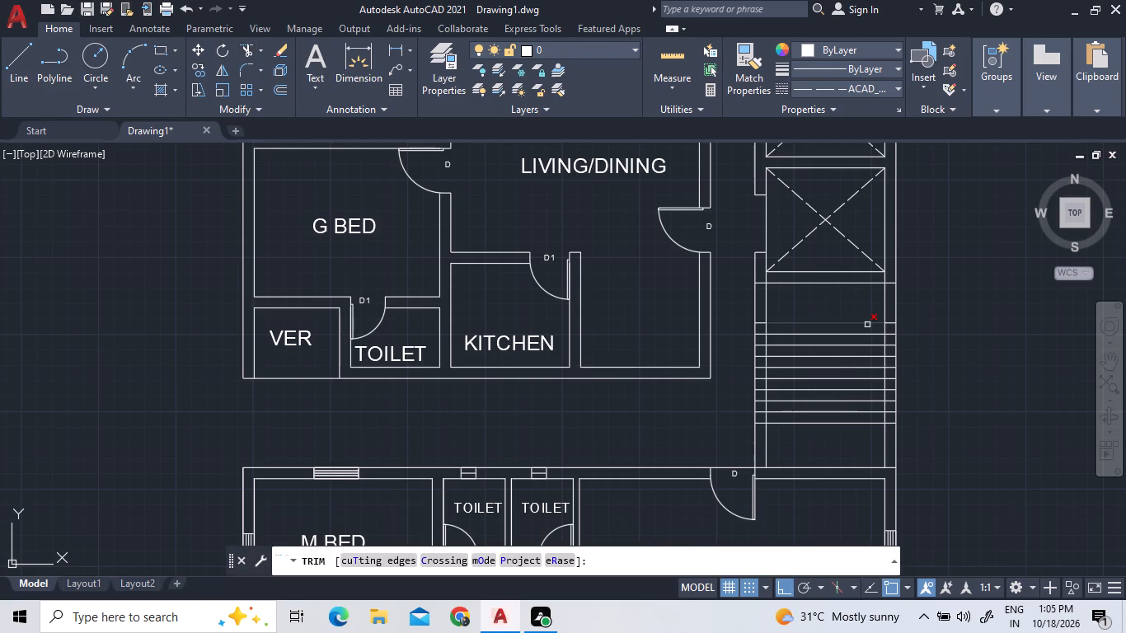
scroll(818, 330, up, 1)
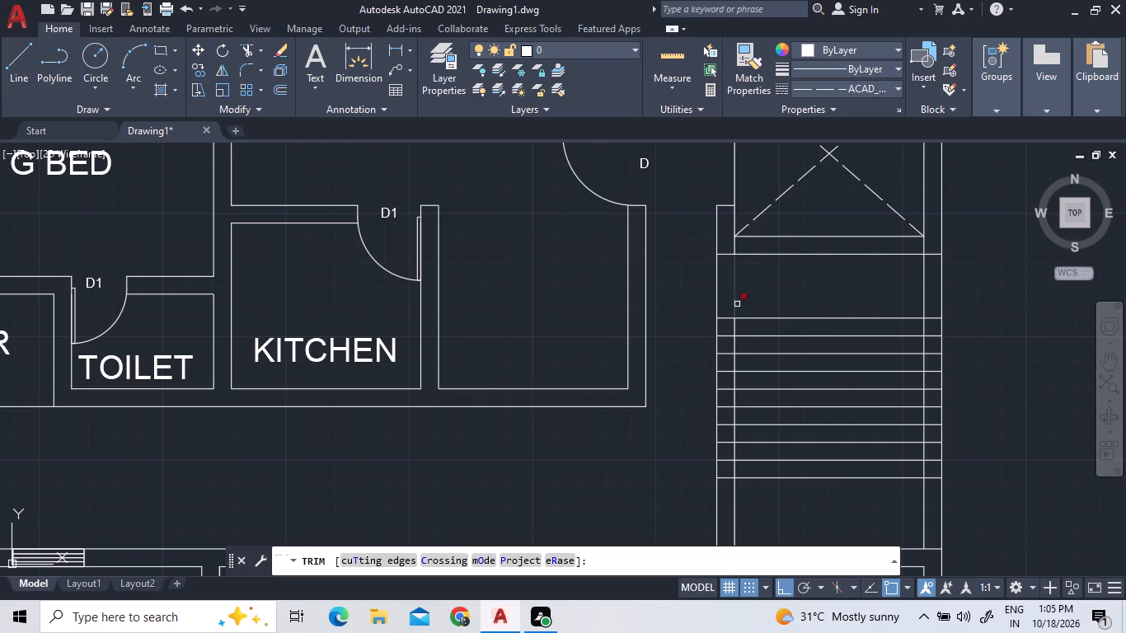
double_click(728, 304)
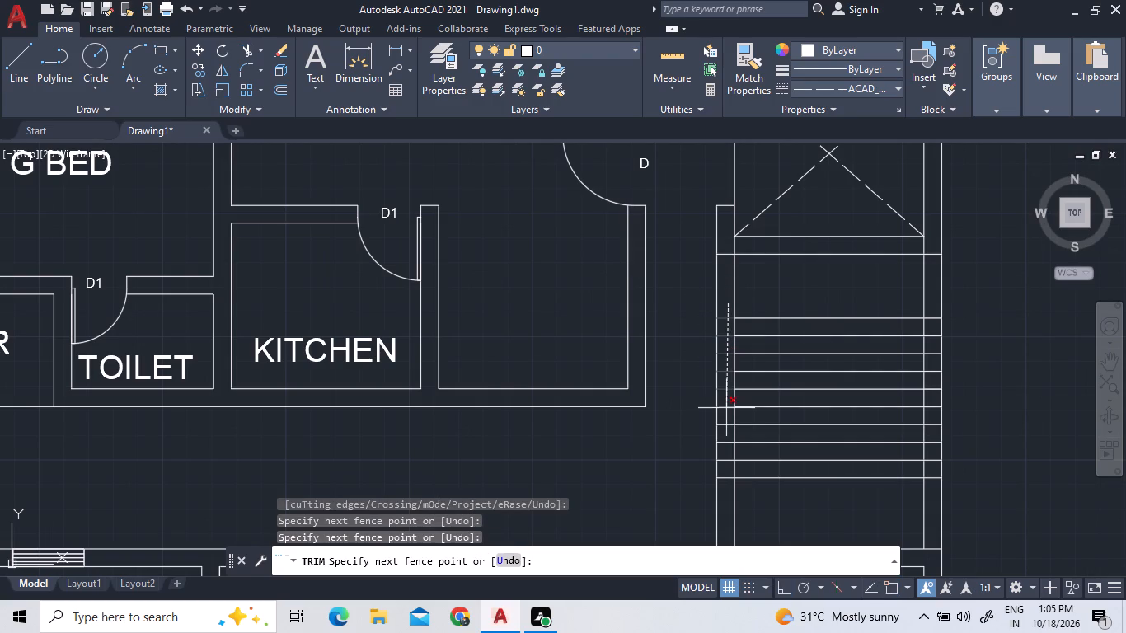
click(725, 468)
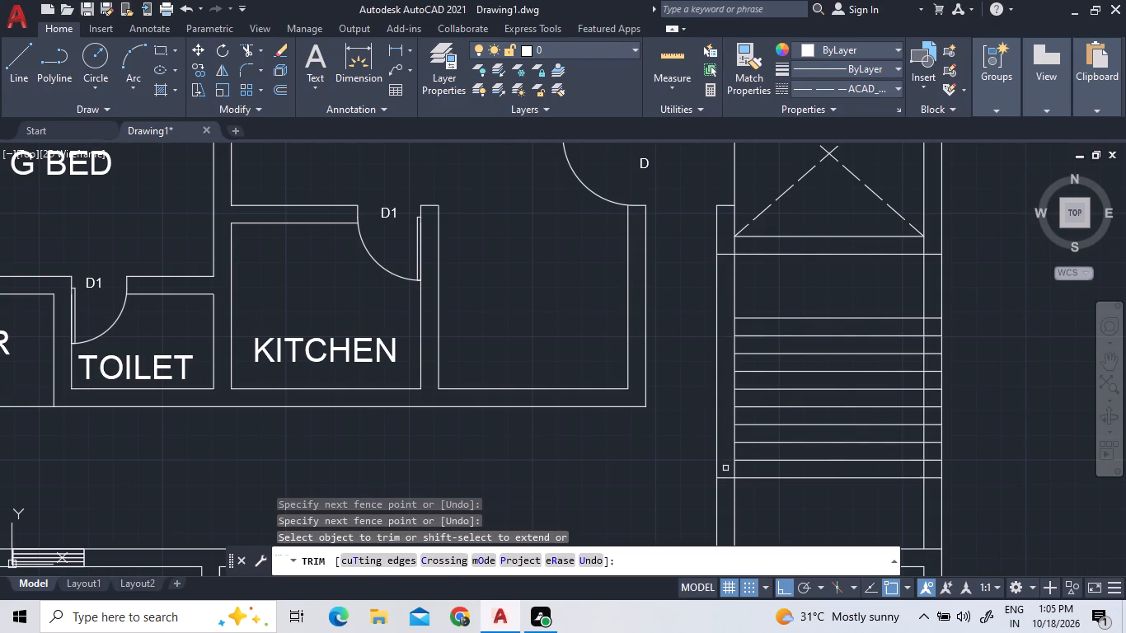
click(933, 307)
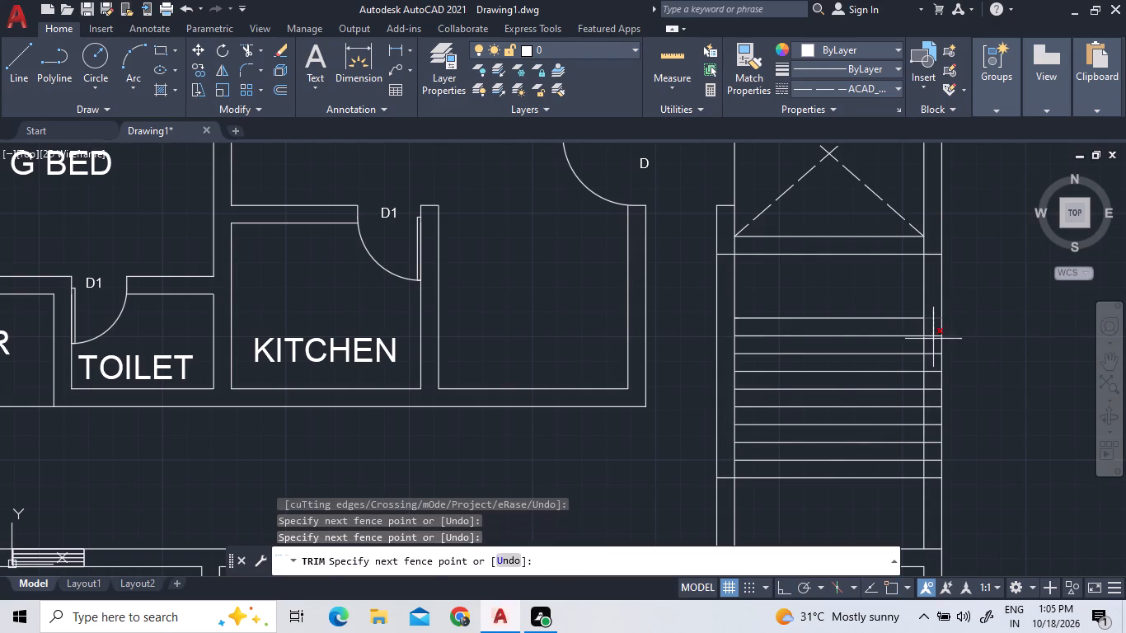
click(933, 473)
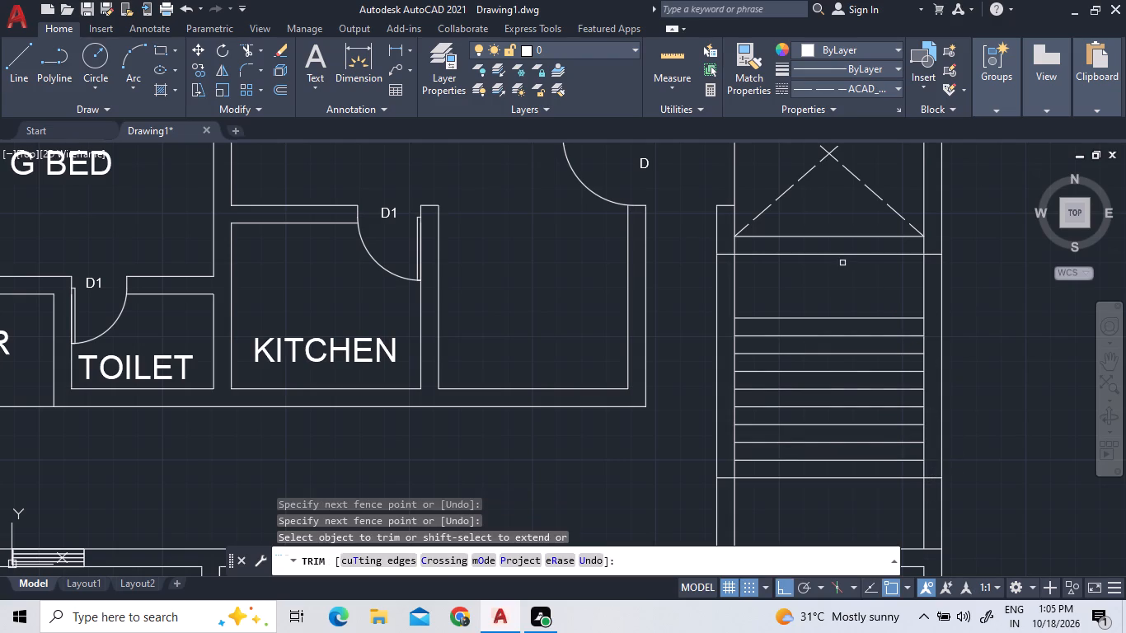
right_click(842, 280)
click(845, 287)
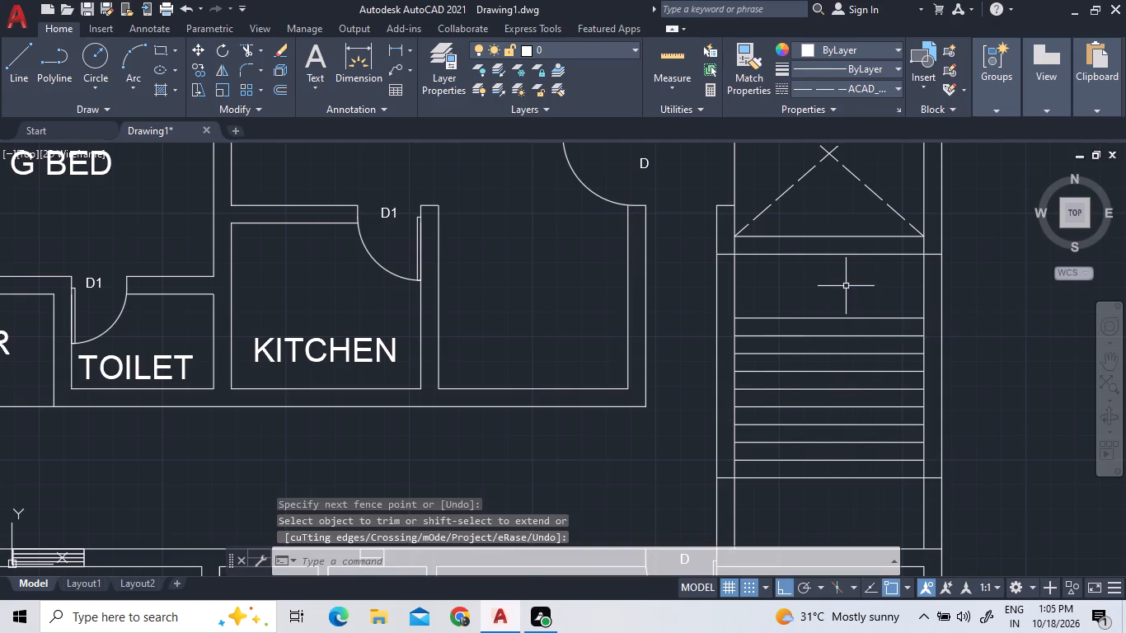
Offset both inner wall lines of the stair shaft 3'11" inwards to form two parallel centre lines.
click(279, 94)
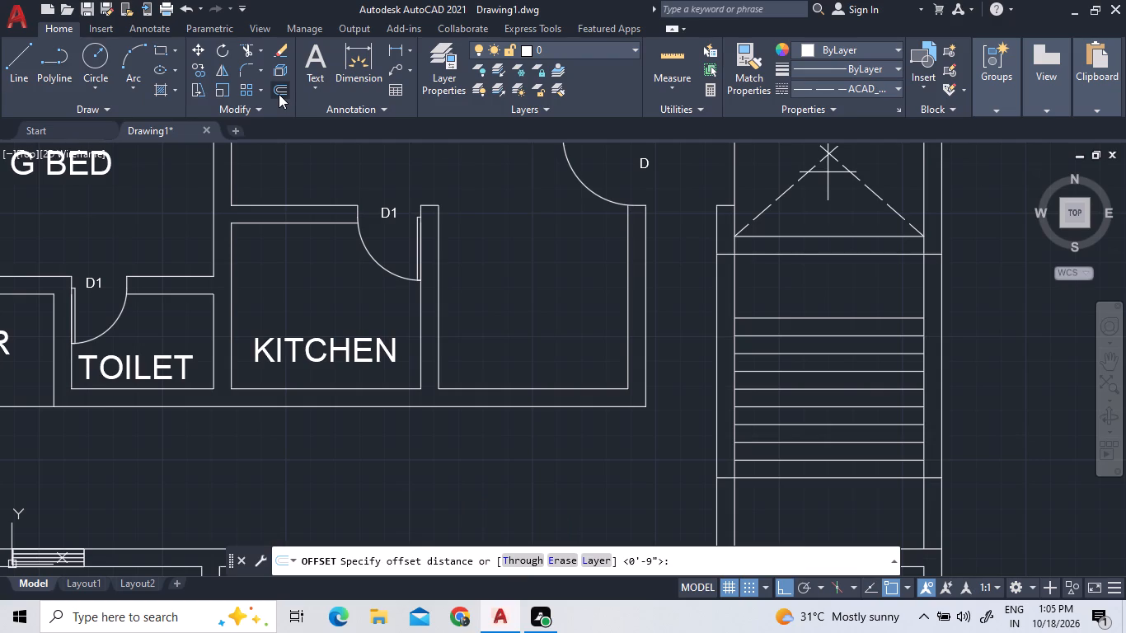
text(3')
text(9")
key(BackSpace)
key(BackSpace)
text(10)
key(BackSpace)
text(1")
key(Return)
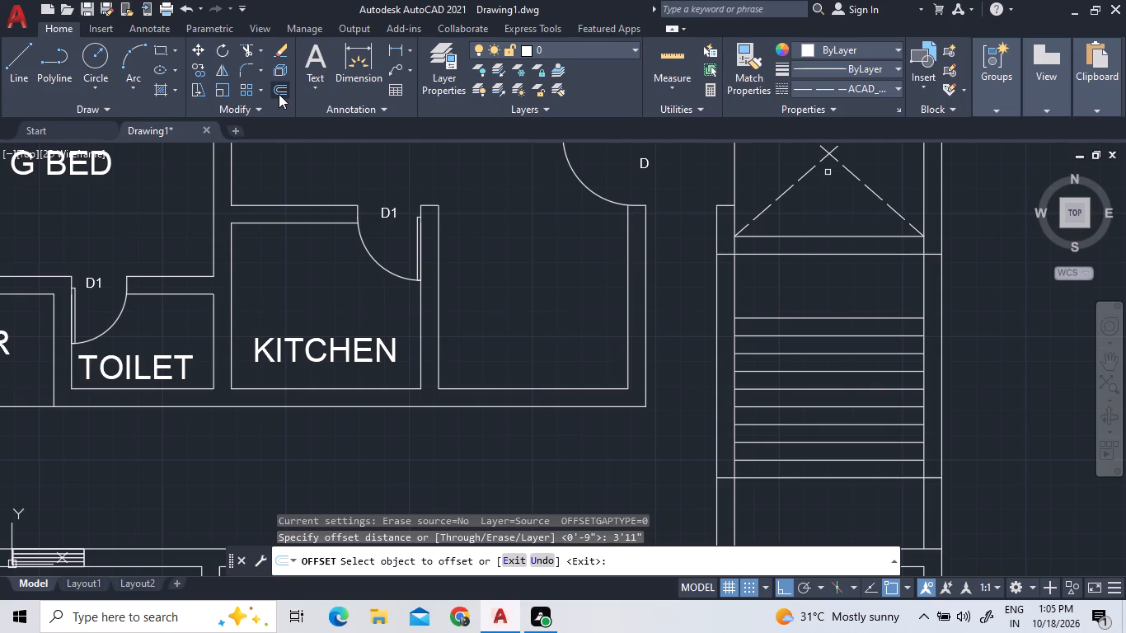
click(924, 290)
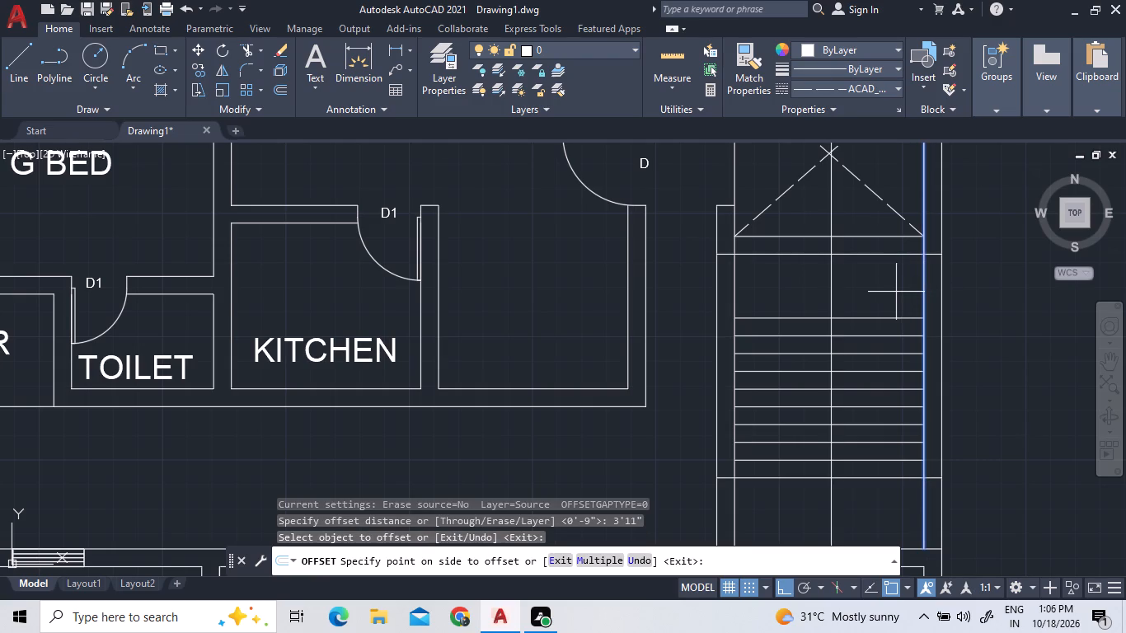
click(896, 292)
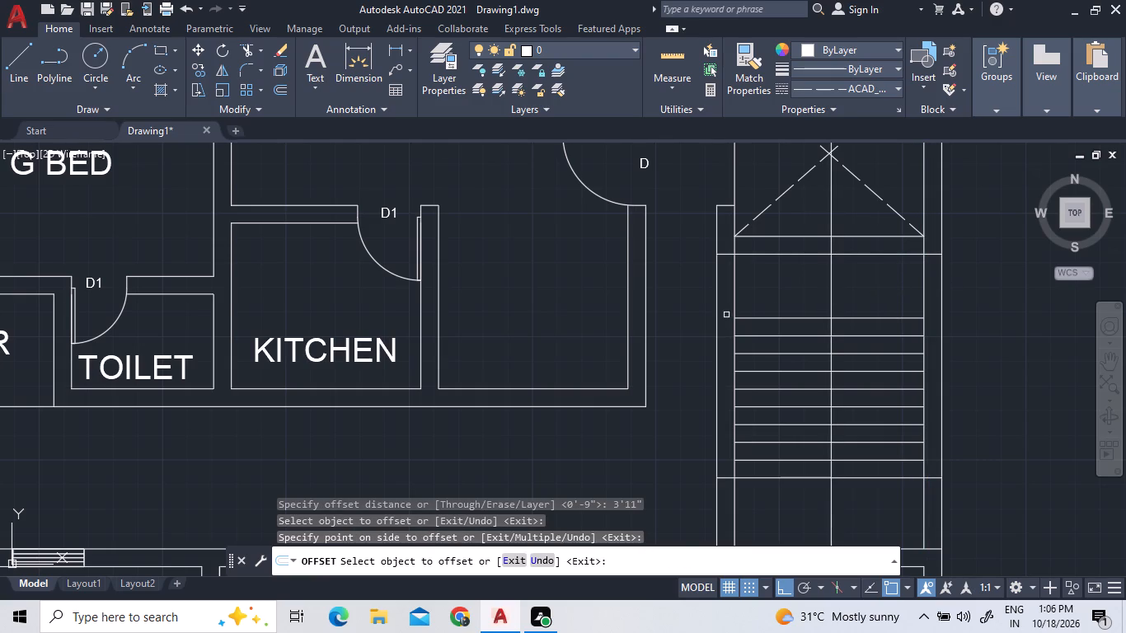
double_click(734, 312)
triple_click(800, 304)
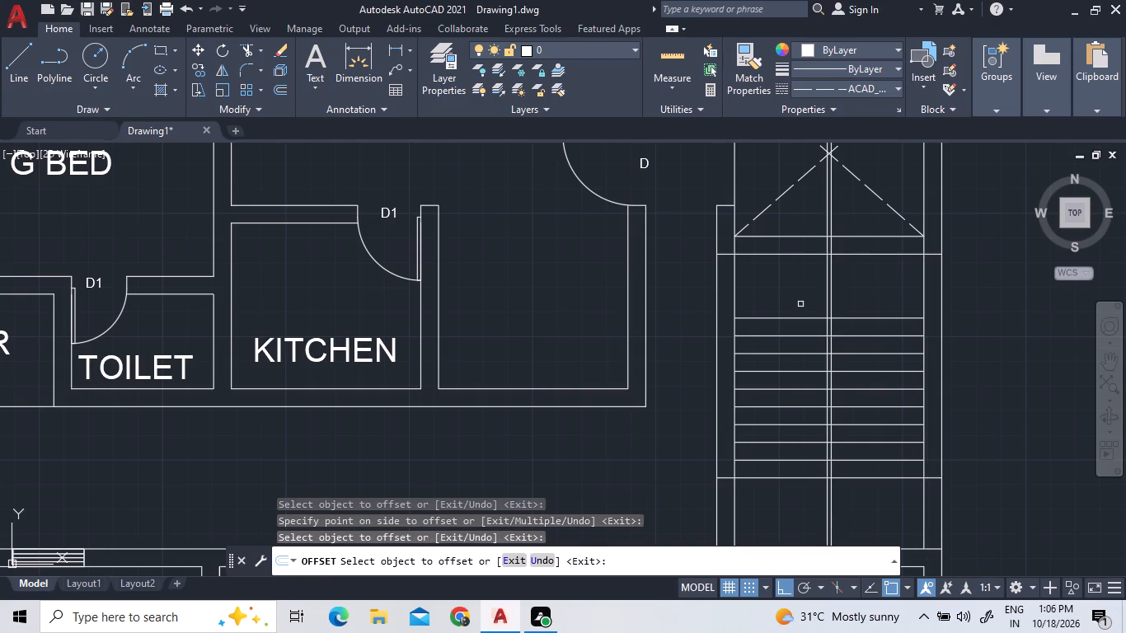
scroll(819, 336, down, 2)
scroll(820, 279, up, 2)
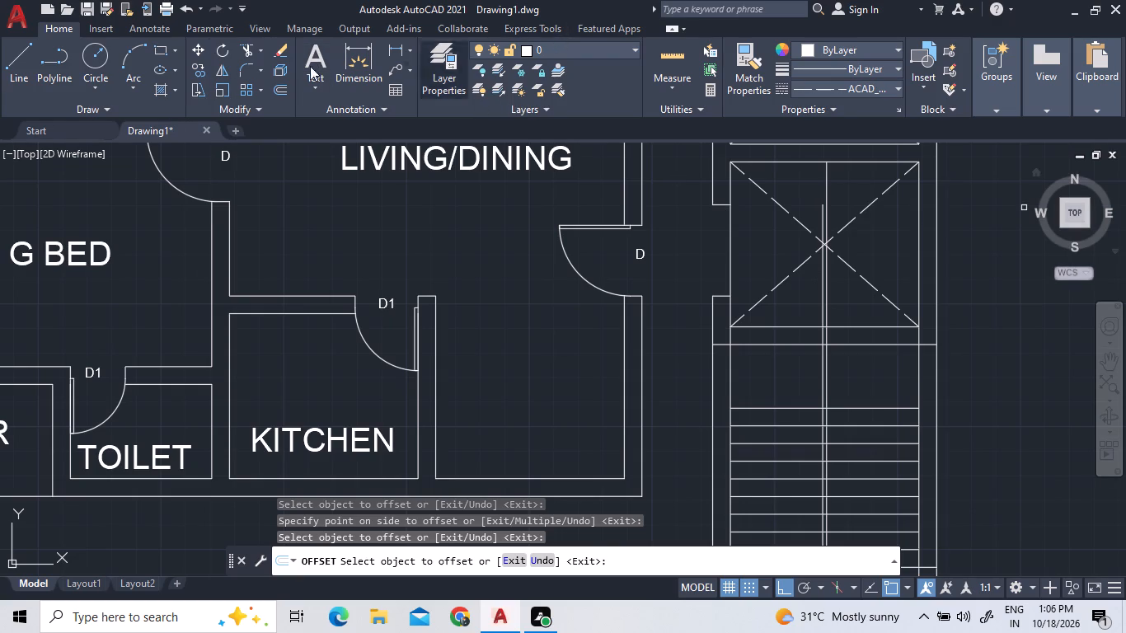
Trim away the parts of the two stair centre lines that cross the lift box above the stairs.
click(247, 47)
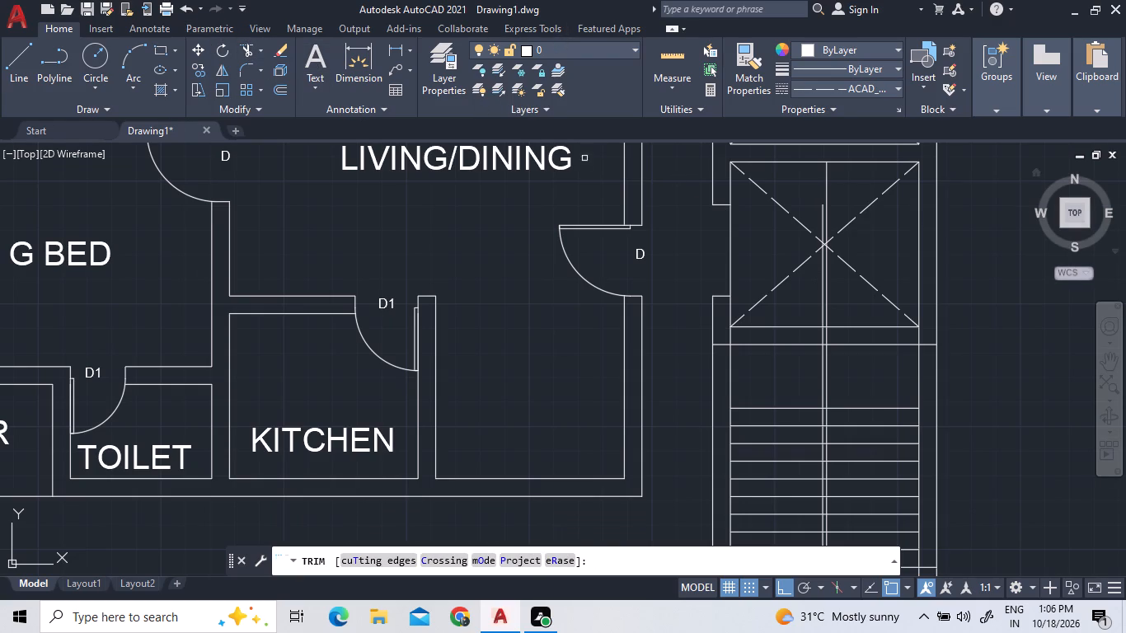
double_click(823, 212)
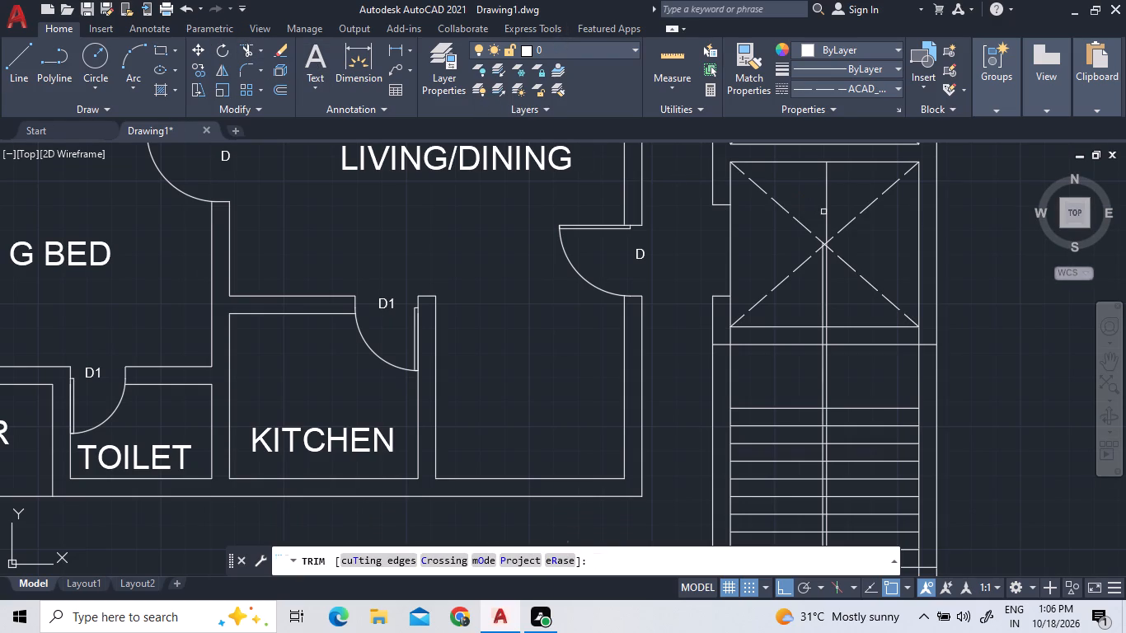
double_click(826, 212)
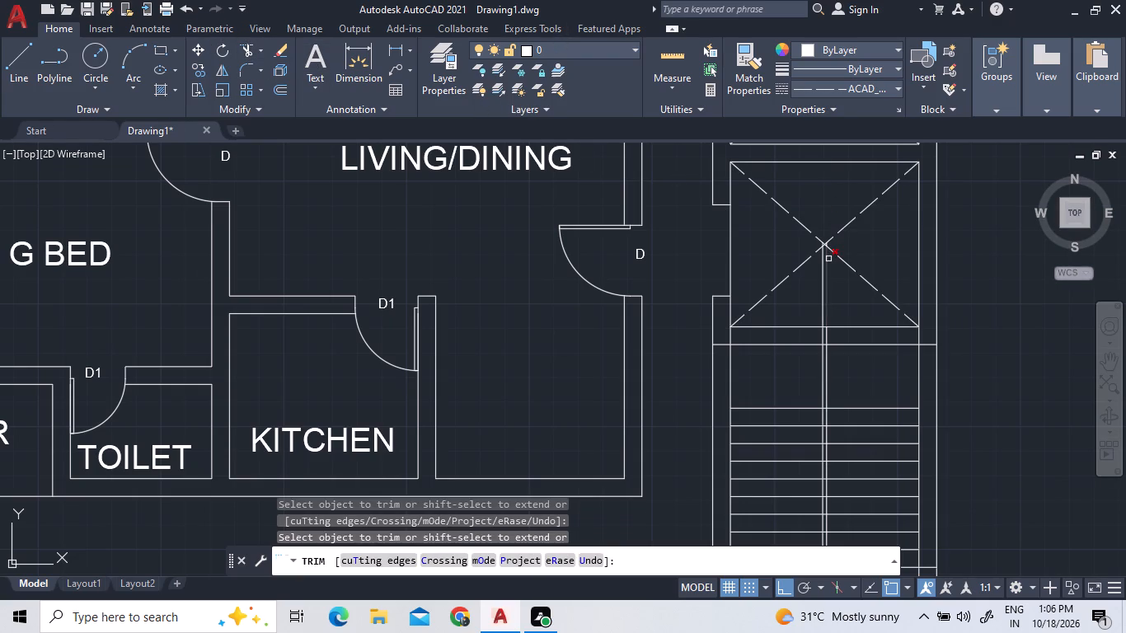
click(828, 259)
double_click(823, 259)
scroll(823, 279, down, 1)
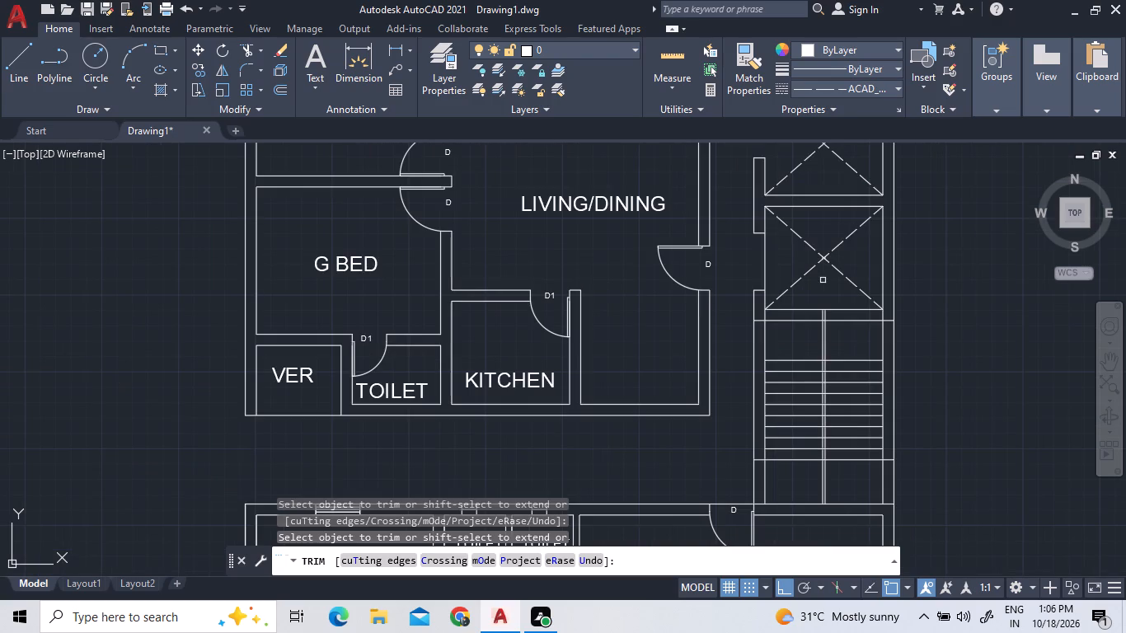
Trim both centre lines between the lift and the first tread and beyond the last tread, keeping them only across the treads.
click(824, 312)
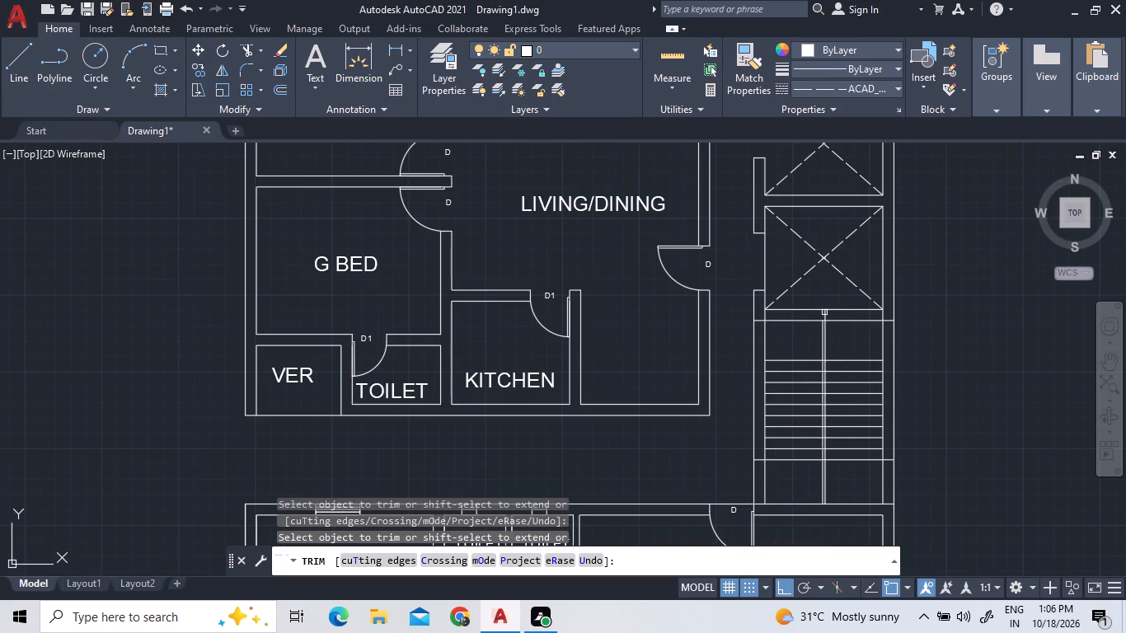
double_click(826, 314)
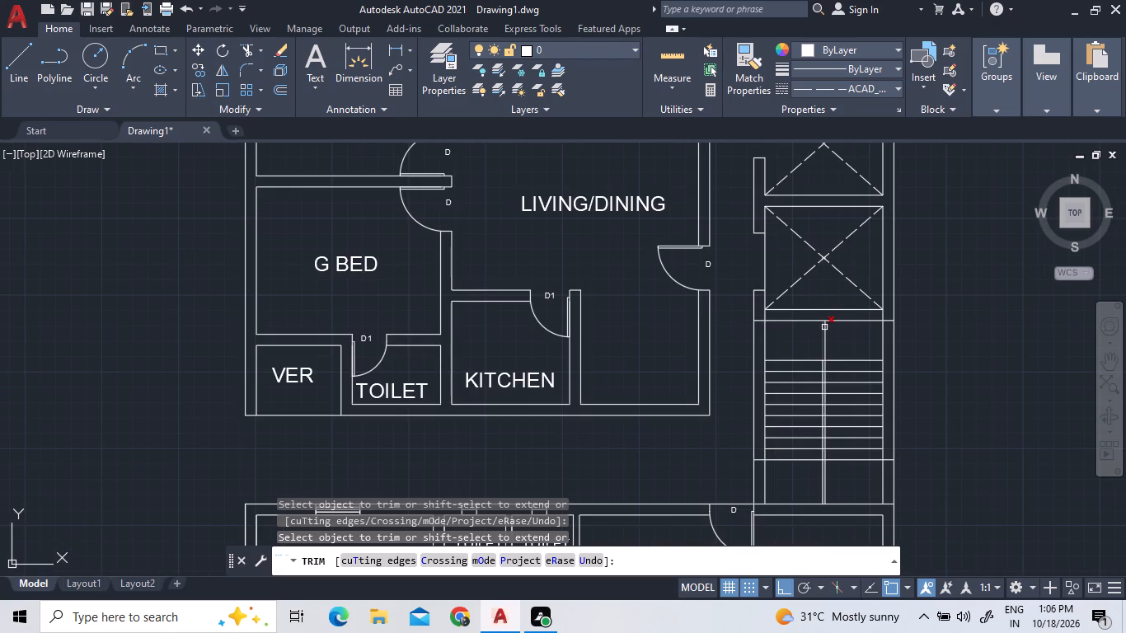
click(824, 327)
double_click(825, 338)
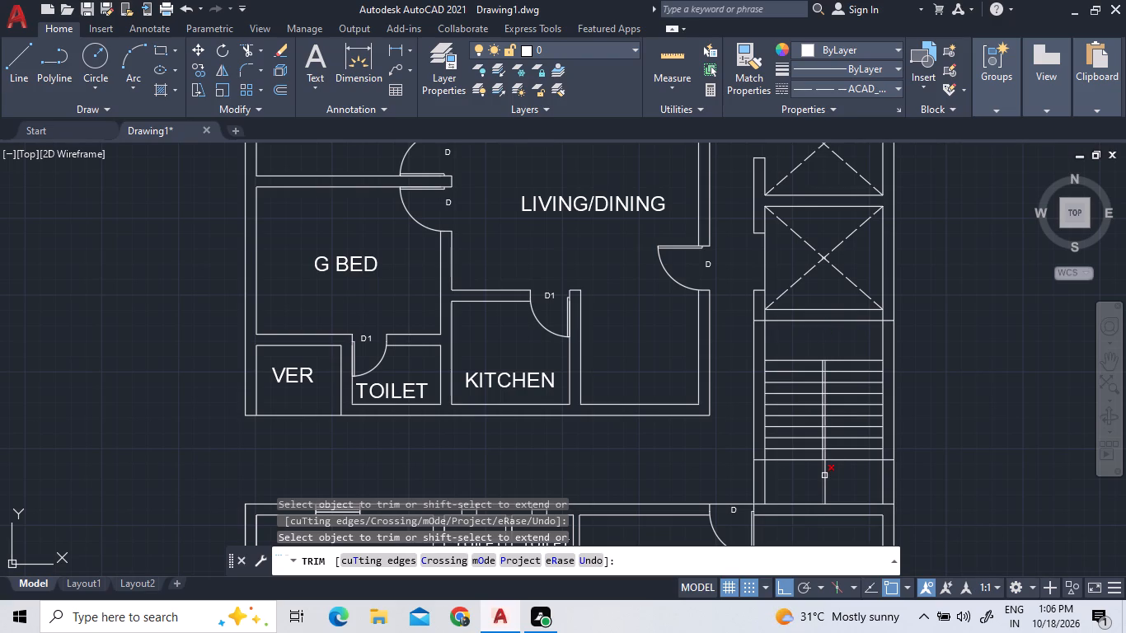
double_click(824, 476)
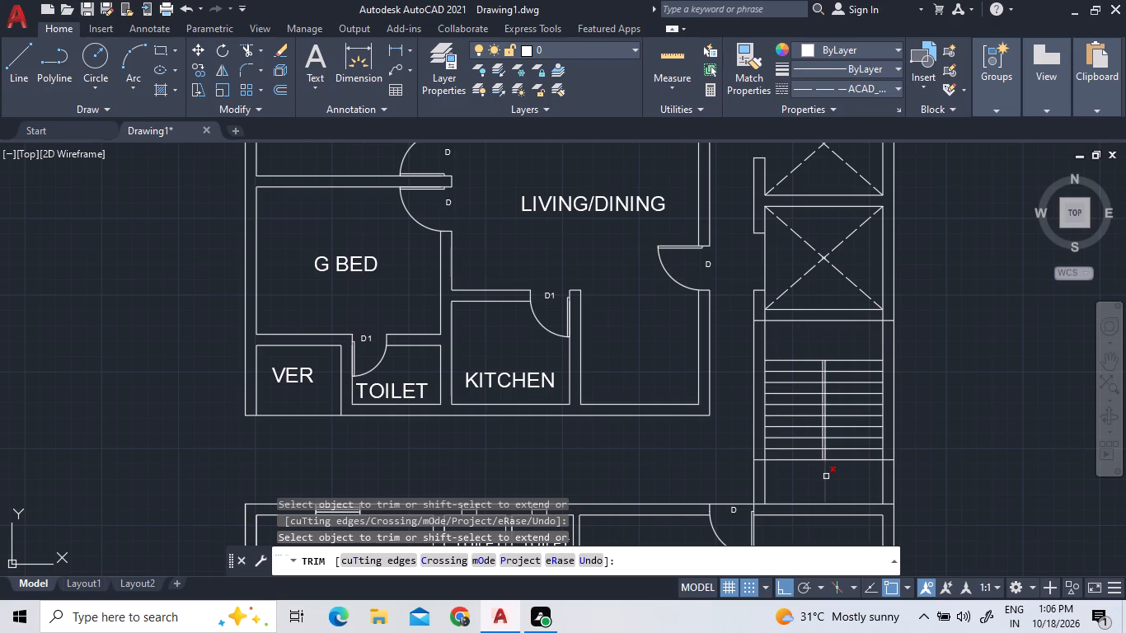
triple_click(826, 476)
click(826, 476)
double_click(823, 476)
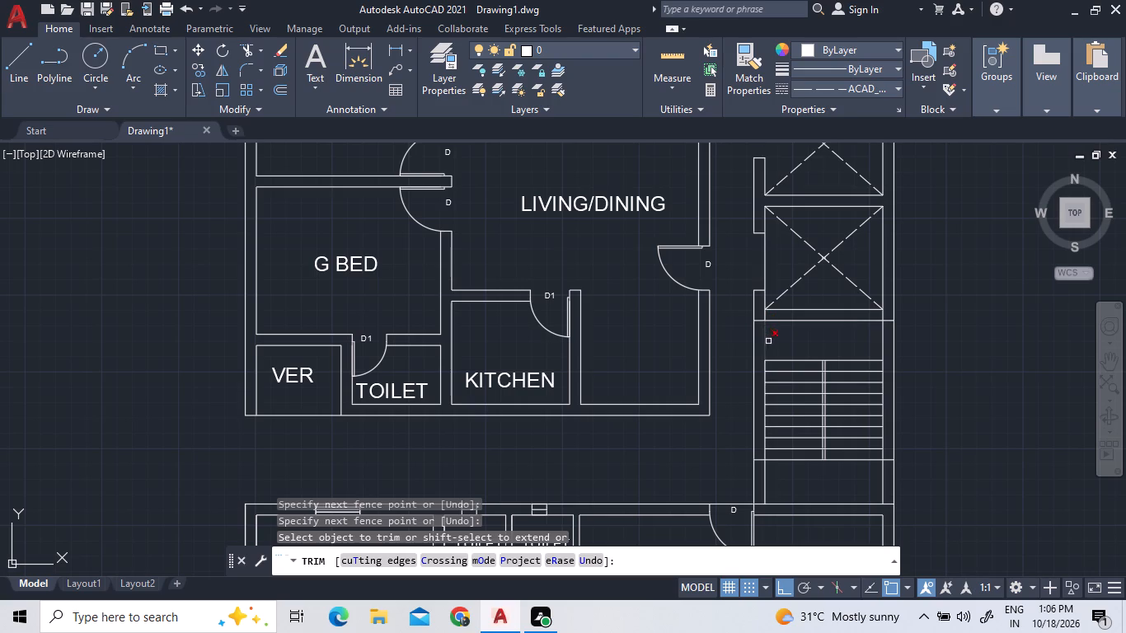
Trim both inner shaft wall lines between the lift's lower wall and the tread nearest the lifts.
double_click(882, 347)
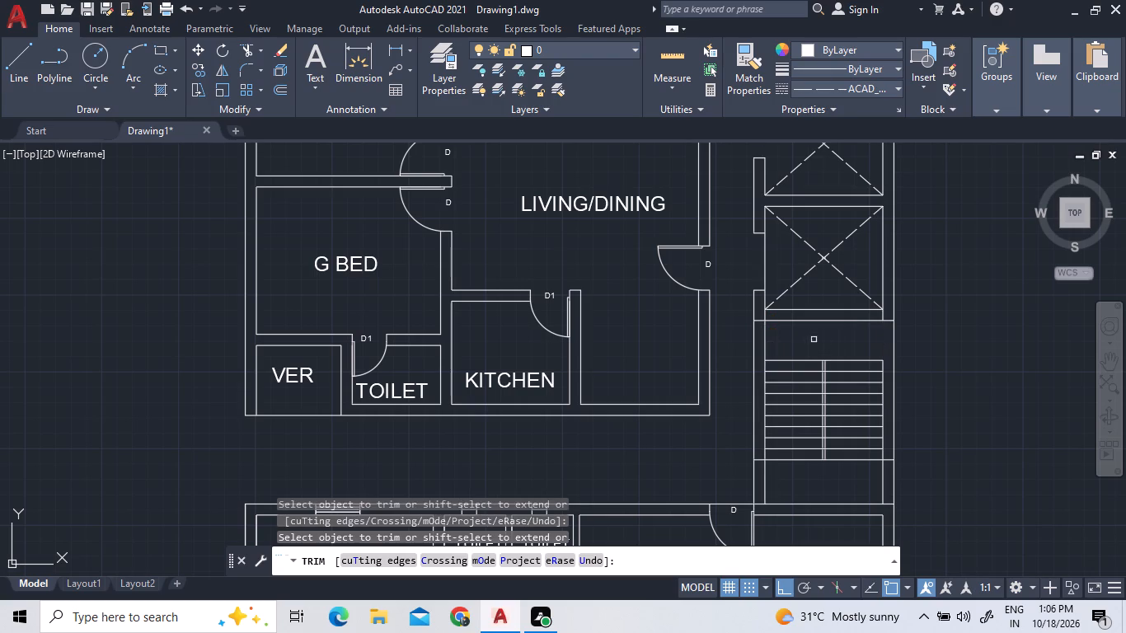
click(763, 342)
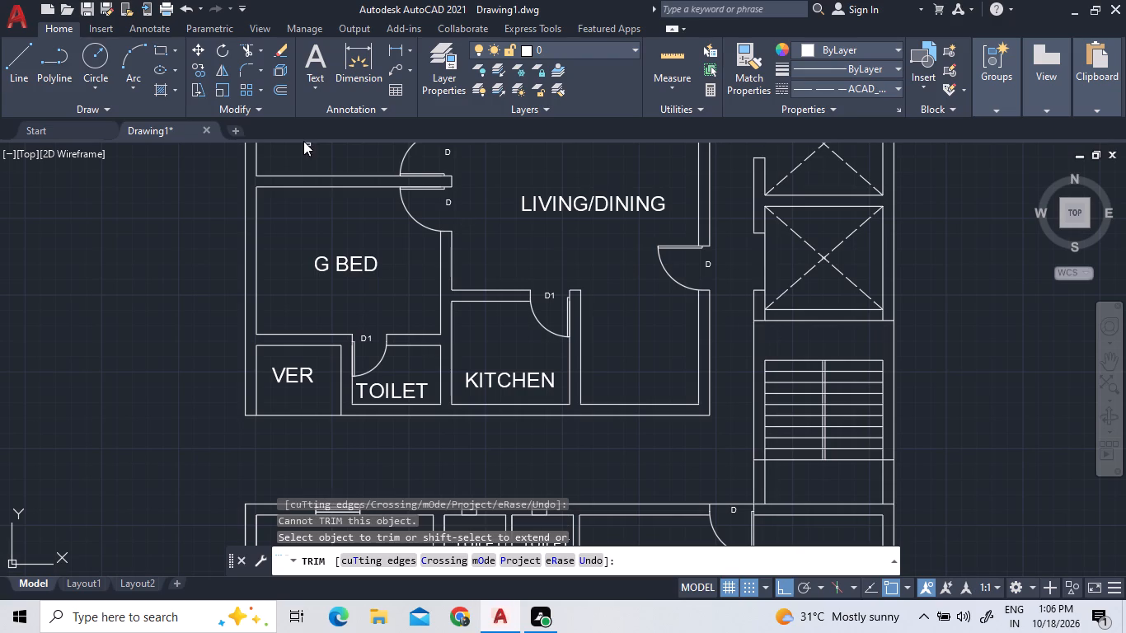
Extend the tread line nearest the lifts at both ends to the outer wall lines of the shaft.
triple_click(258, 45)
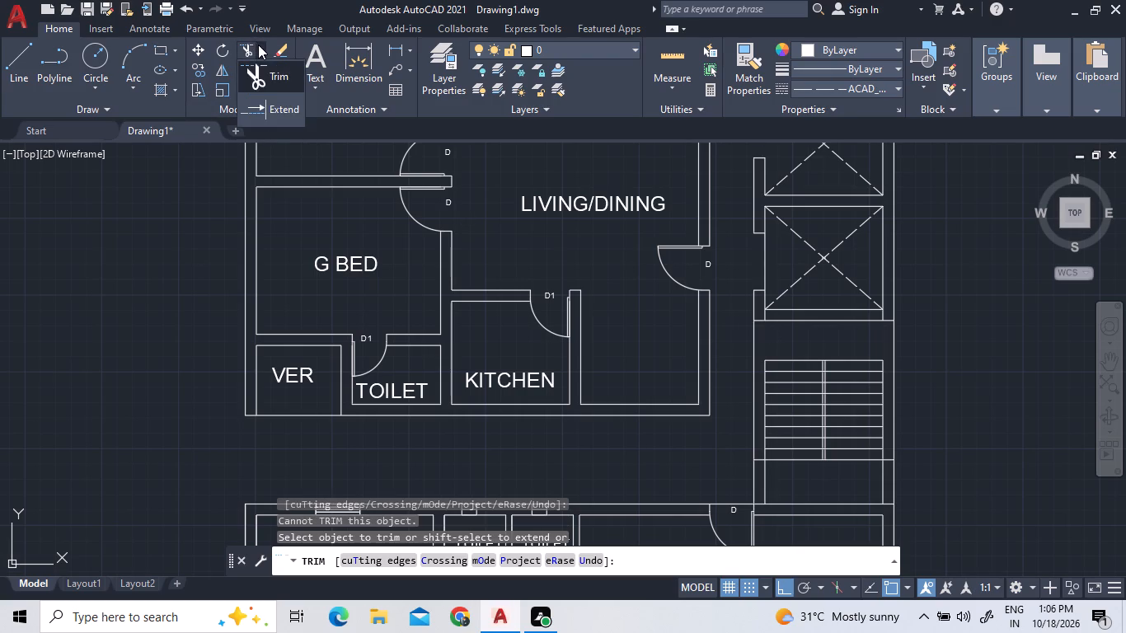
double_click(258, 101)
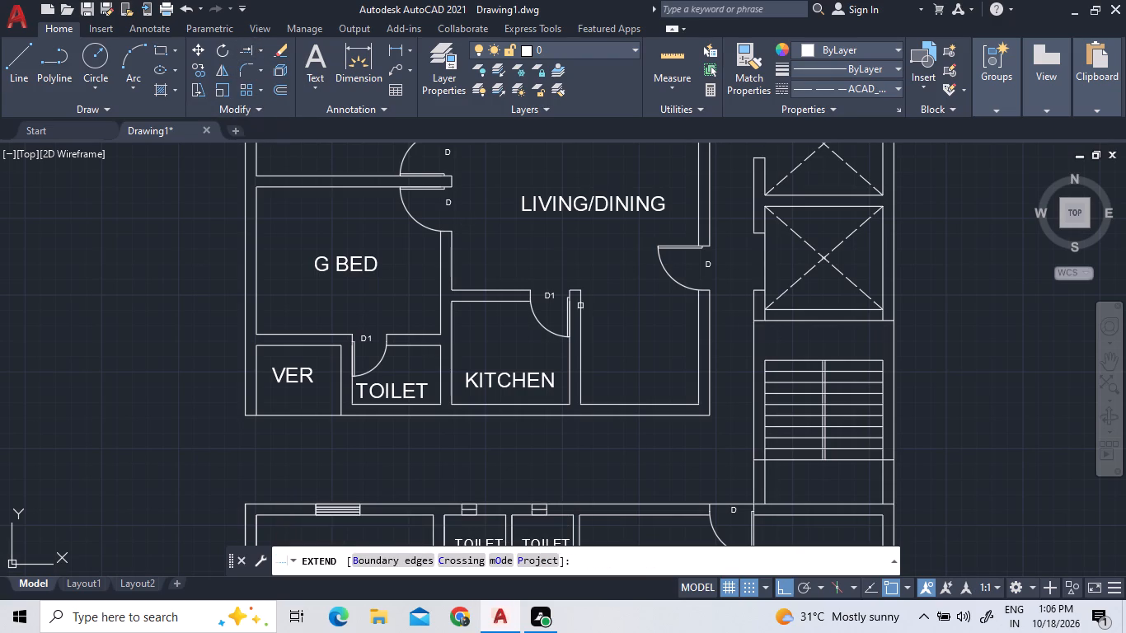
click(771, 360)
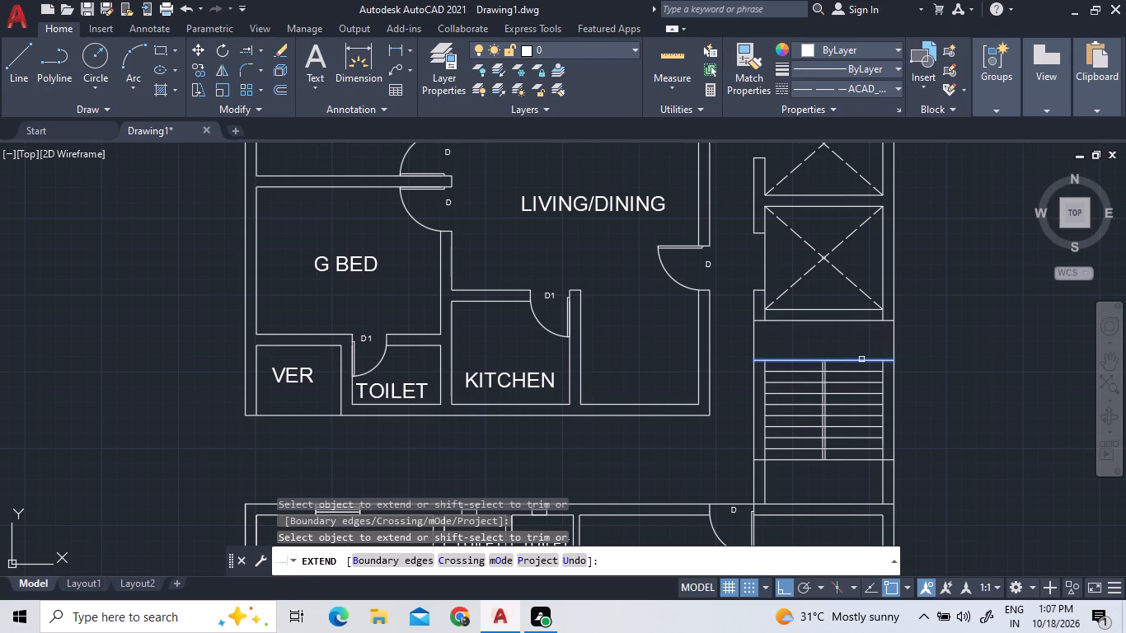
double_click(861, 359)
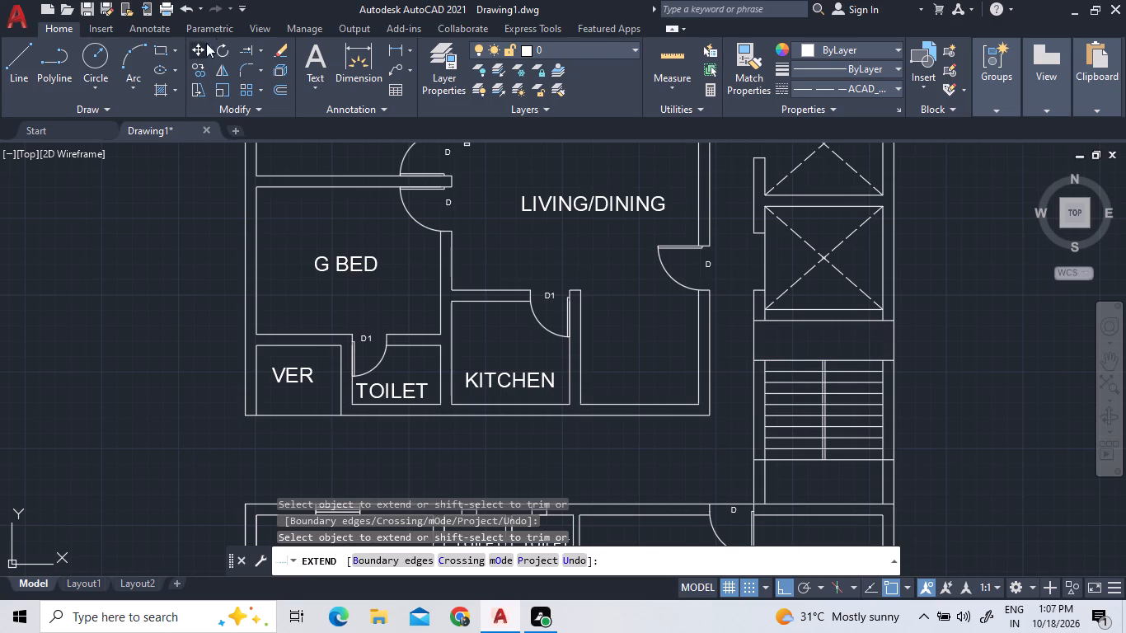
Trim both outer shaft wall lines between the lift's lower wall and the extended tread line to open the passage.
click(256, 49)
click(256, 69)
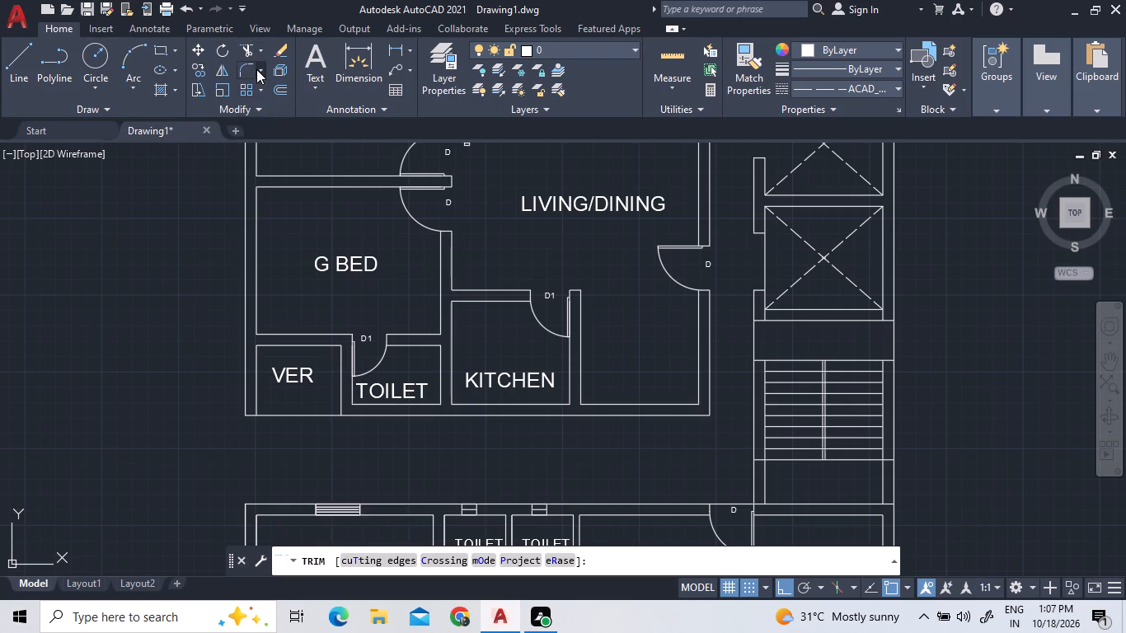
double_click(753, 342)
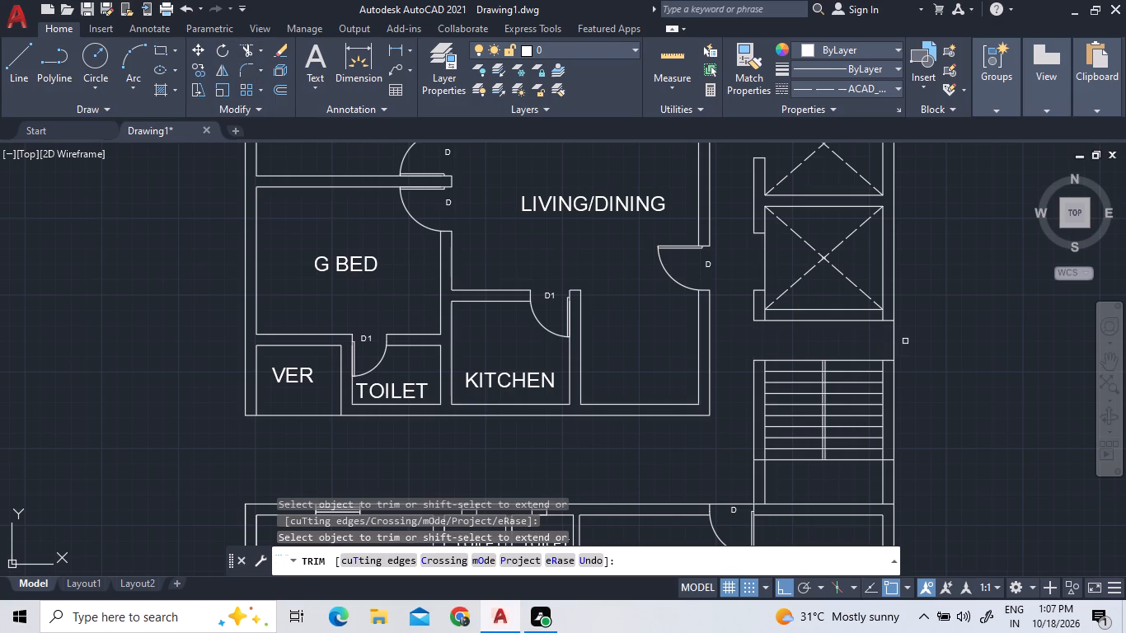
triple_click(895, 332)
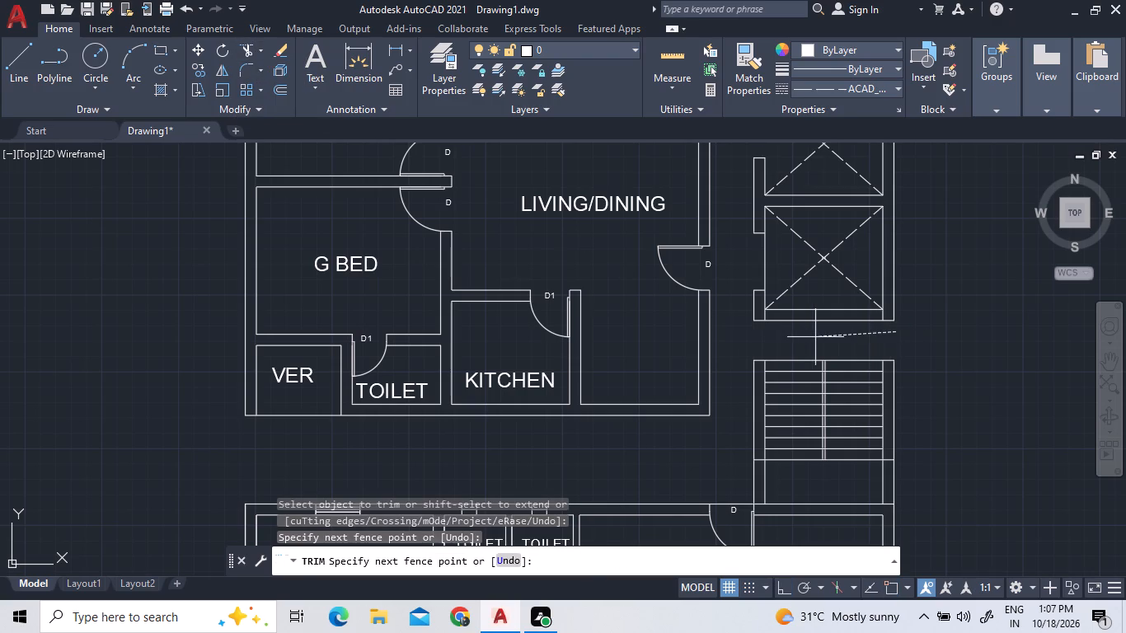
Trim the outer wall line across the entrance door opening of the lower unit's living/dining room, beside the lower staircase.
double_click(814, 337)
scroll(813, 340, down, 1)
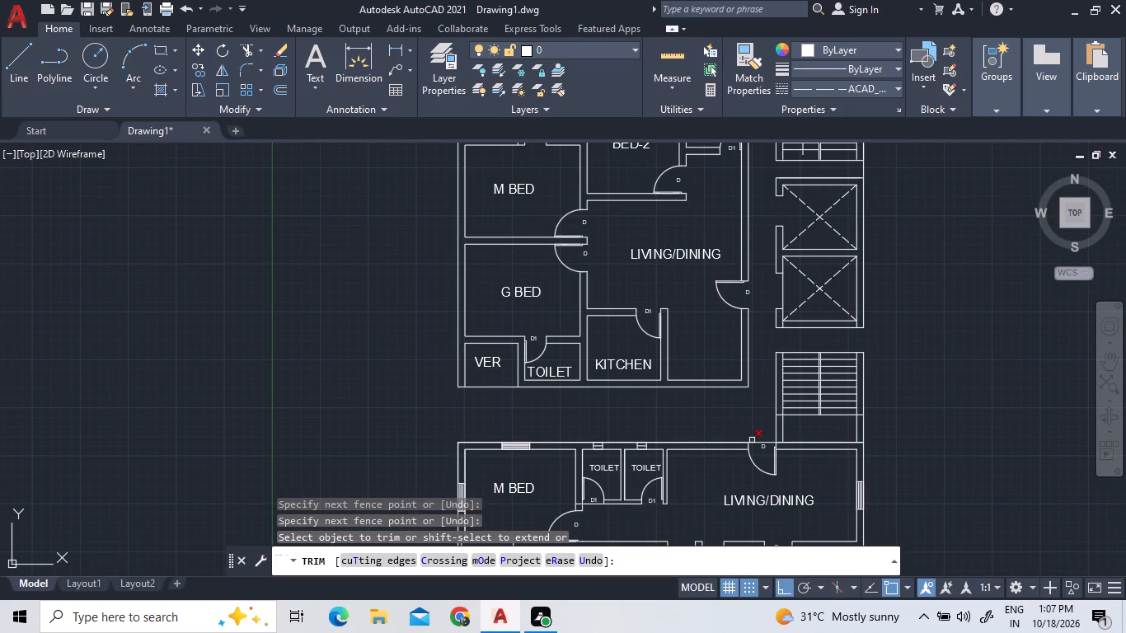
scroll(752, 440, down, 2)
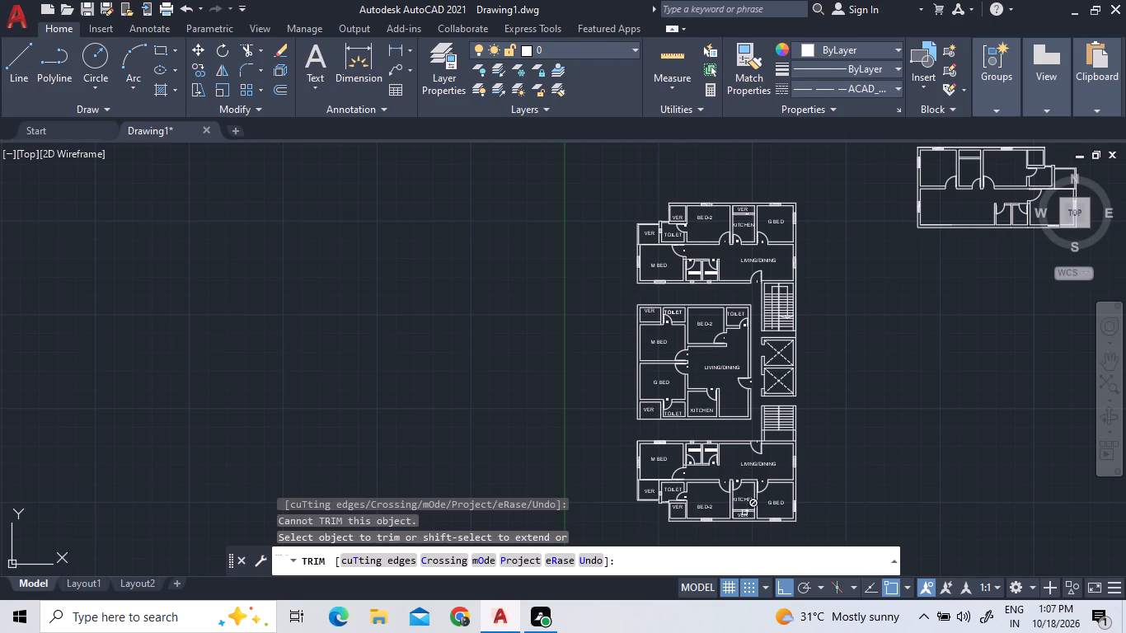
scroll(744, 540, up, 3)
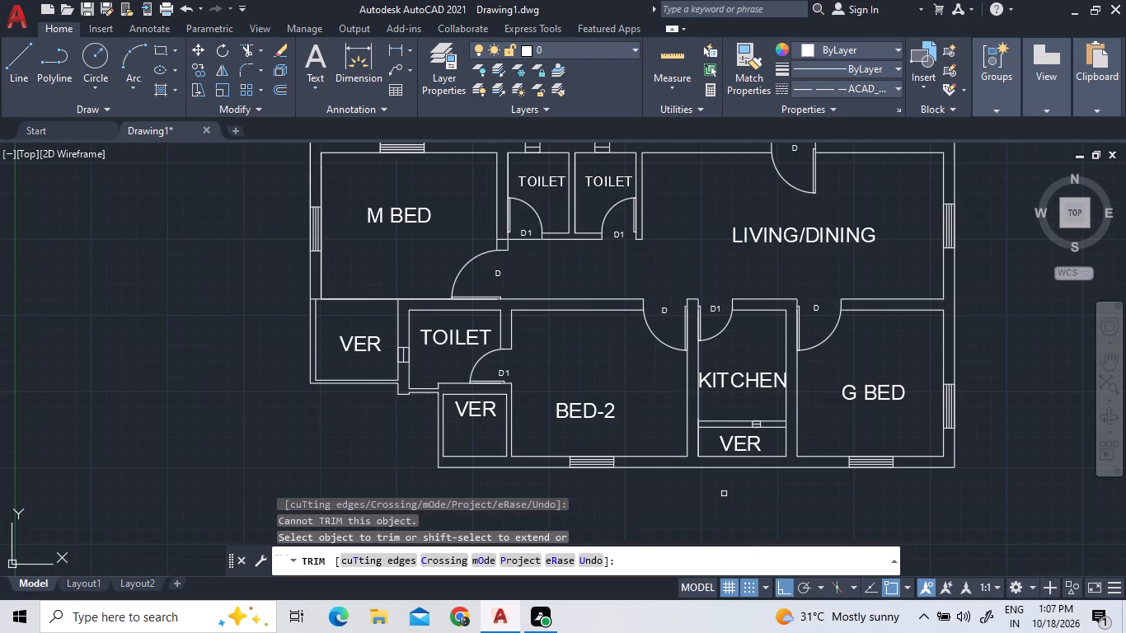
scroll(662, 469, down, 2)
scroll(711, 362, up, 1)
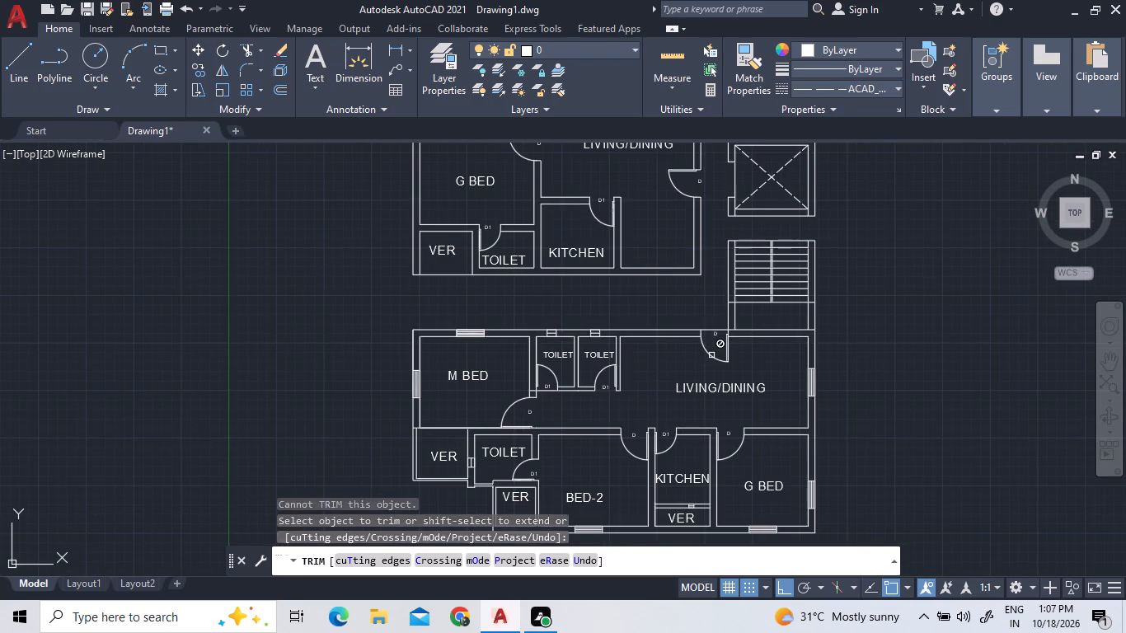
scroll(715, 326, up, 3)
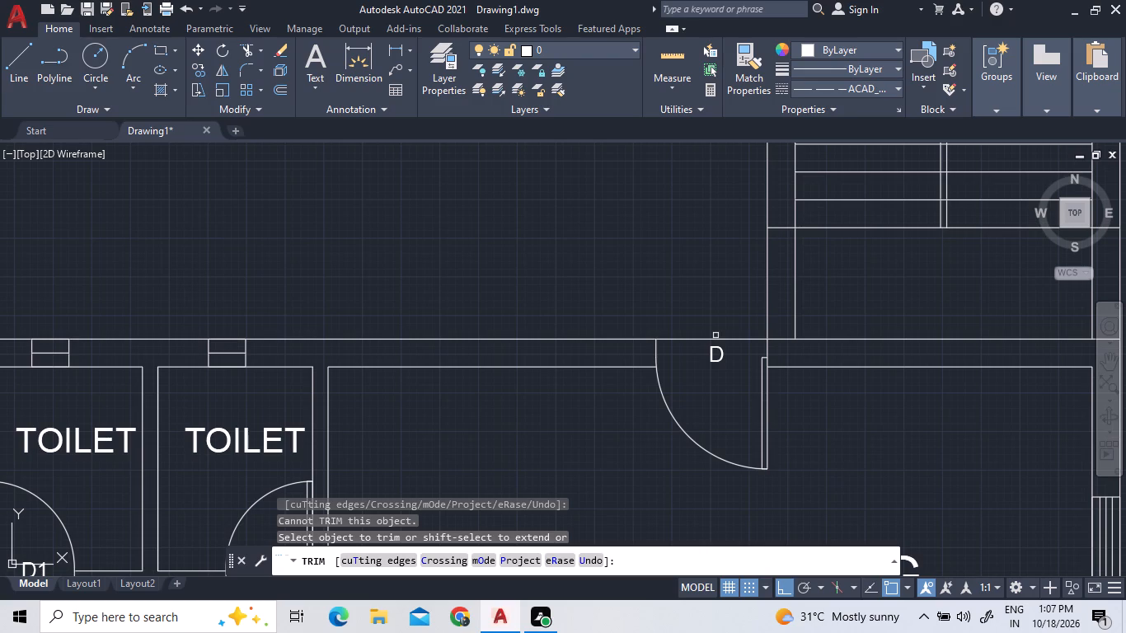
click(715, 339)
scroll(724, 316, down, 3)
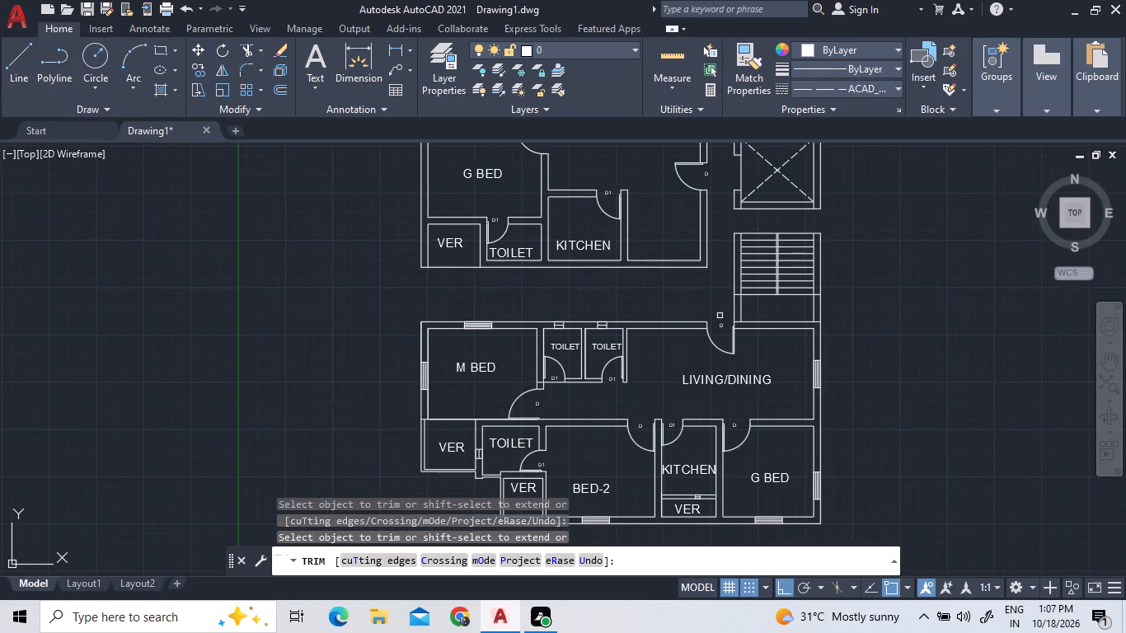
scroll(609, 353, down, 2)
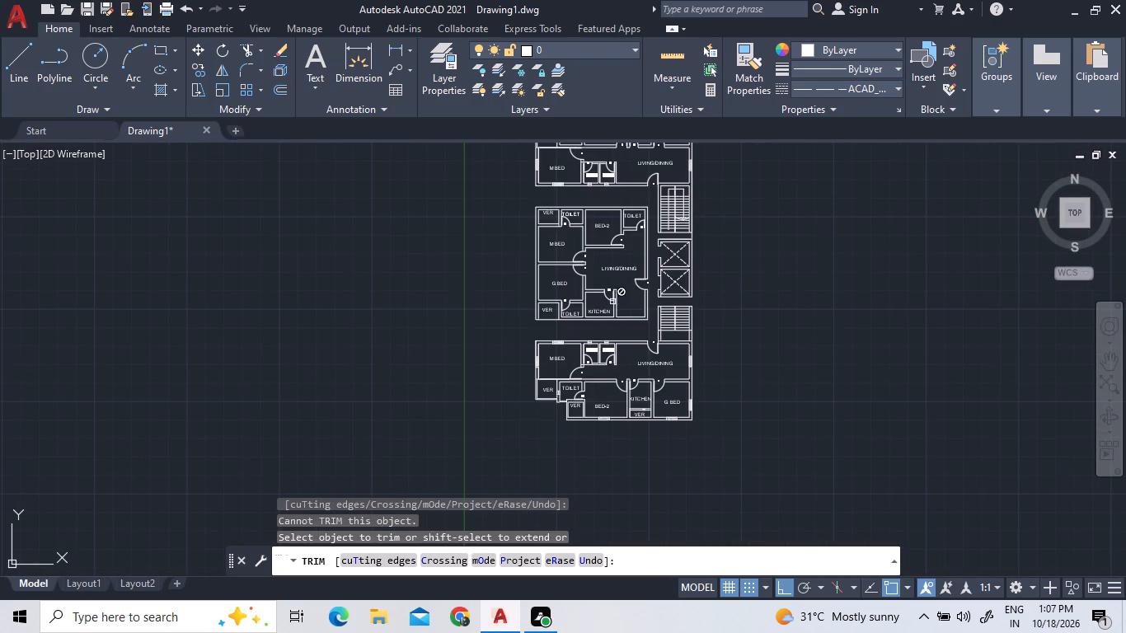
scroll(629, 347, up, 3)
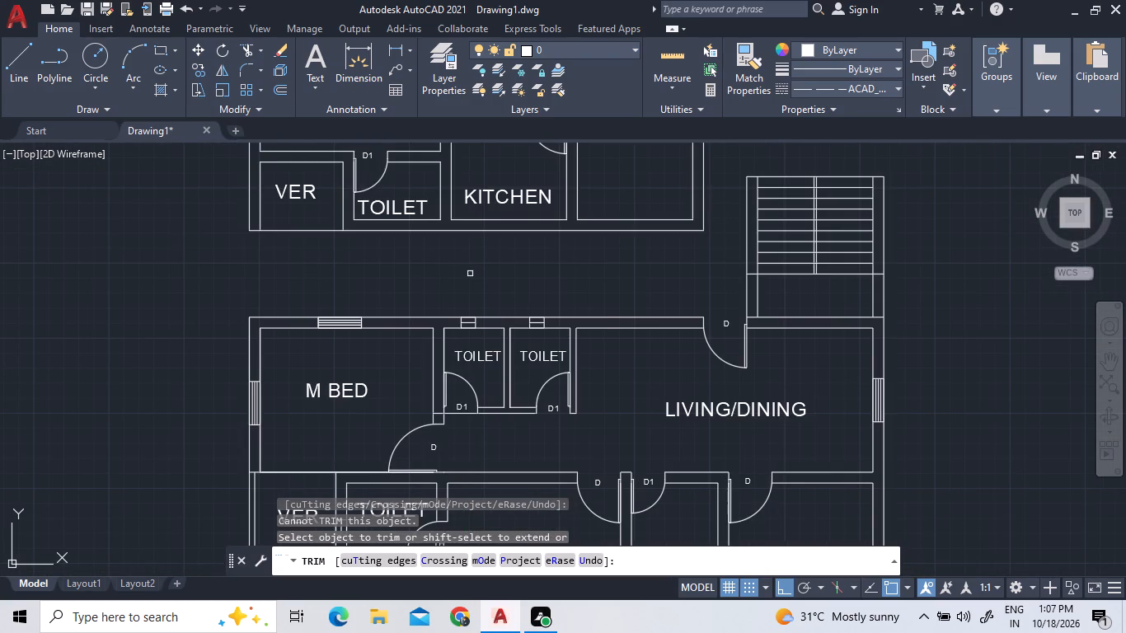
right_click(468, 274)
right_click(468, 274)
click(473, 283)
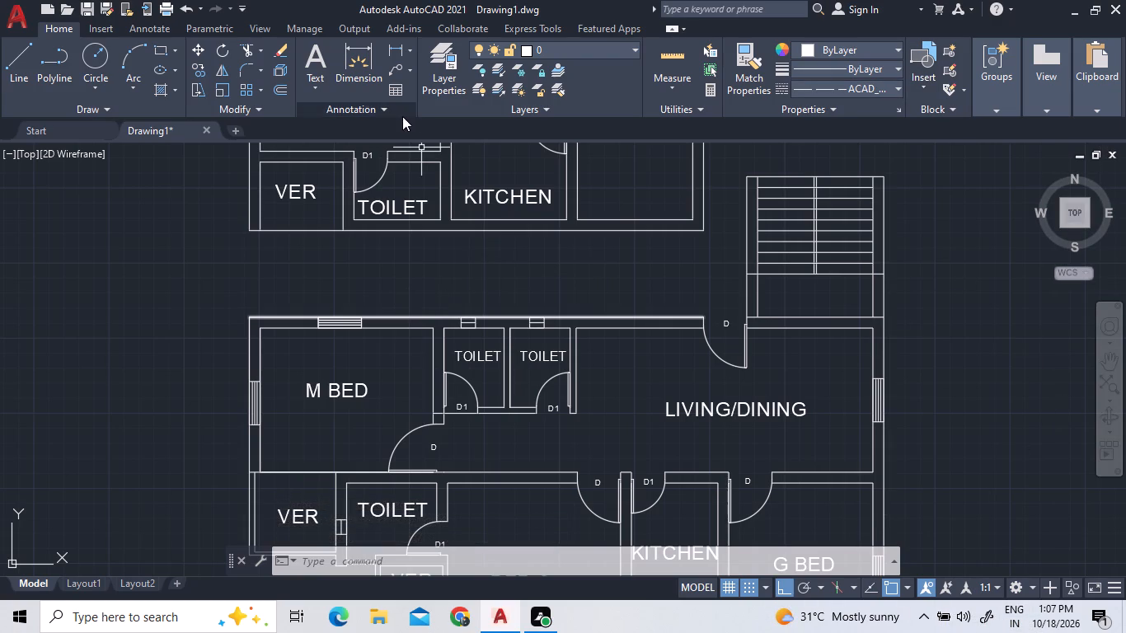
Draw a U-shaped direction line through the lower staircase, down one flight, across the landing and partway up the other flight.
click(20, 70)
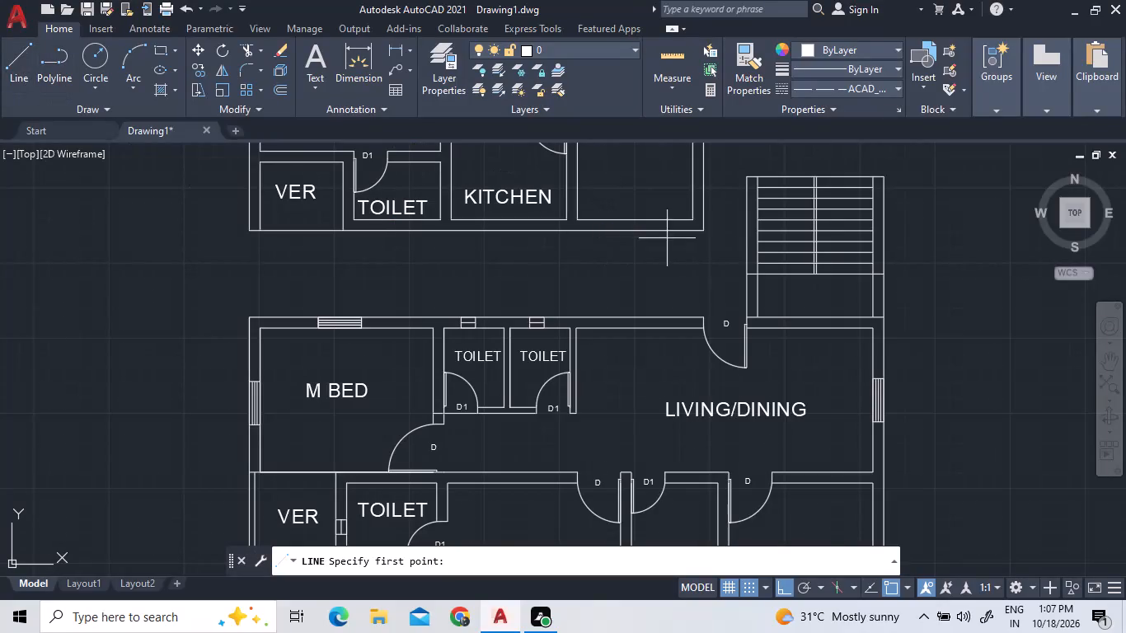
double_click(788, 190)
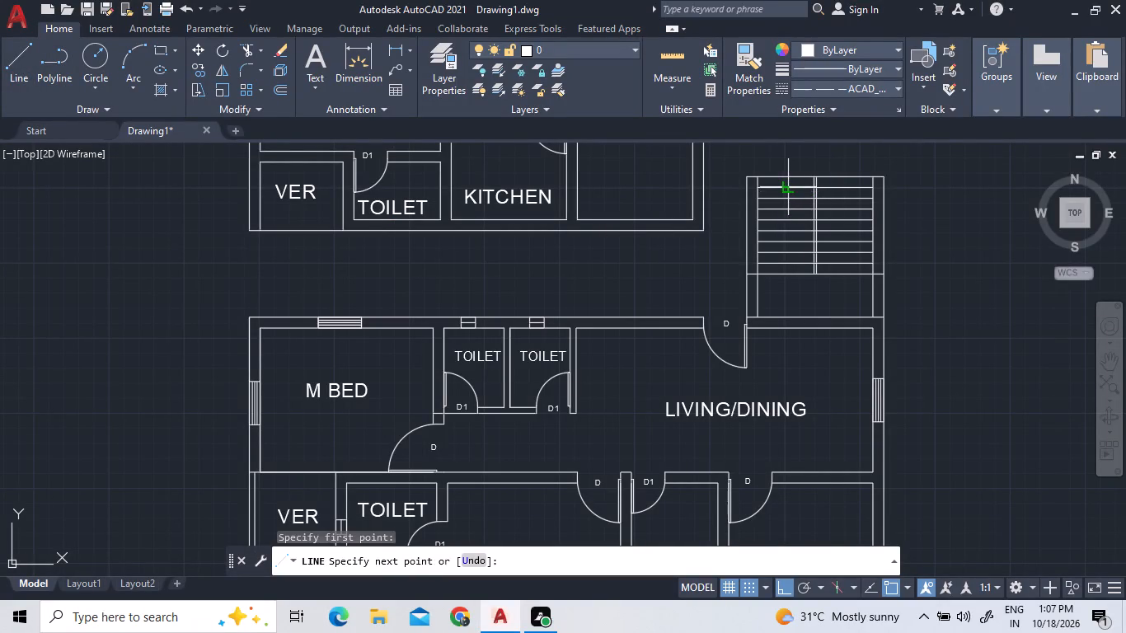
triple_click(781, 278)
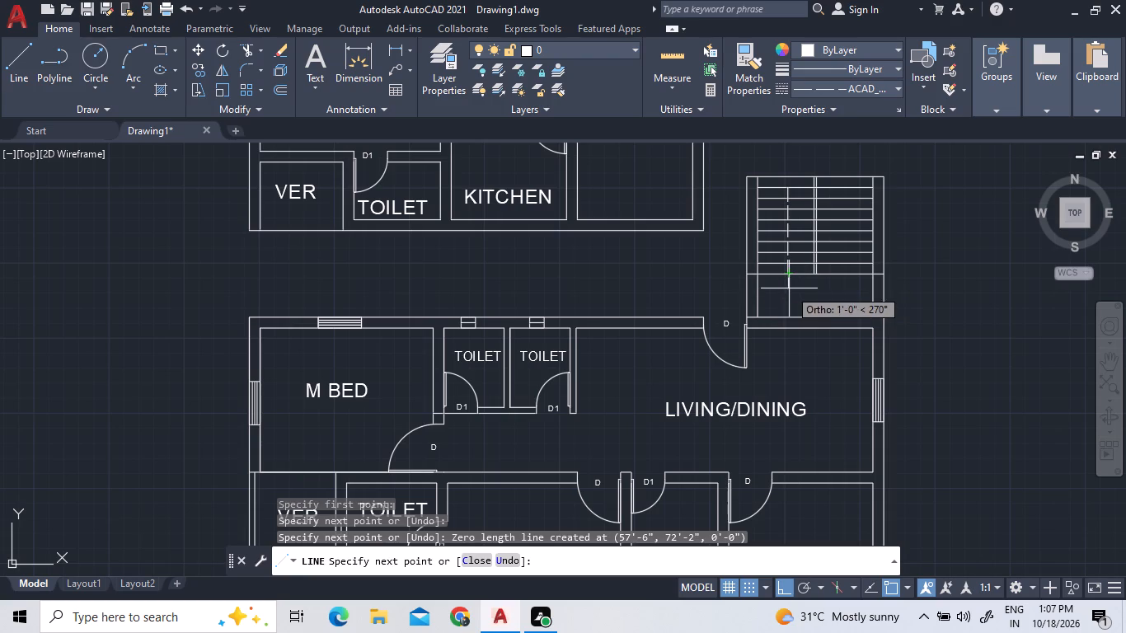
double_click(788, 288)
double_click(843, 293)
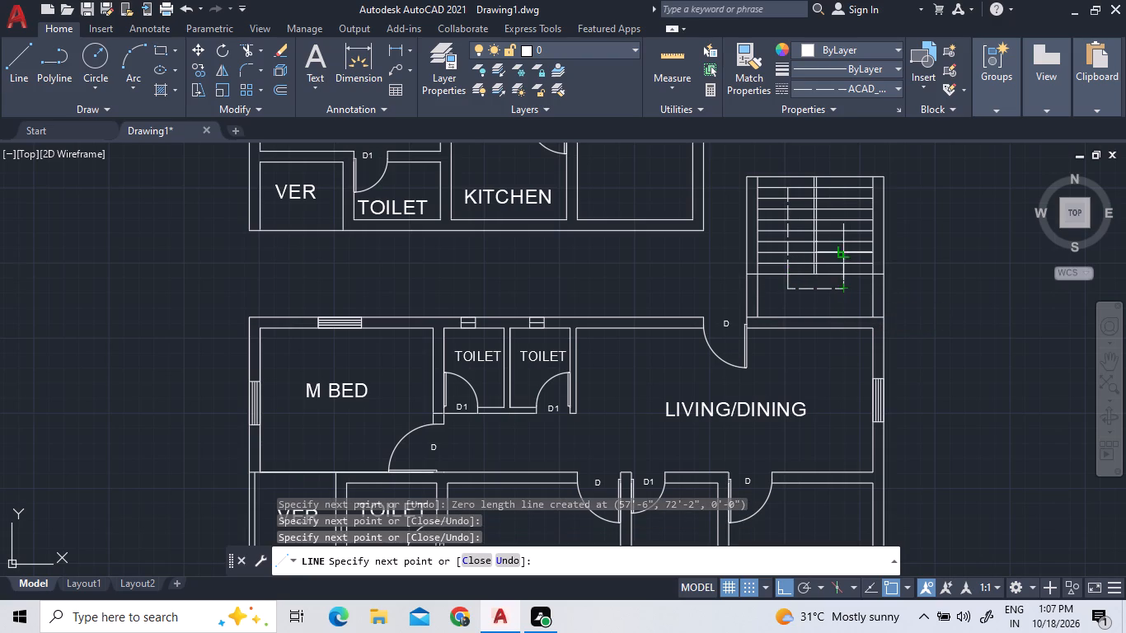
double_click(842, 216)
Add a triangular arrowhead at the direction line's upper end, with its base on the tread line below the tip.
scroll(831, 224, up, 3)
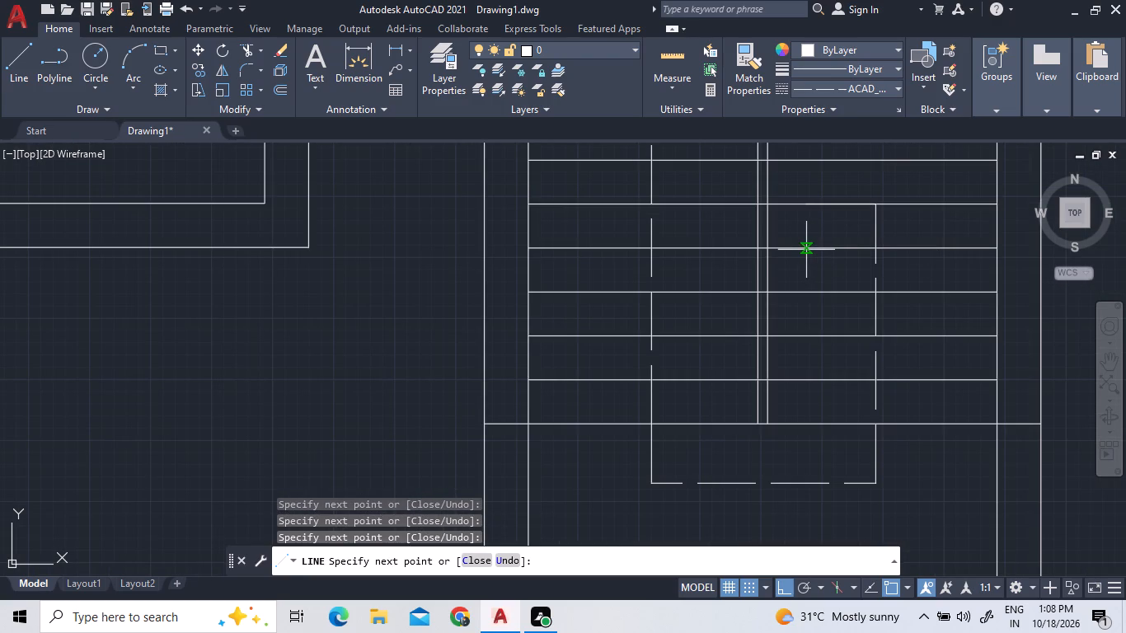
scroll(805, 246, up, 3)
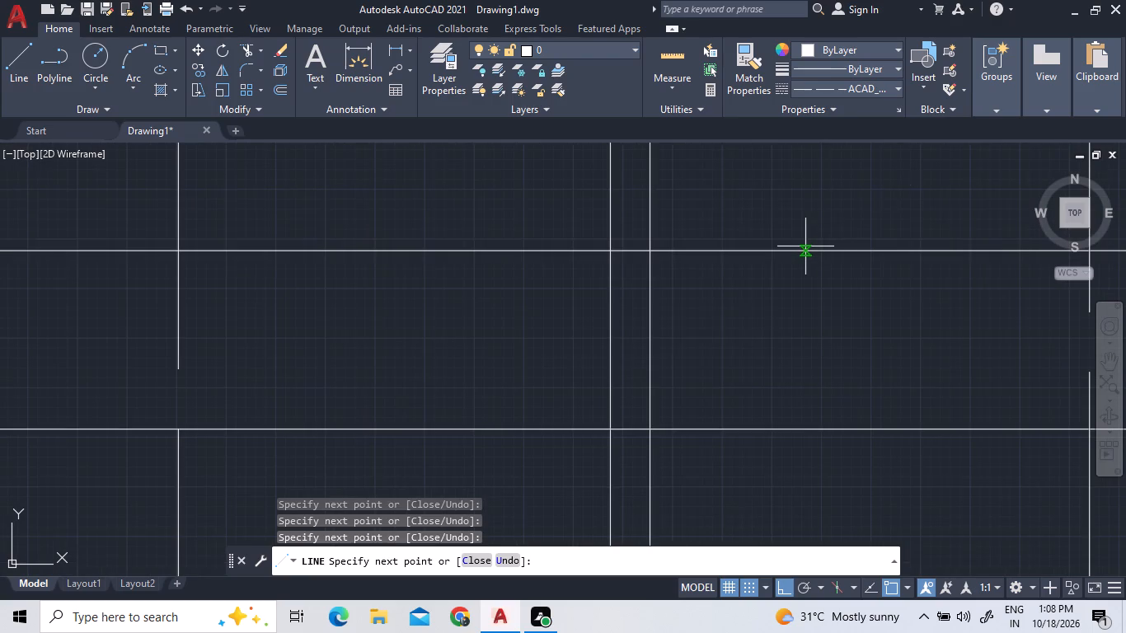
click(800, 251)
scroll(800, 251, down, 2)
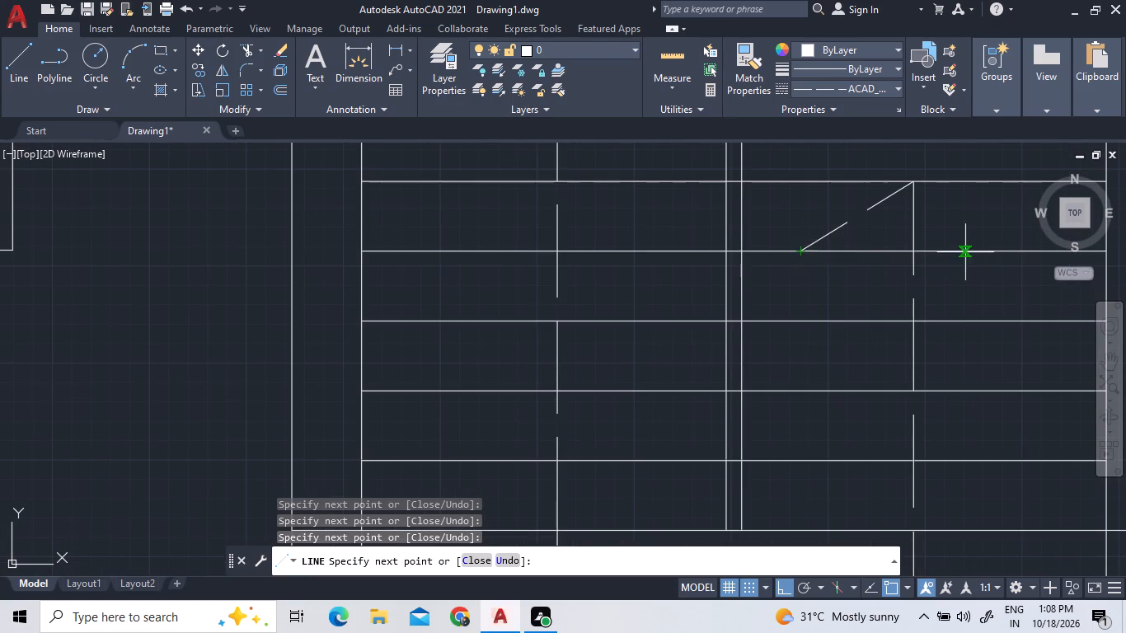
double_click(994, 253)
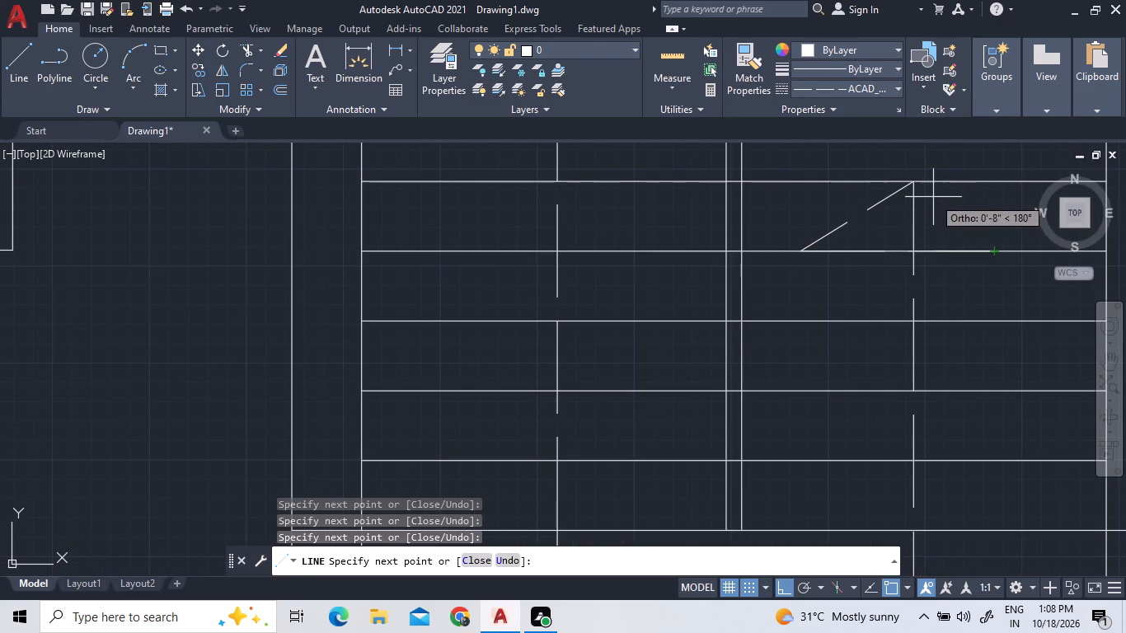
triple_click(915, 186)
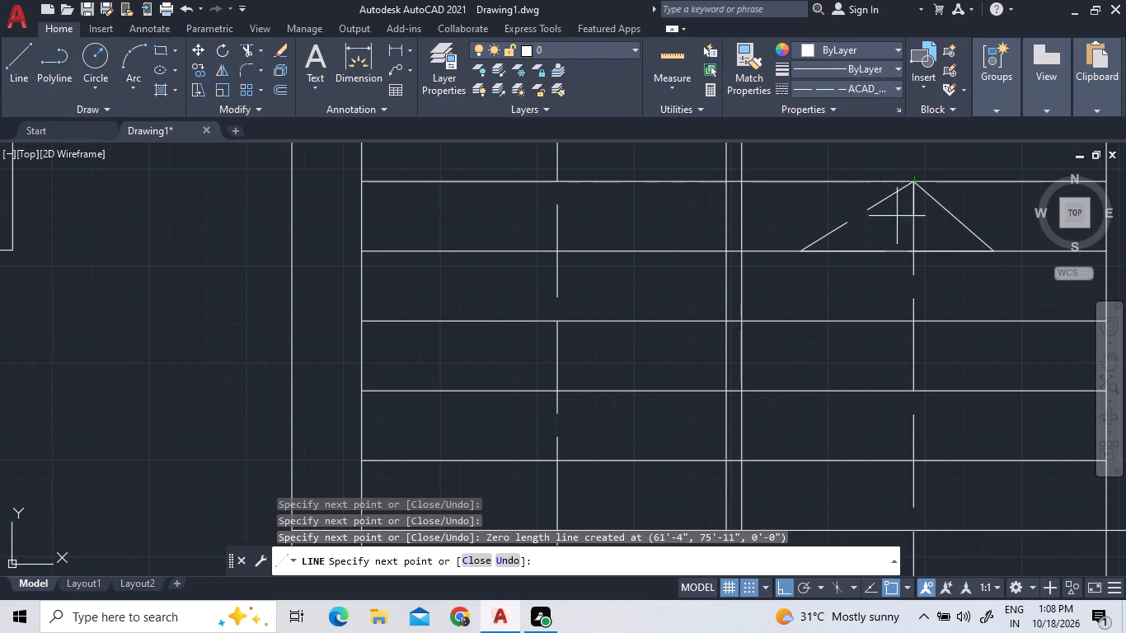
right_click(849, 247)
click(870, 253)
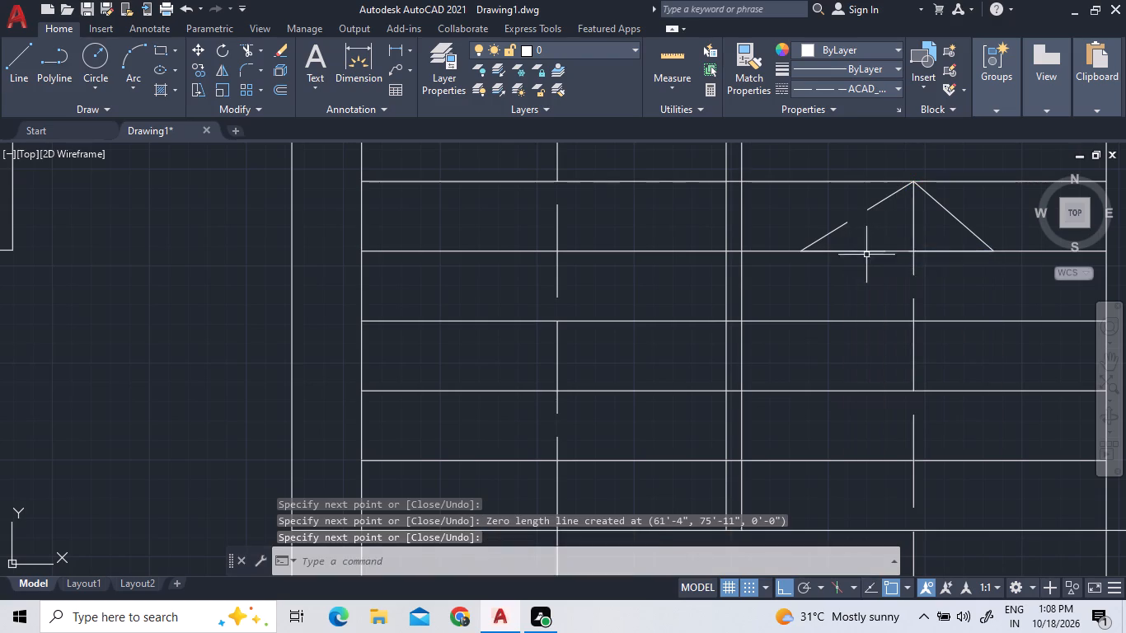
Add the multiline text label STAIR, 5" high, on the landing of the staircase above the lifts.
scroll(862, 260, down, 8)
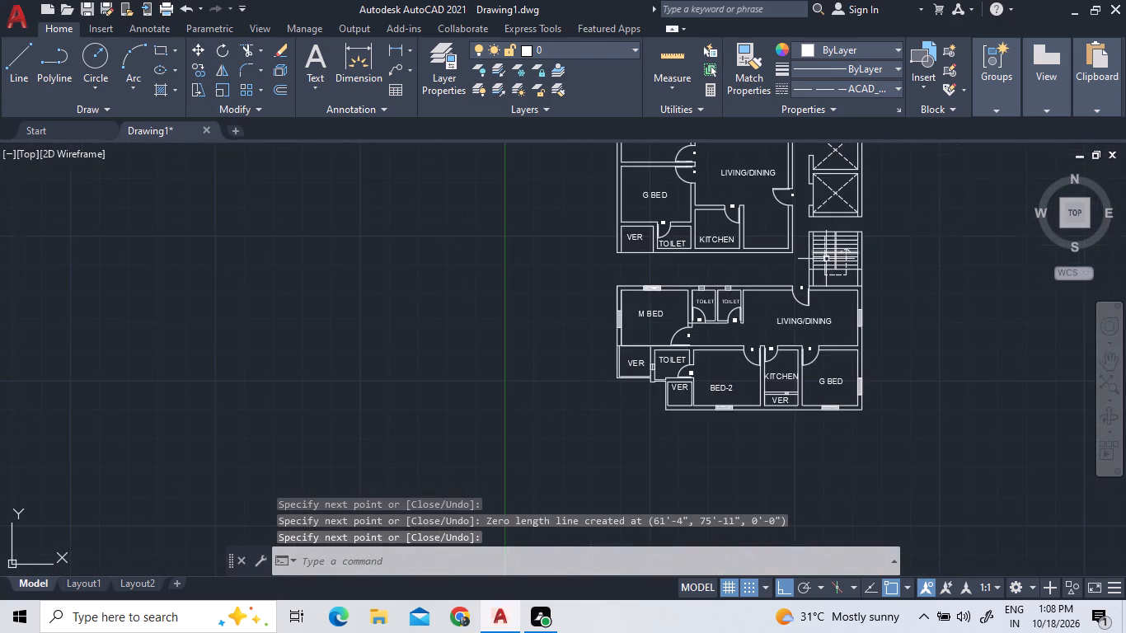
scroll(819, 173, up, 4)
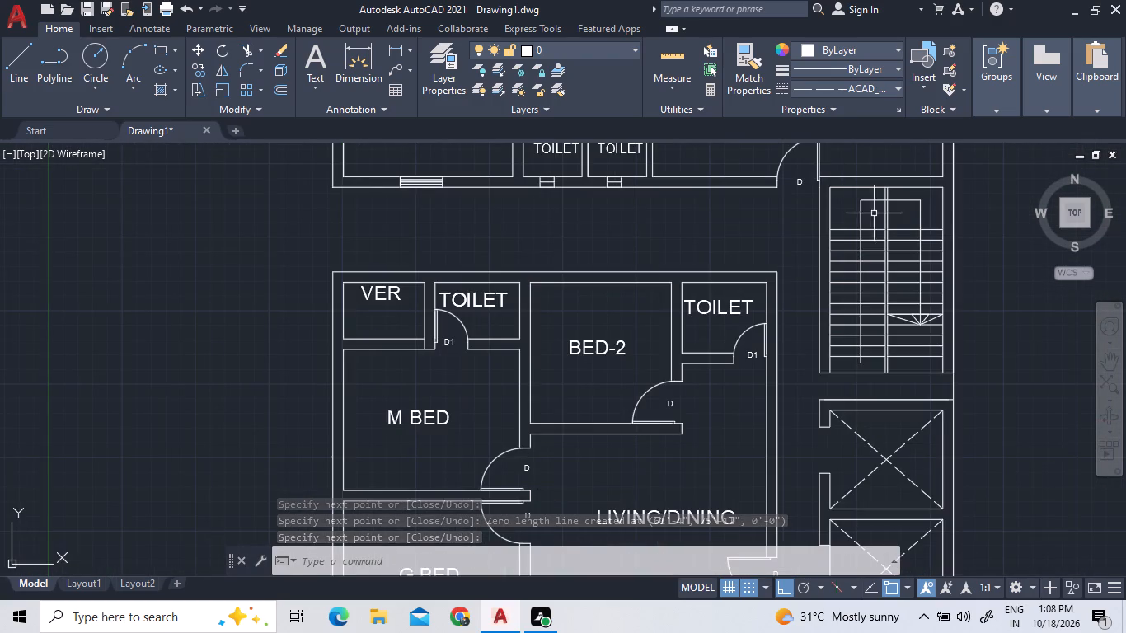
scroll(897, 222, up, 3)
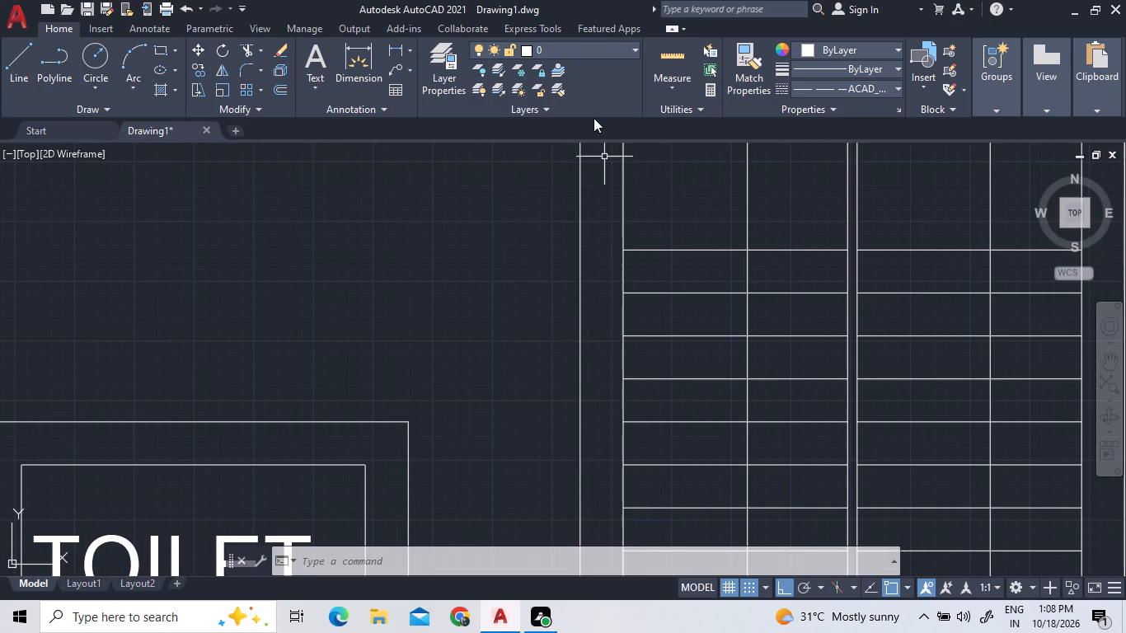
triple_click(312, 58)
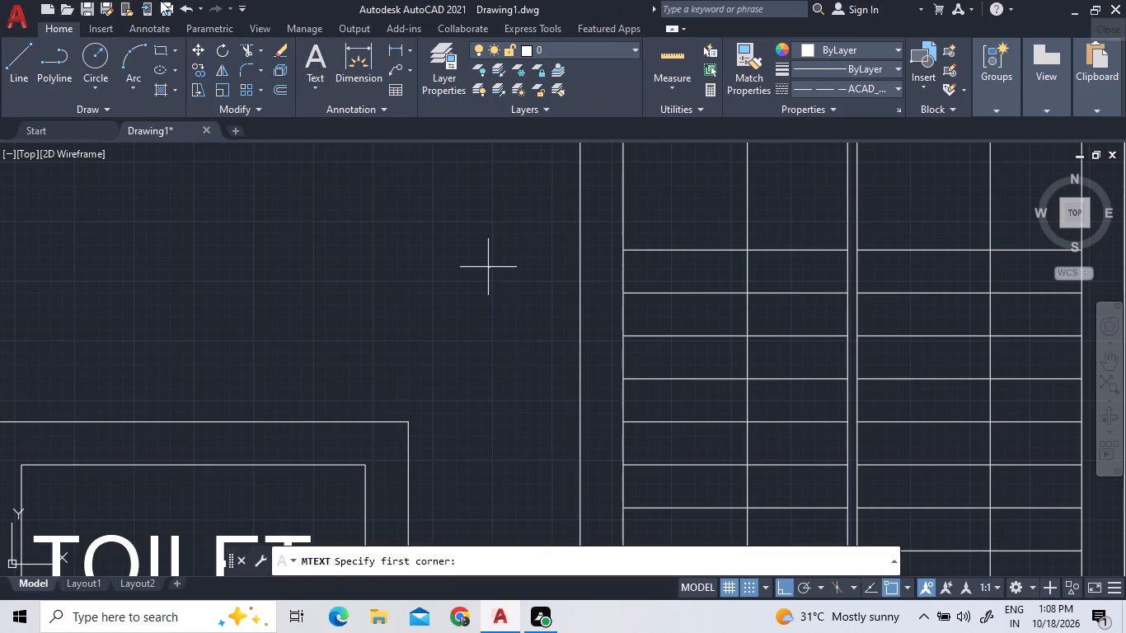
scroll(1058, 140, down, 2)
scroll(1008, 237, down, 2)
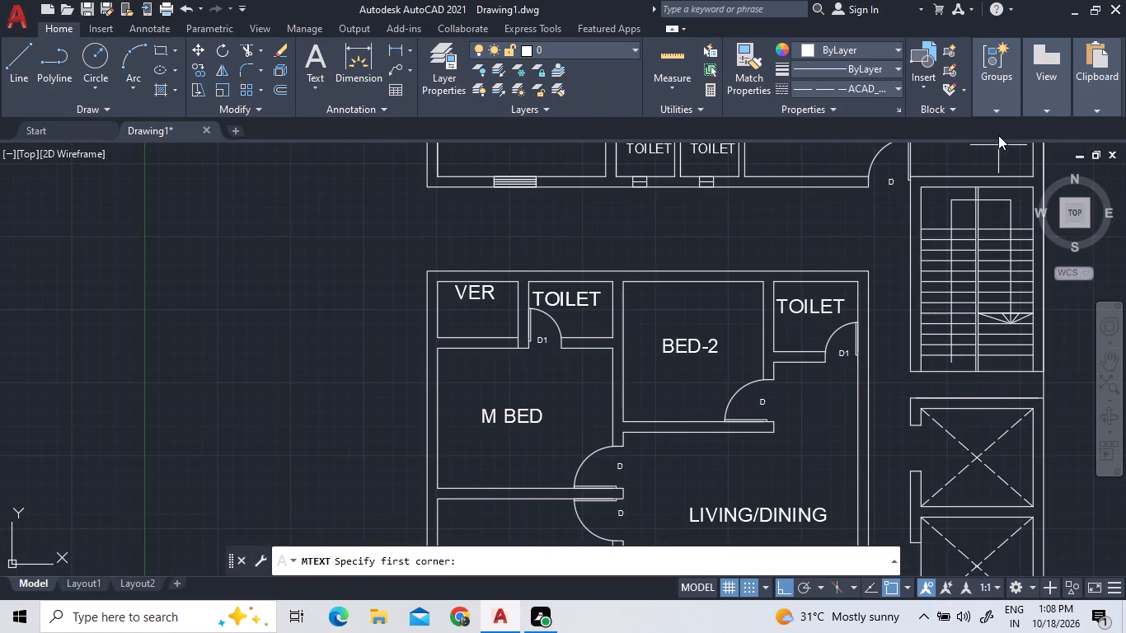
scroll(1001, 195, up, 3)
double_click(848, 234)
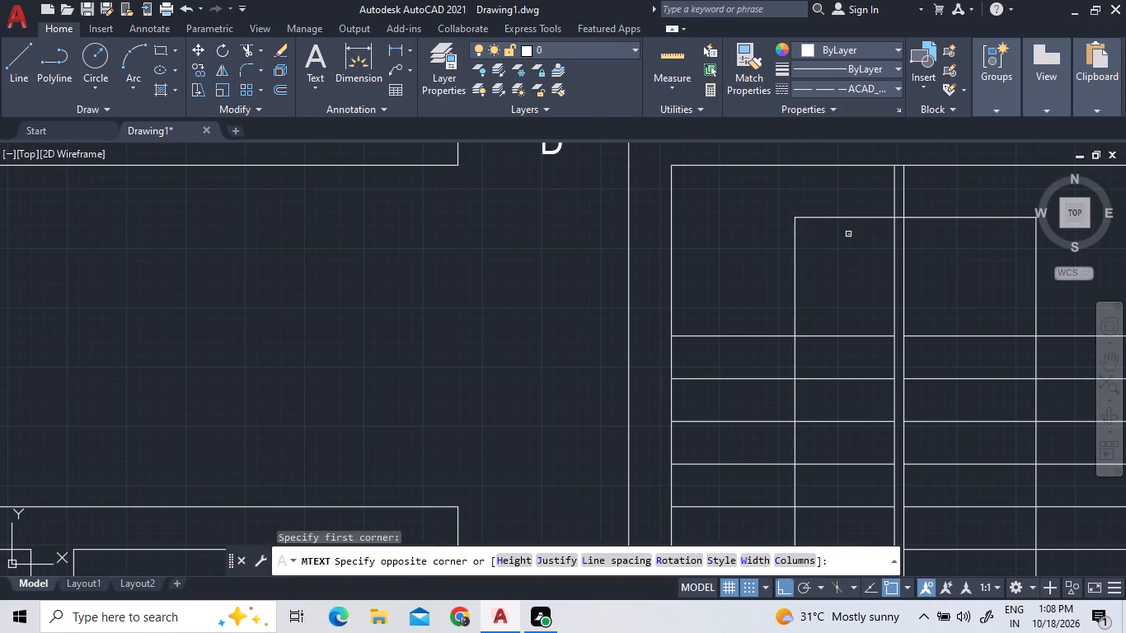
click(901, 273)
text(STA)
text(IR)
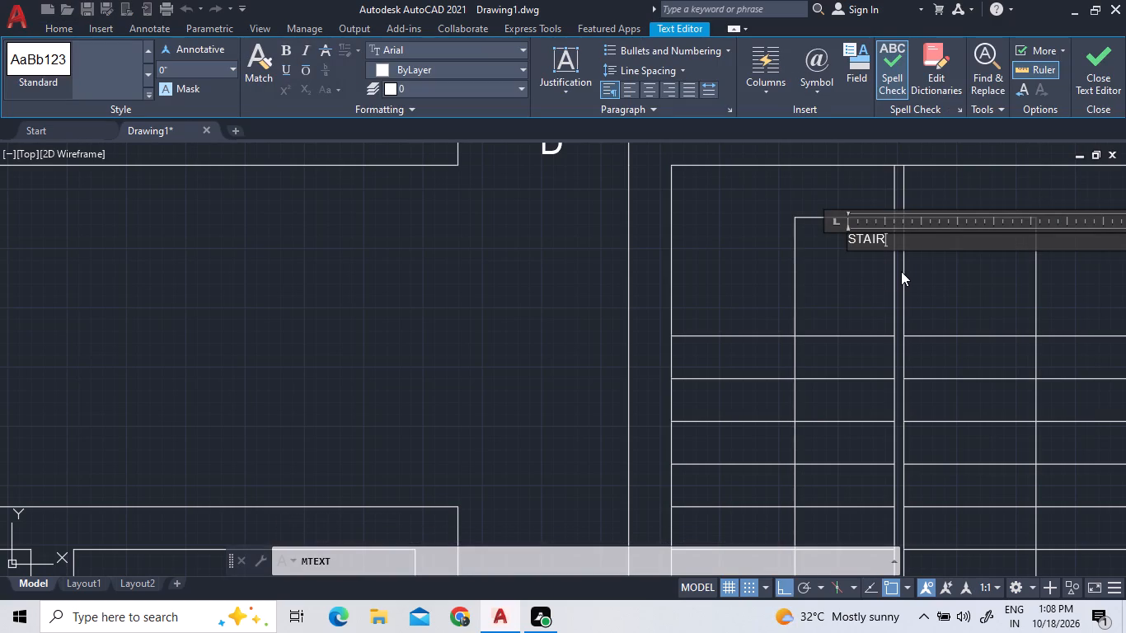
double_click(905, 237)
triple_click(230, 70)
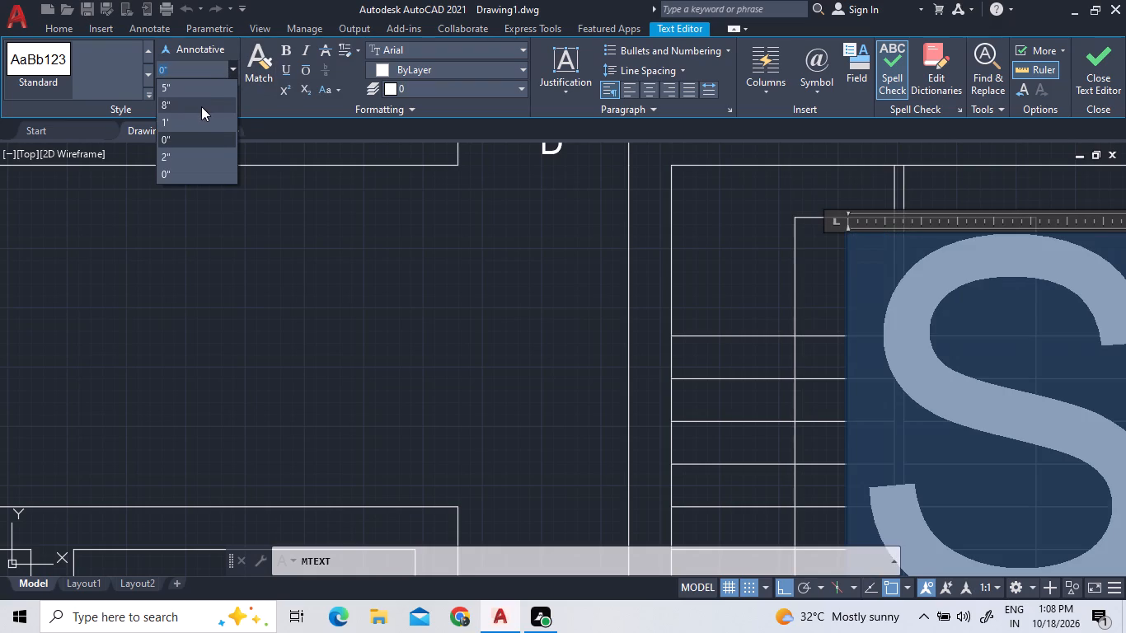
triple_click(199, 87)
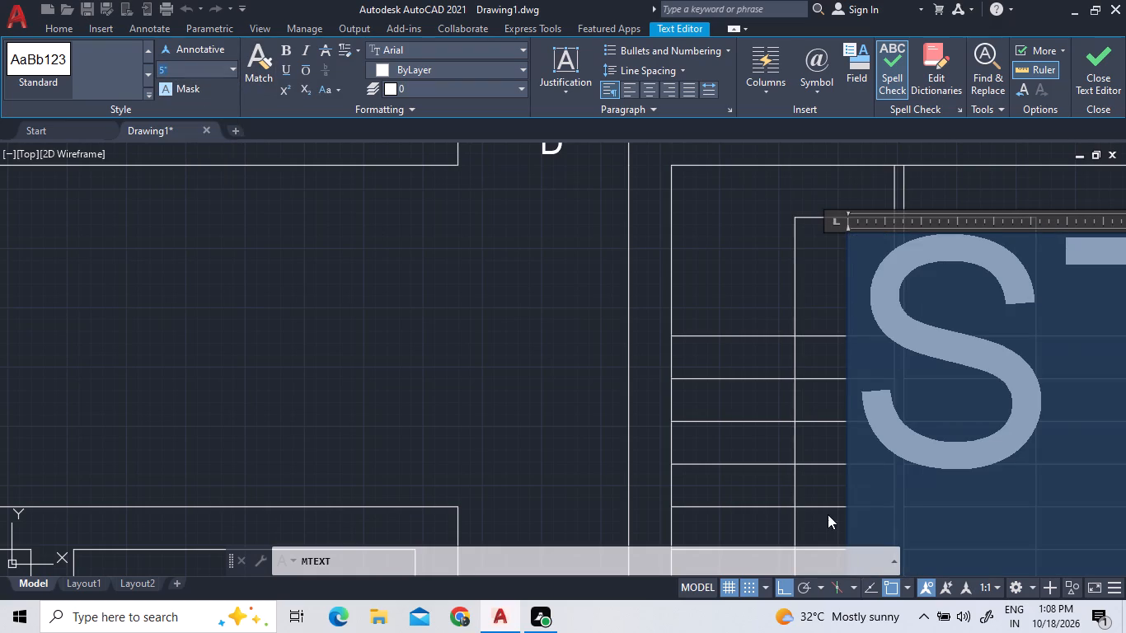
click(726, 256)
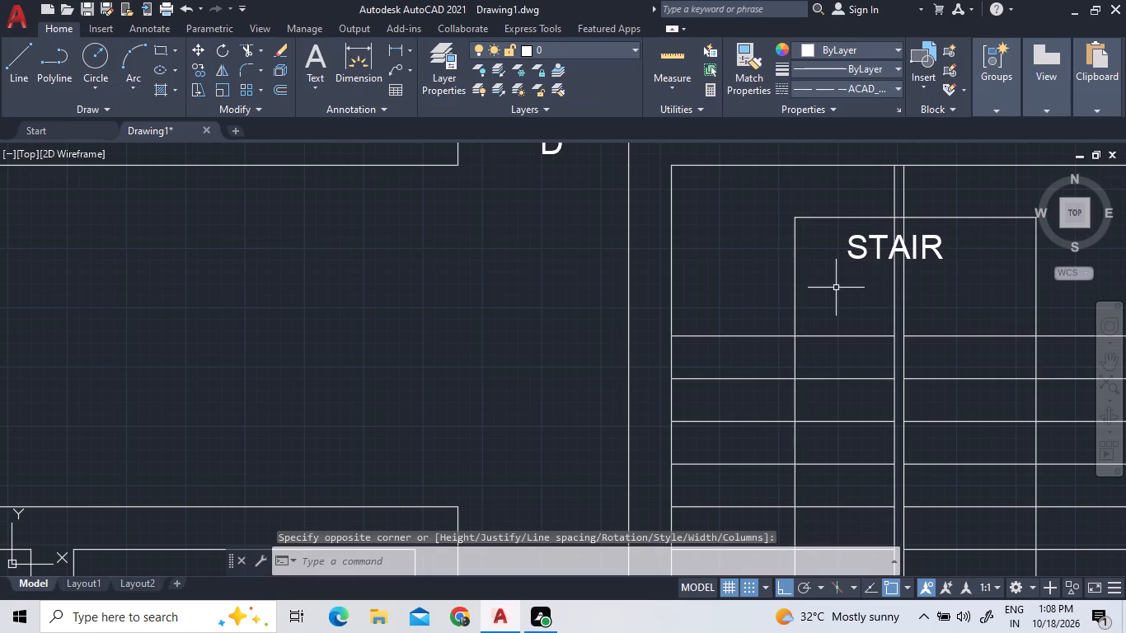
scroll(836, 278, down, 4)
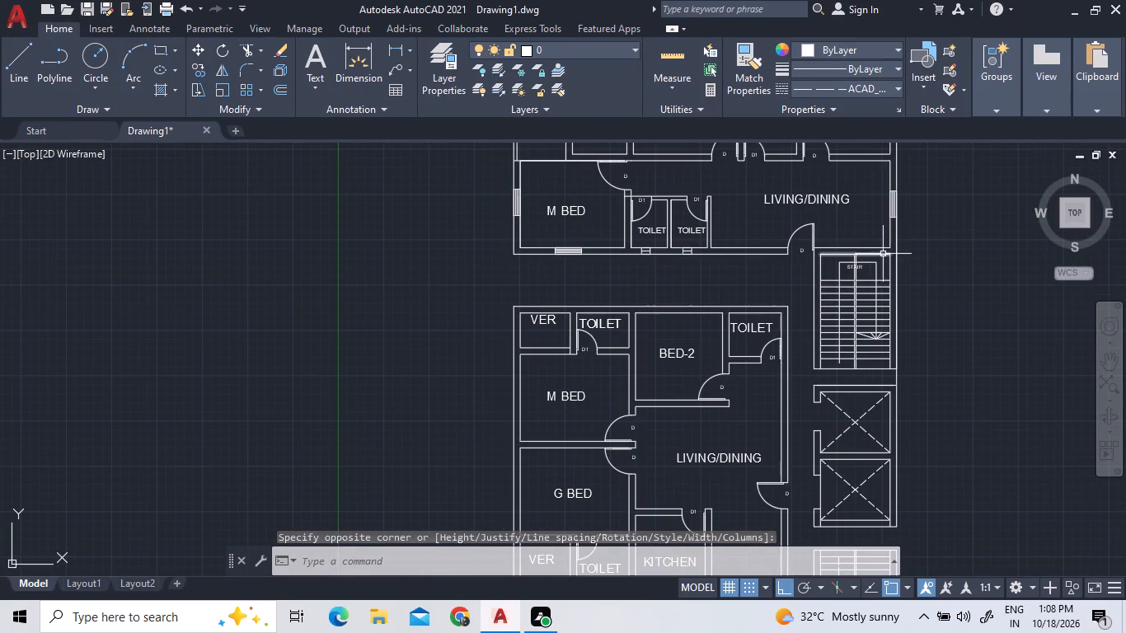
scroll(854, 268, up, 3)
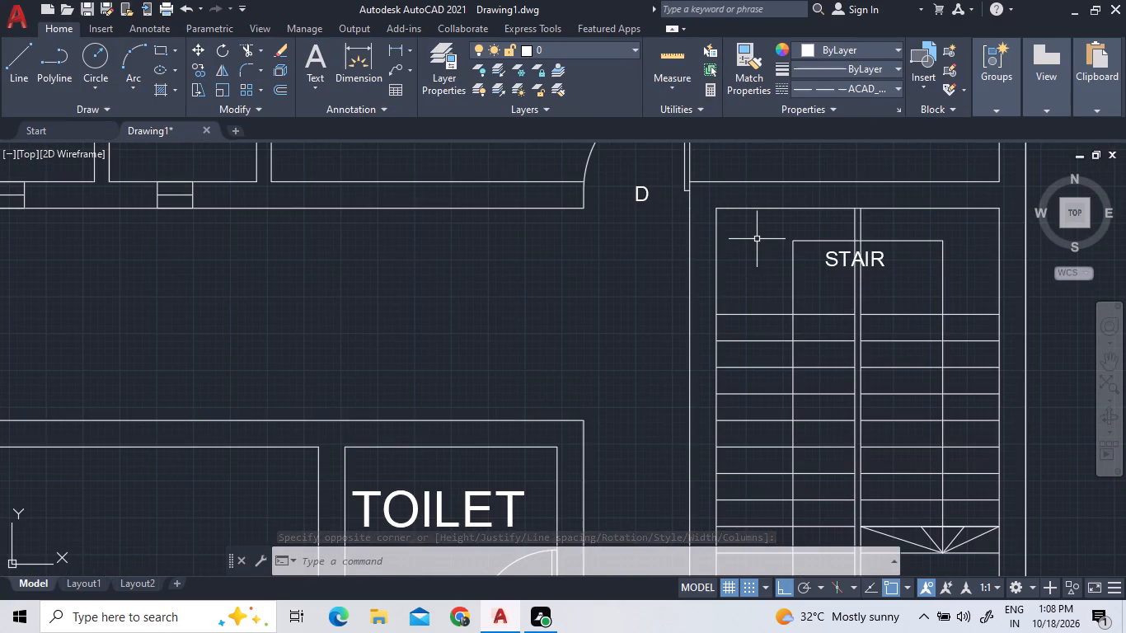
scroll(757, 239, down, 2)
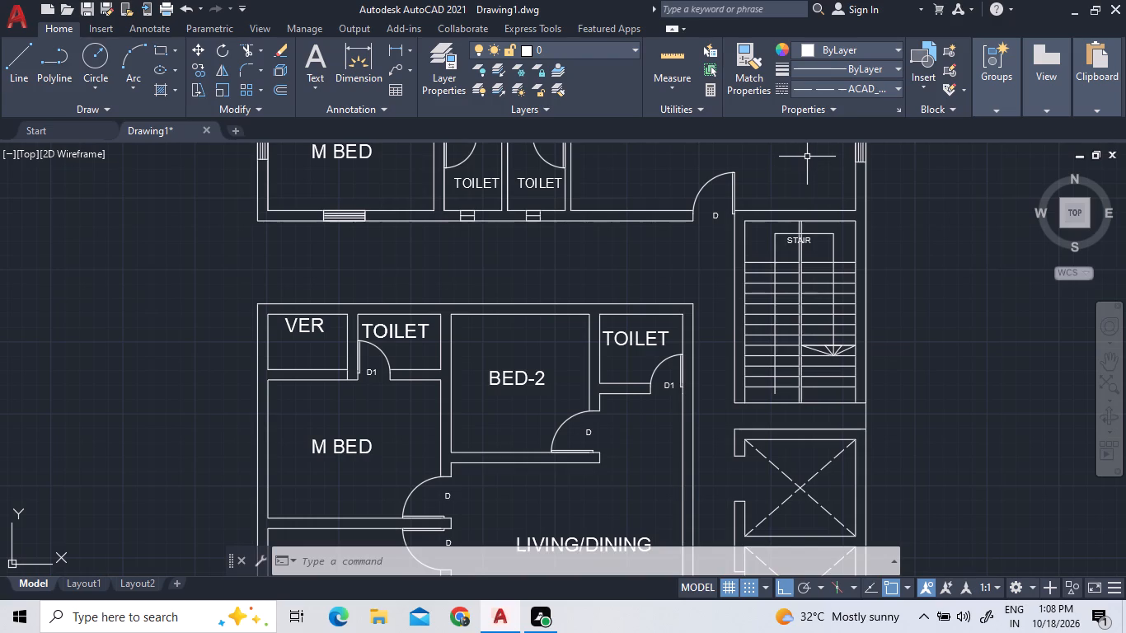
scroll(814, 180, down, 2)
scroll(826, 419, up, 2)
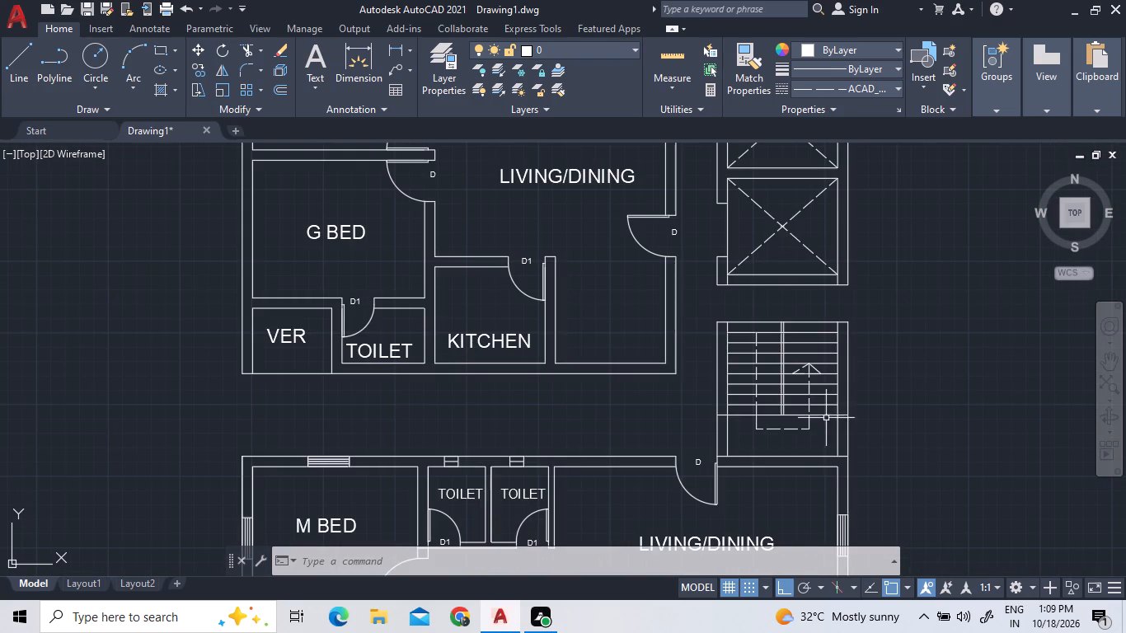
Copy the STAIR label from the upper staircase about 39'-9" straight down onto the landing of the lower staircase.
scroll(792, 450, down, 4)
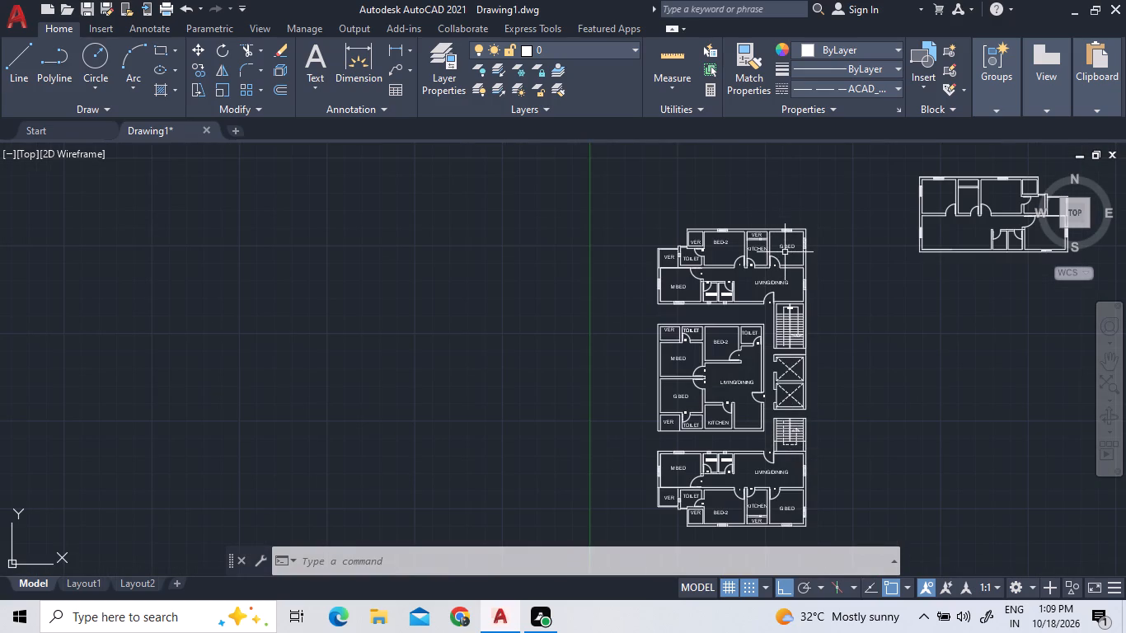
scroll(786, 252, up, 2)
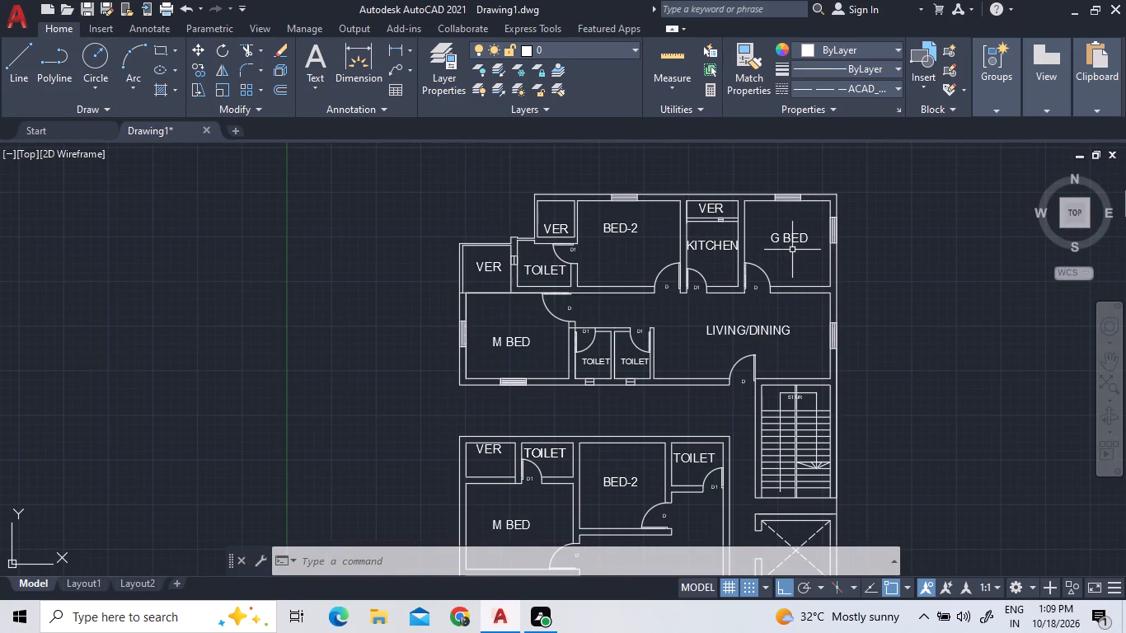
scroll(792, 250, up, 2)
scroll(792, 247, down, 2)
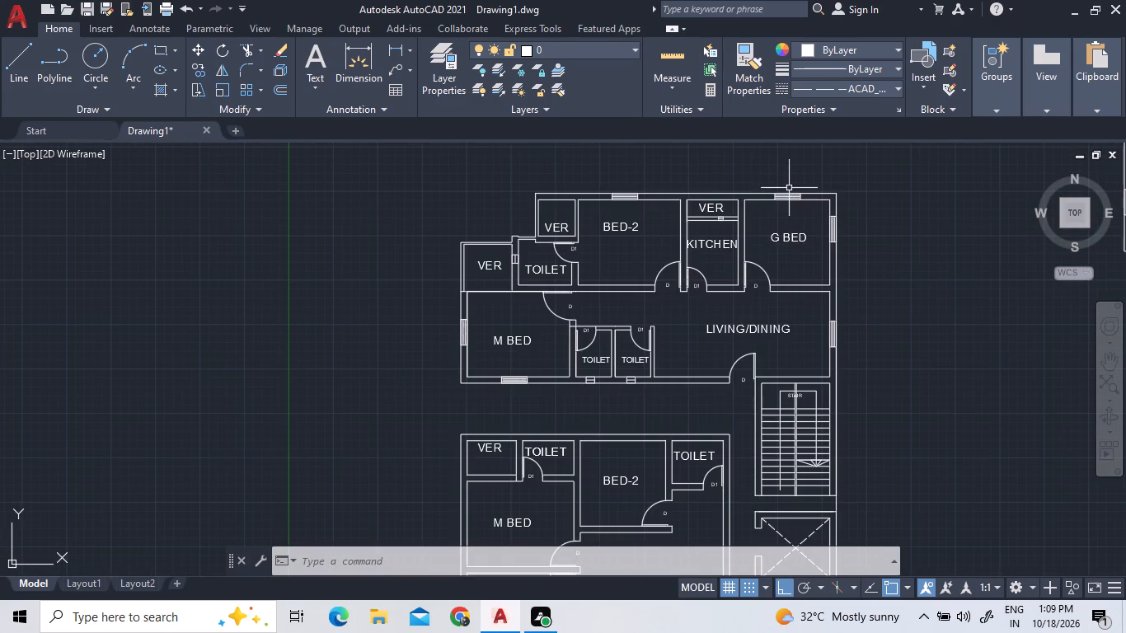
scroll(796, 422, up, 3)
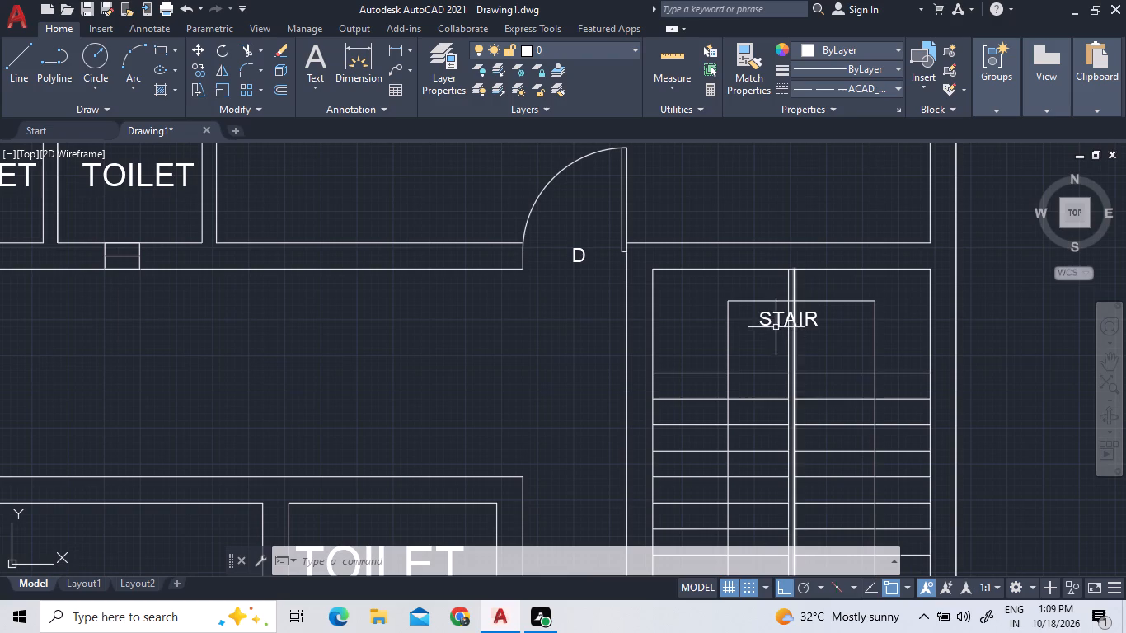
click(772, 316)
right_click(771, 316)
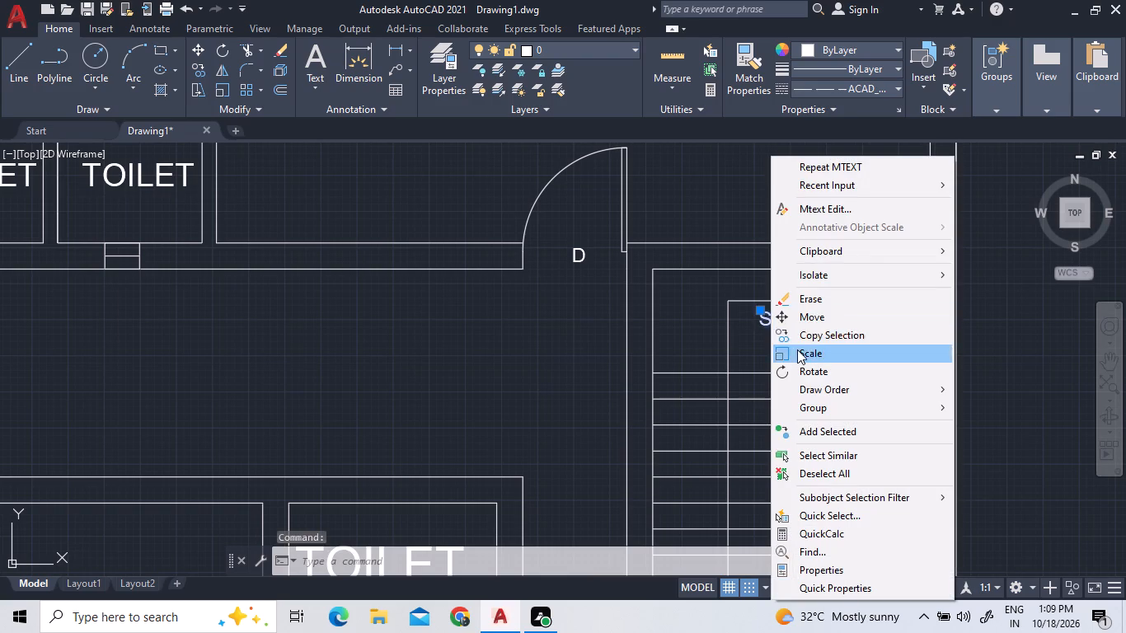
triple_click(798, 332)
scroll(761, 129, down, 4)
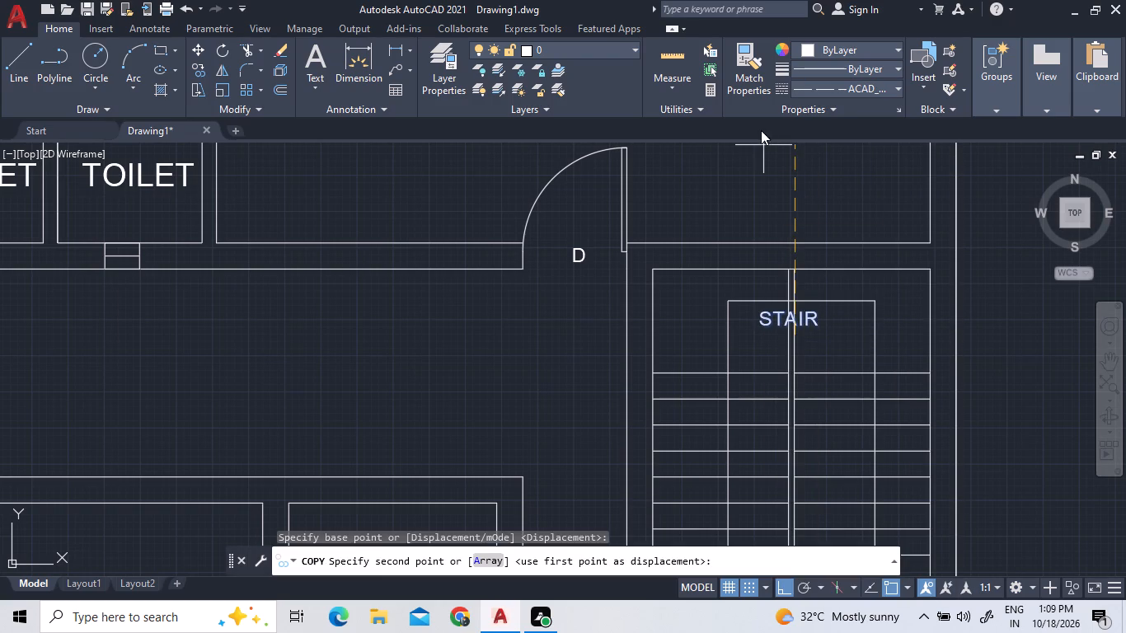
scroll(764, 160, down, 3)
scroll(767, 259, down, 4)
scroll(753, 340, up, 3)
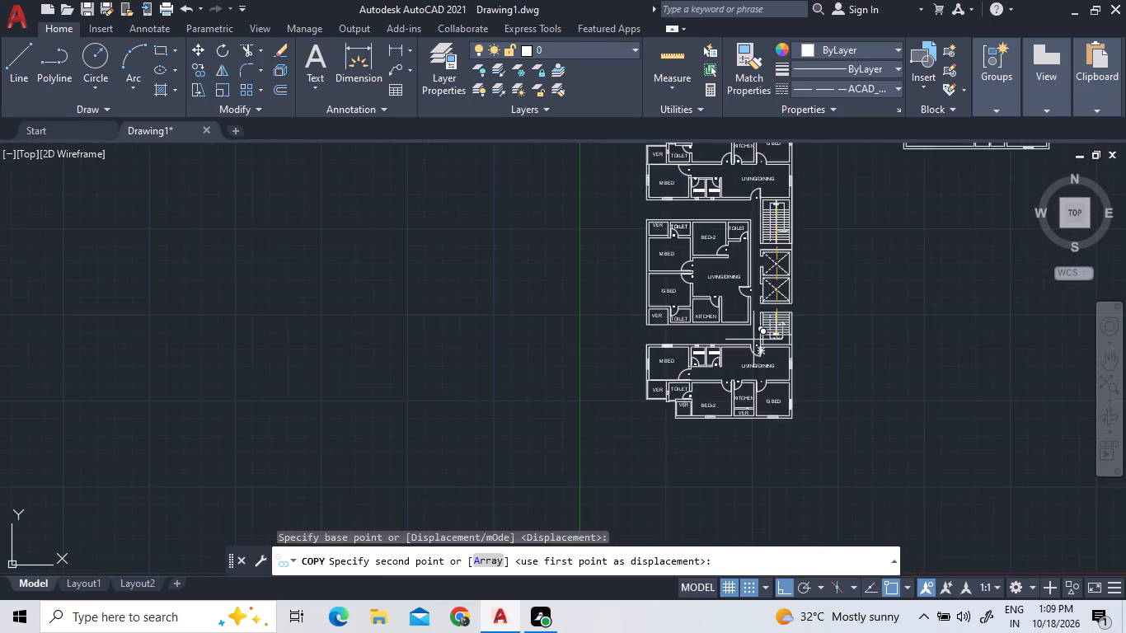
scroll(752, 361, up, 4)
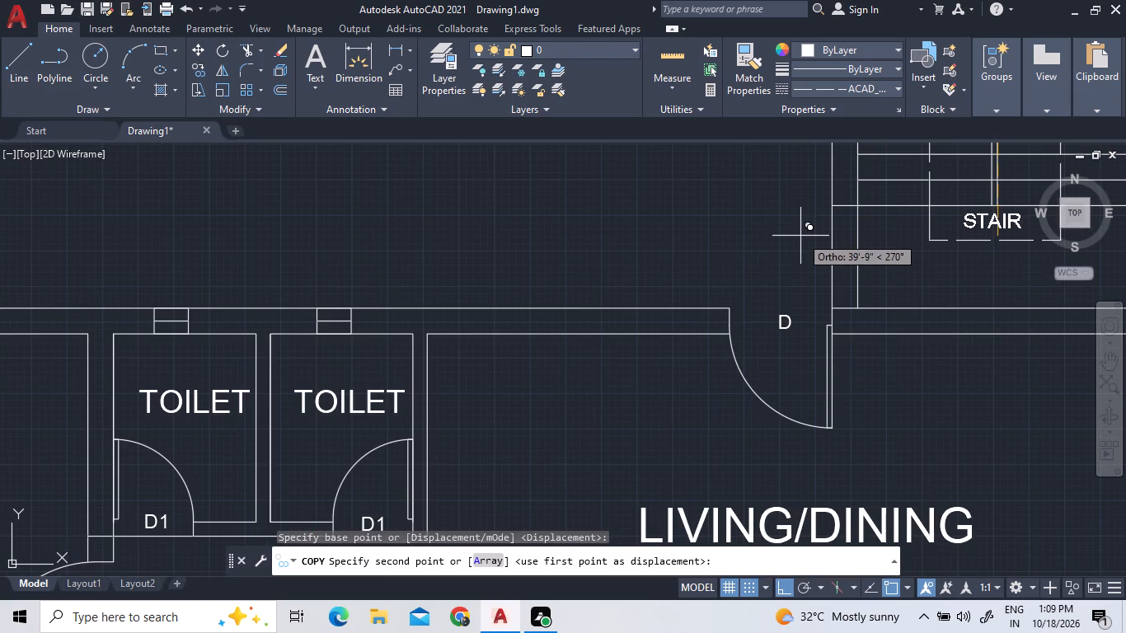
double_click(800, 236)
scroll(738, 347, down, 3)
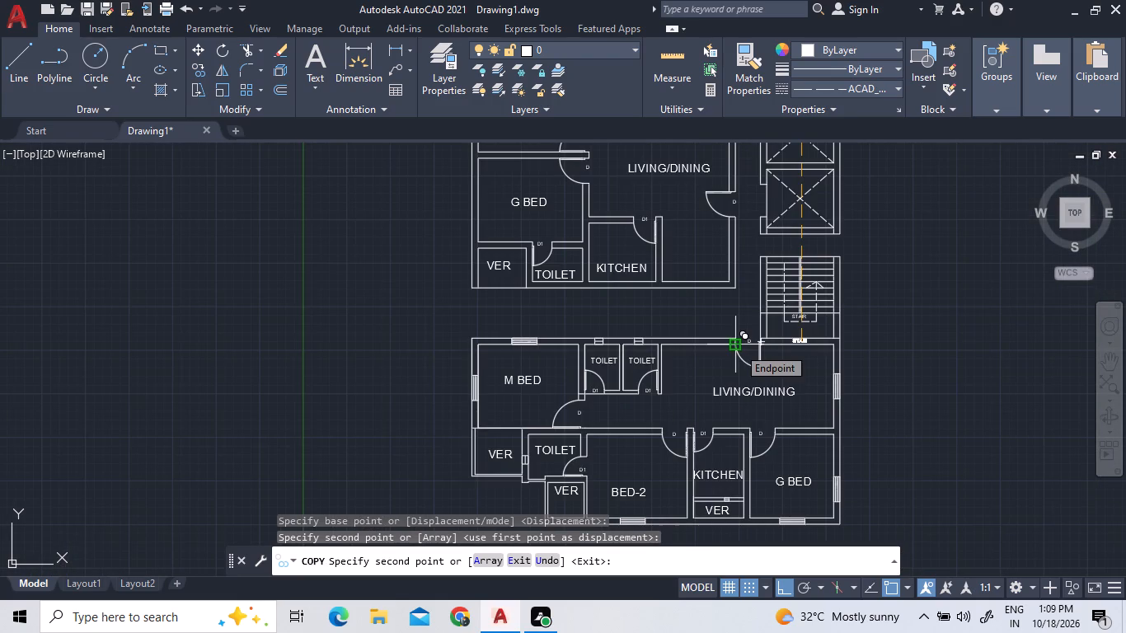
key(Escape)
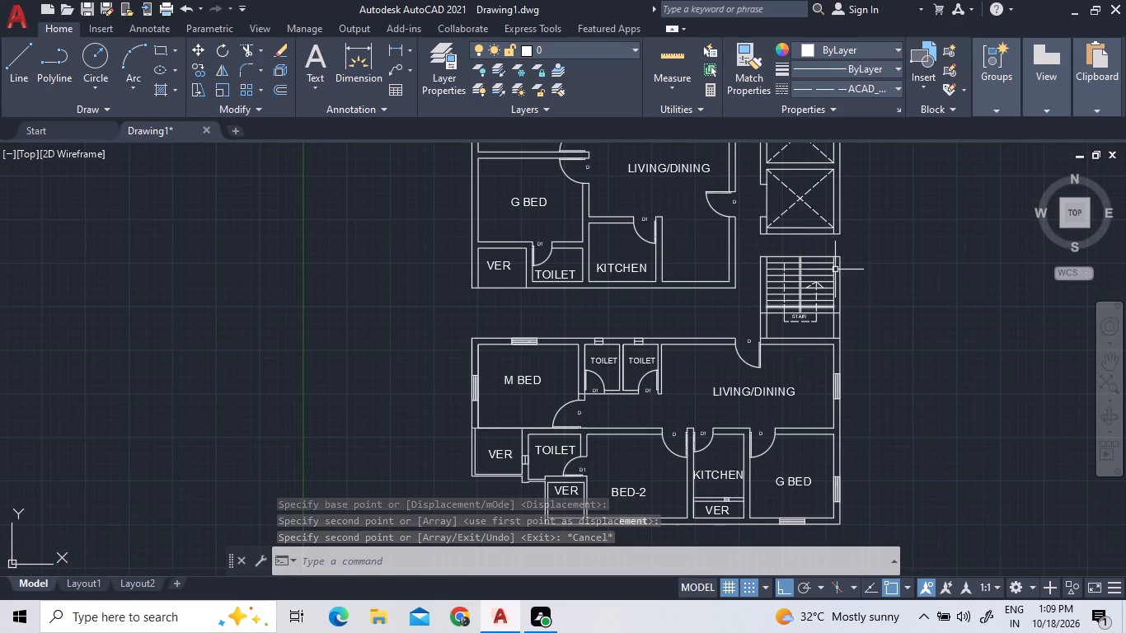
Add the multiline text label W, 5" high, outside the BED-2 window of the upper unit.
scroll(879, 256, down, 2)
scroll(833, 372, down, 1)
scroll(824, 154, up, 2)
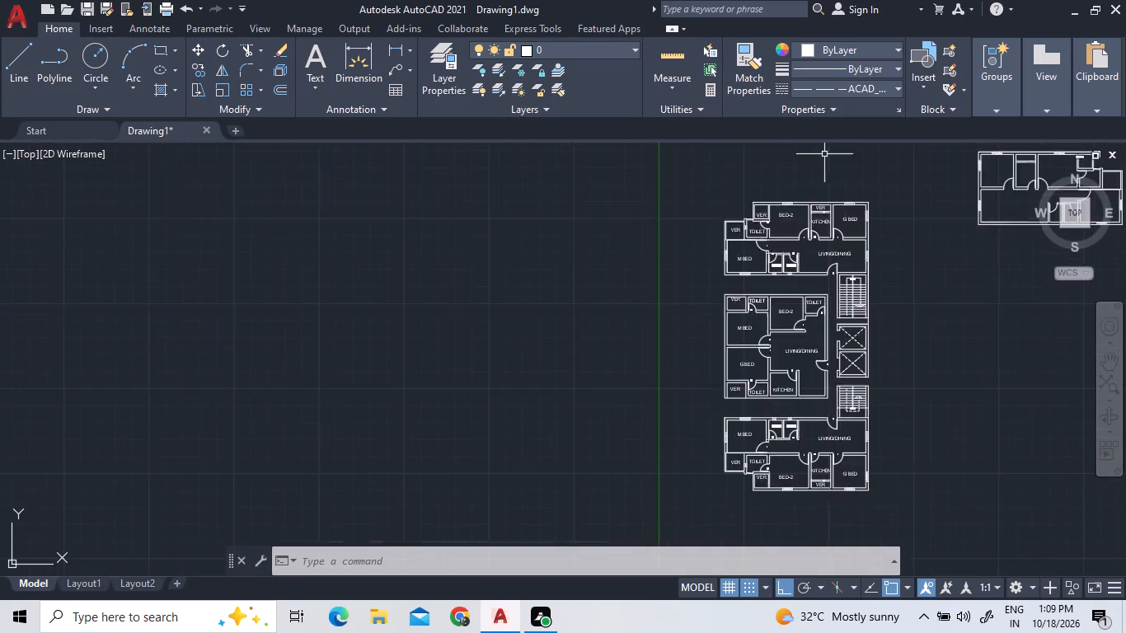
scroll(767, 216, up, 3)
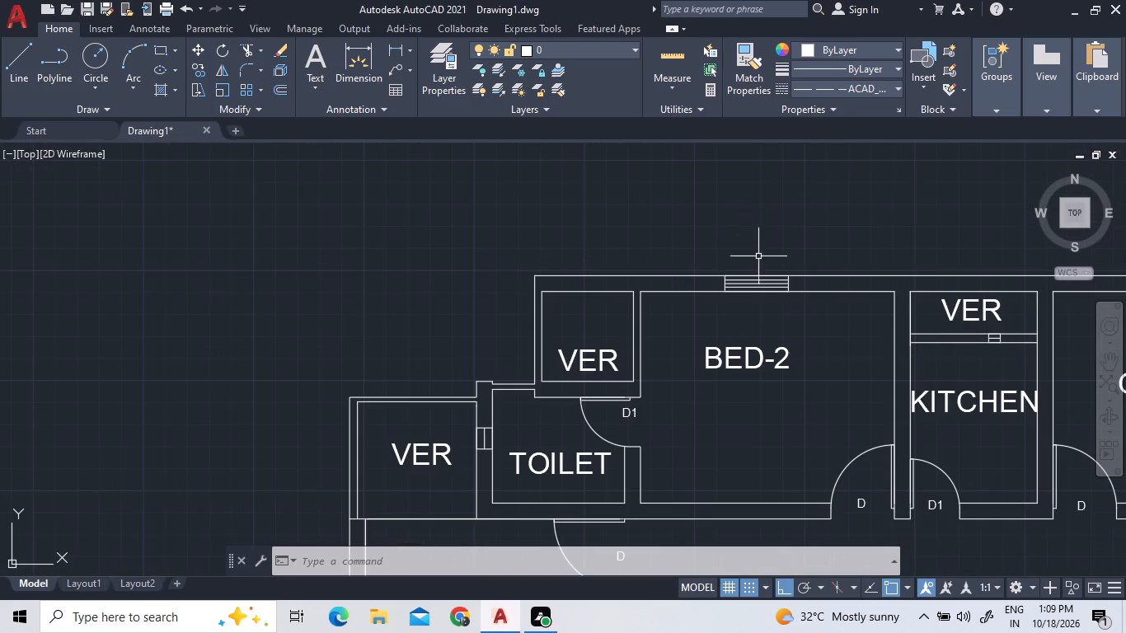
click(322, 53)
click(732, 230)
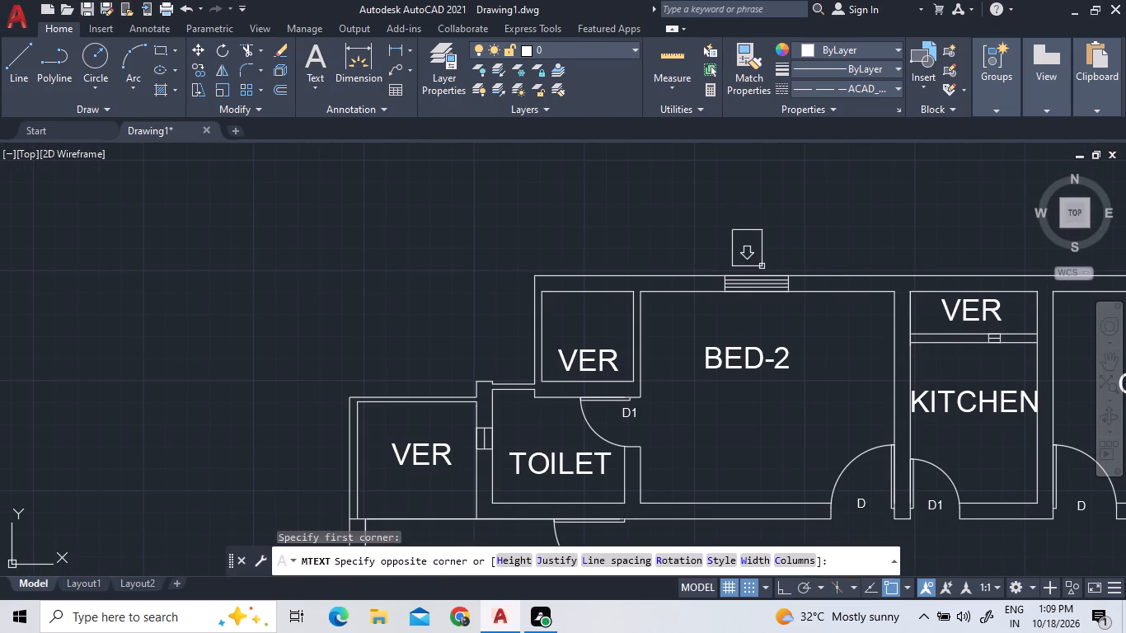
click(834, 265)
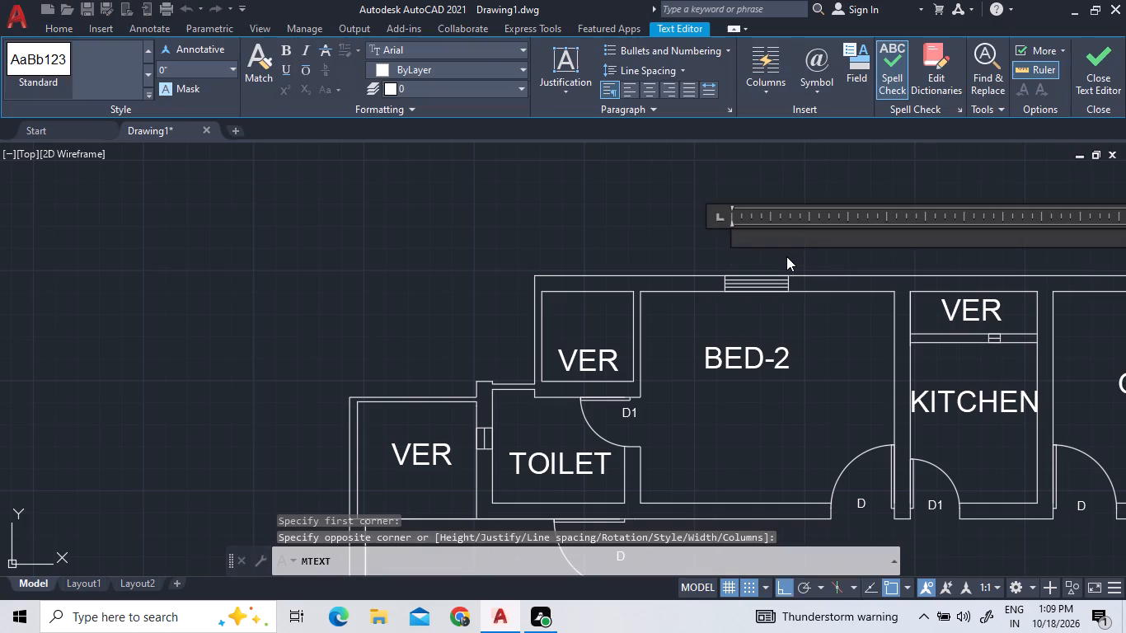
key(w)
key(BackSpace)
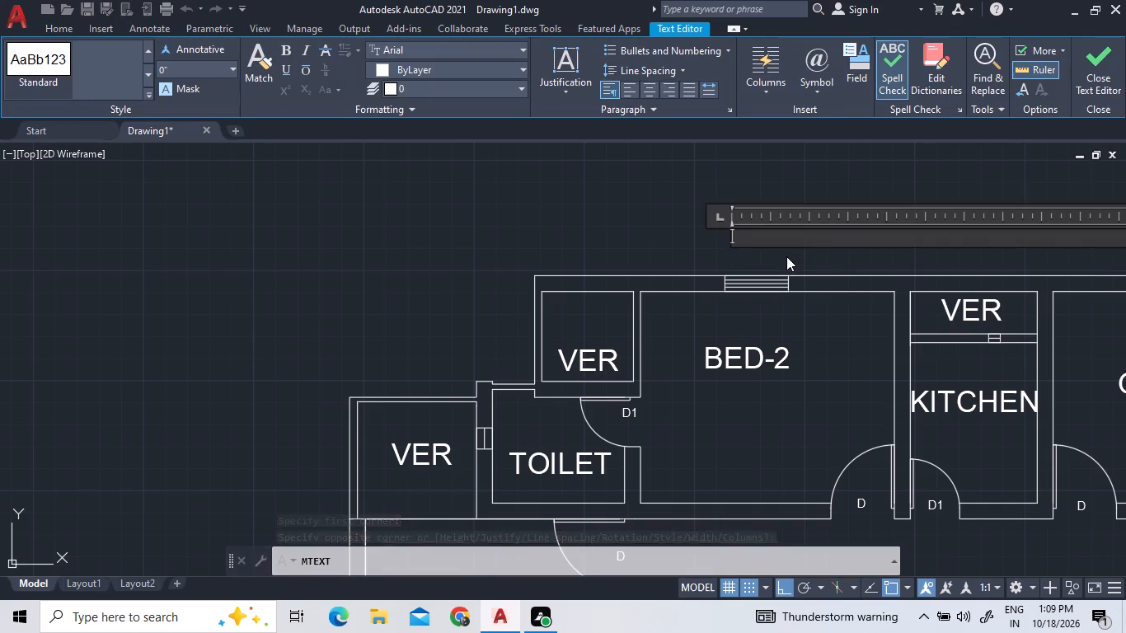
key(w)
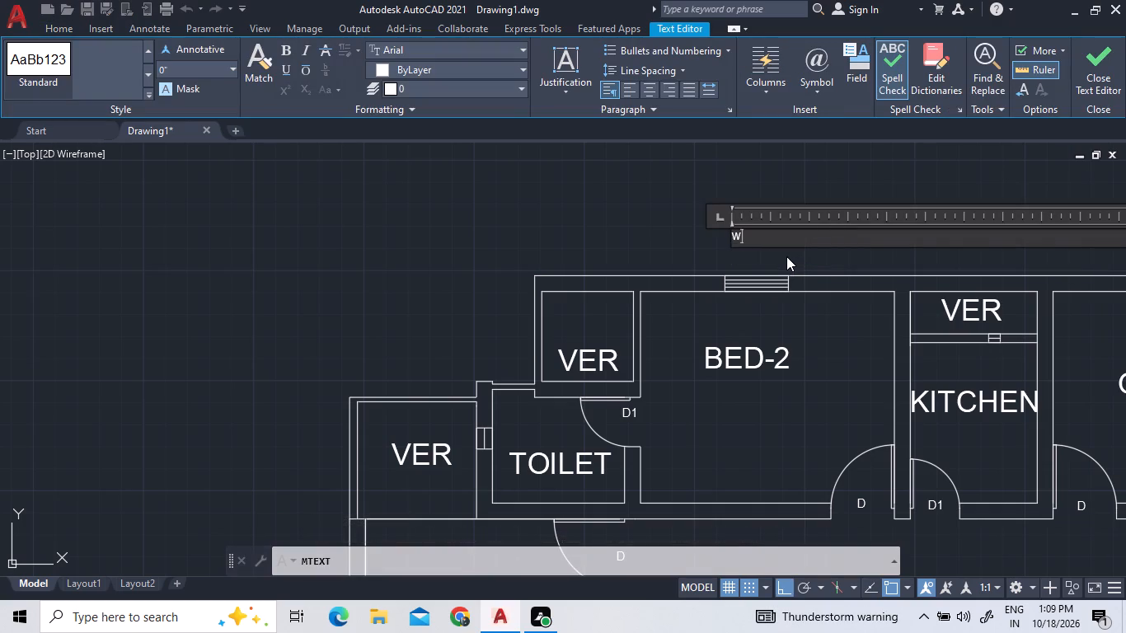
key(BackSpace)
key(w)
triple_click(760, 237)
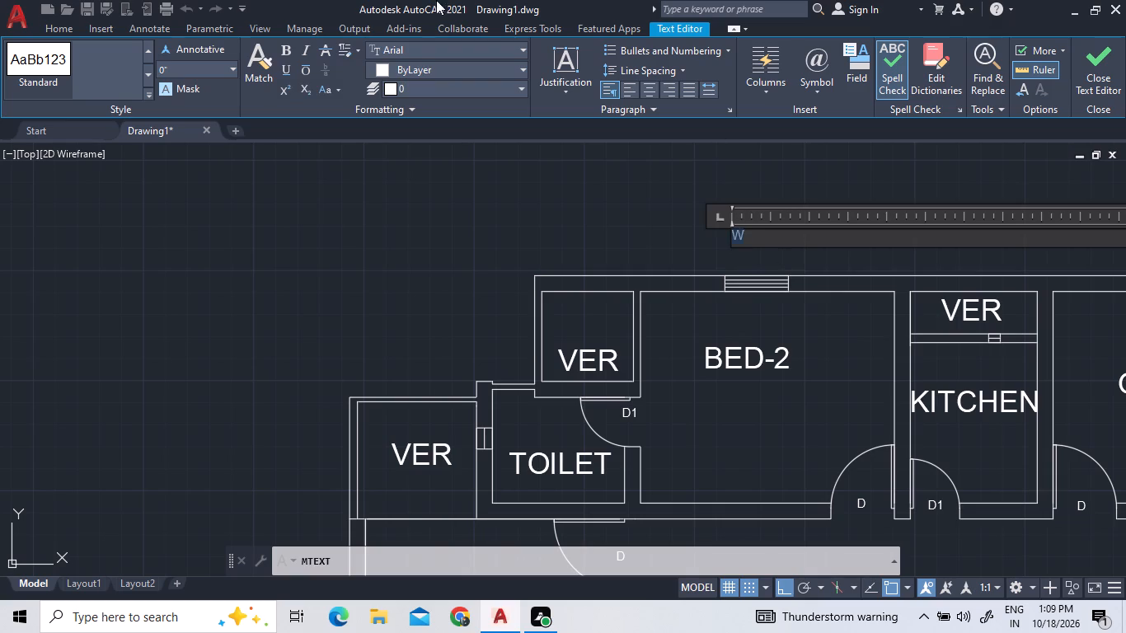
double_click(229, 71)
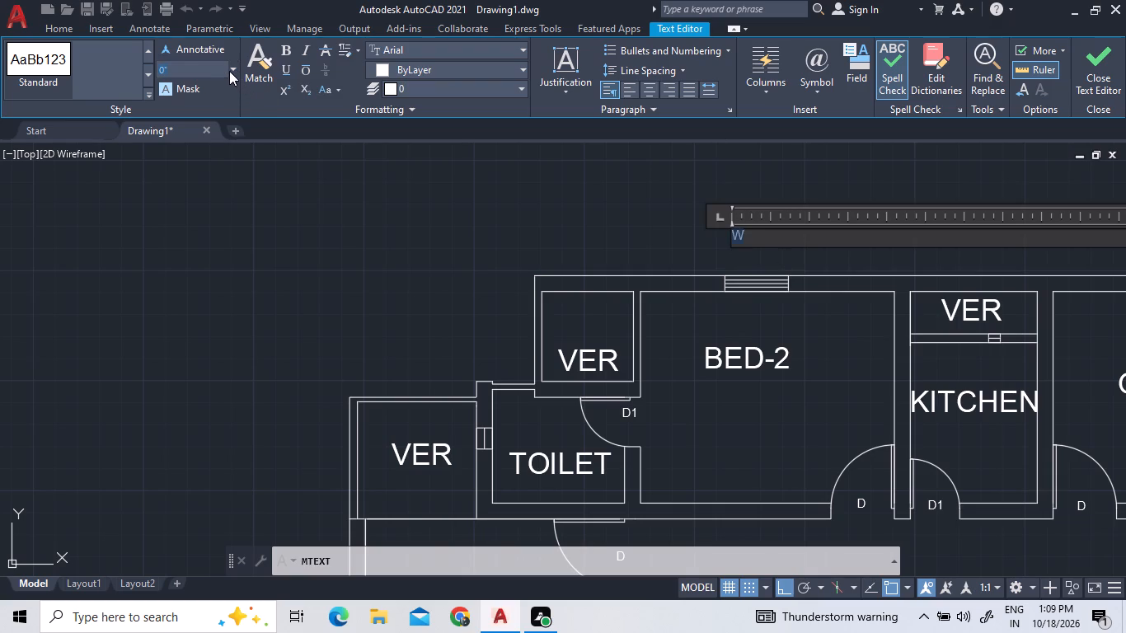
double_click(236, 67)
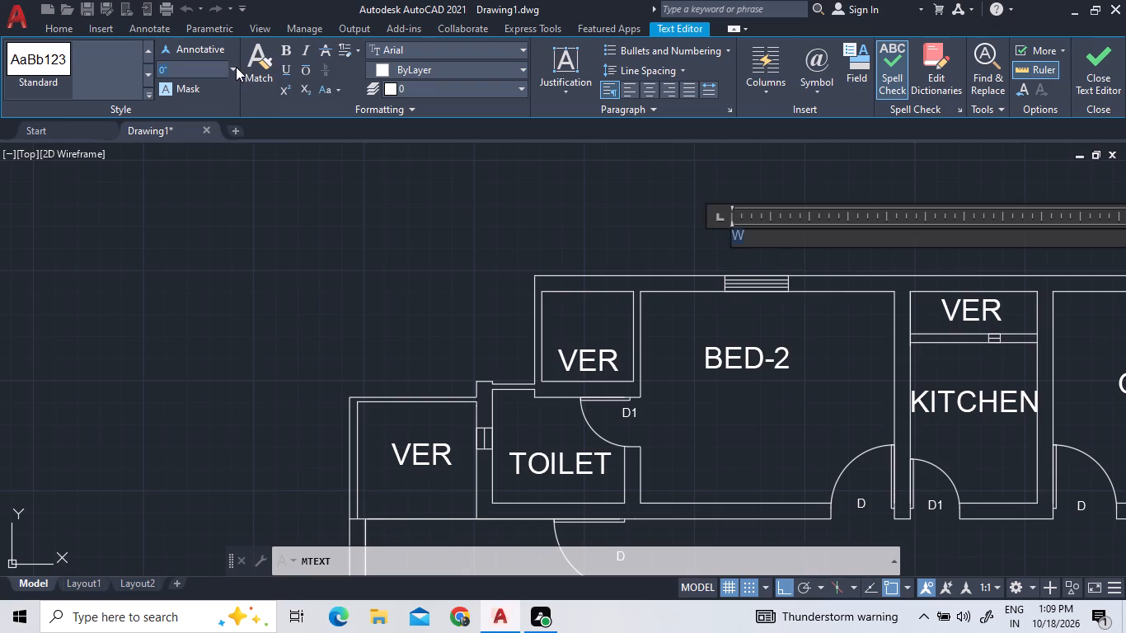
double_click(234, 67)
click(217, 76)
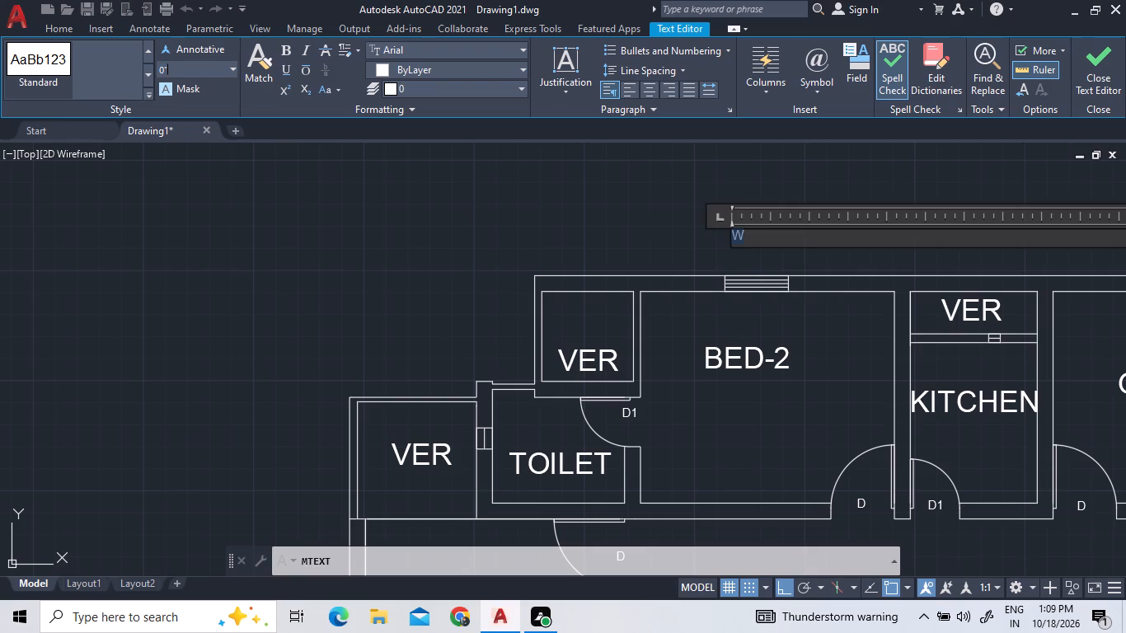
double_click(234, 66)
double_click(234, 66)
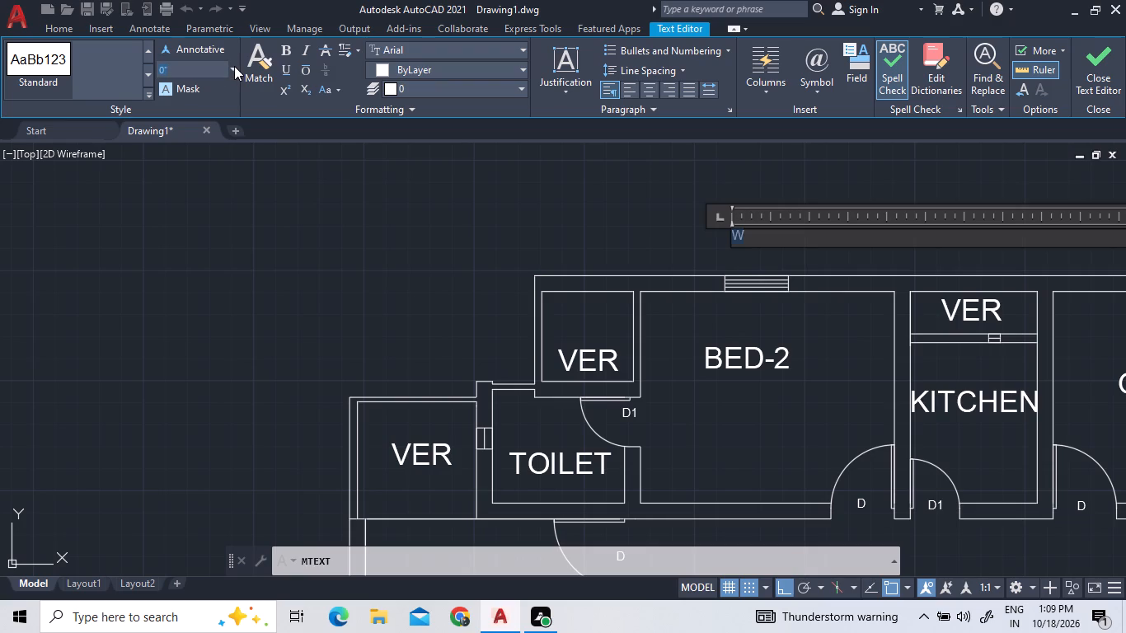
click(234, 66)
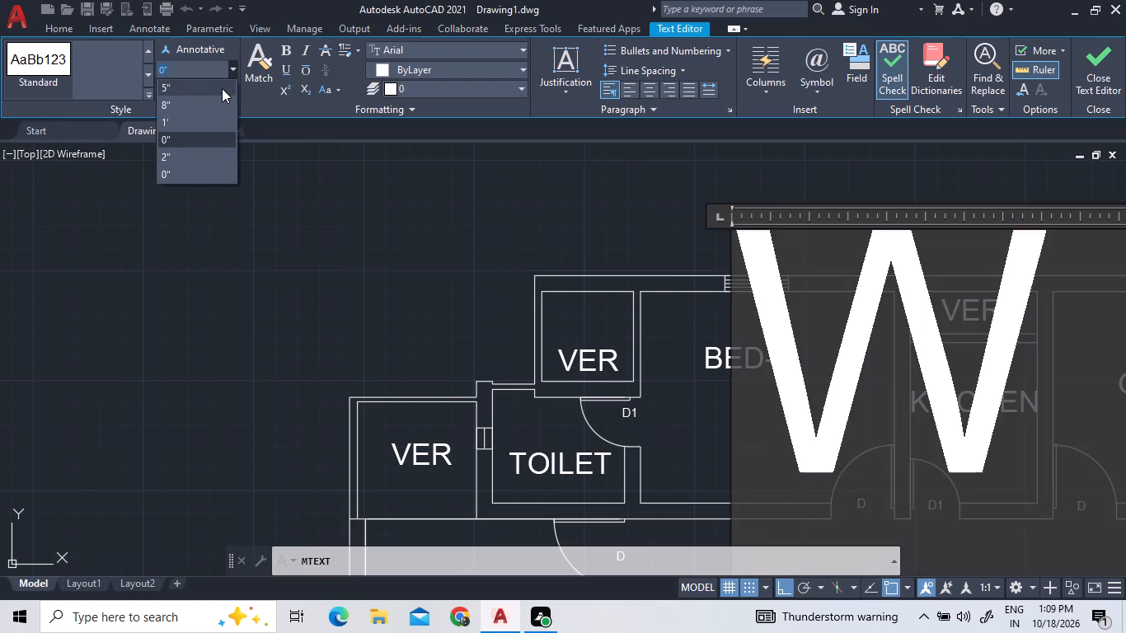
triple_click(222, 88)
double_click(633, 199)
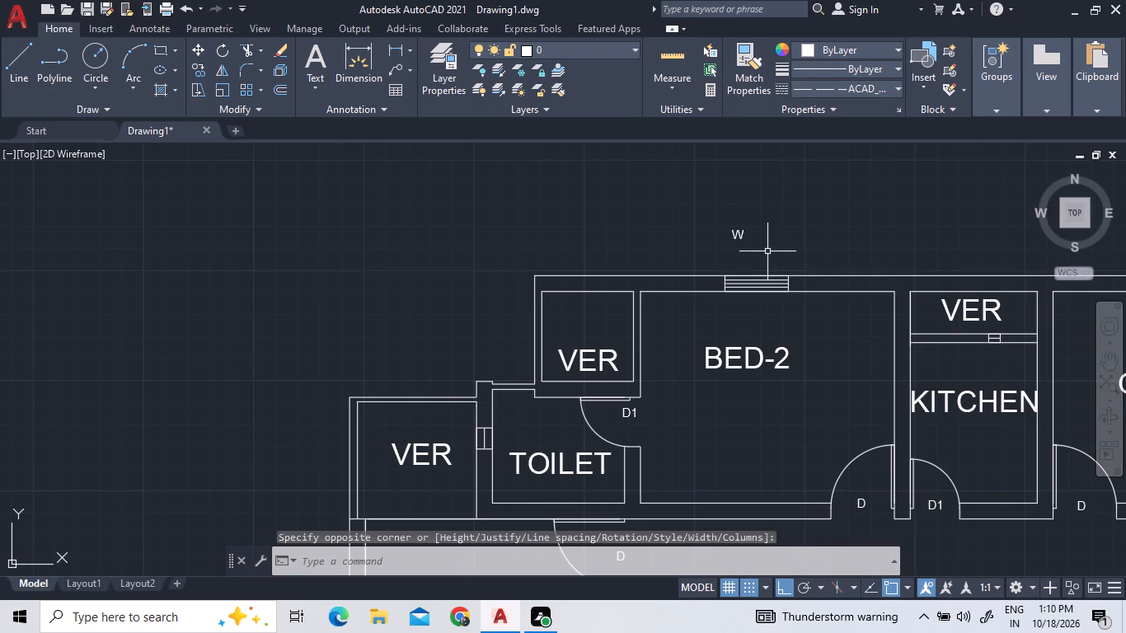
Move the W label closer to the BED-2 window, roughly centred just above it, with Ortho off.
click(765, 251)
double_click(701, 204)
right_click(724, 229)
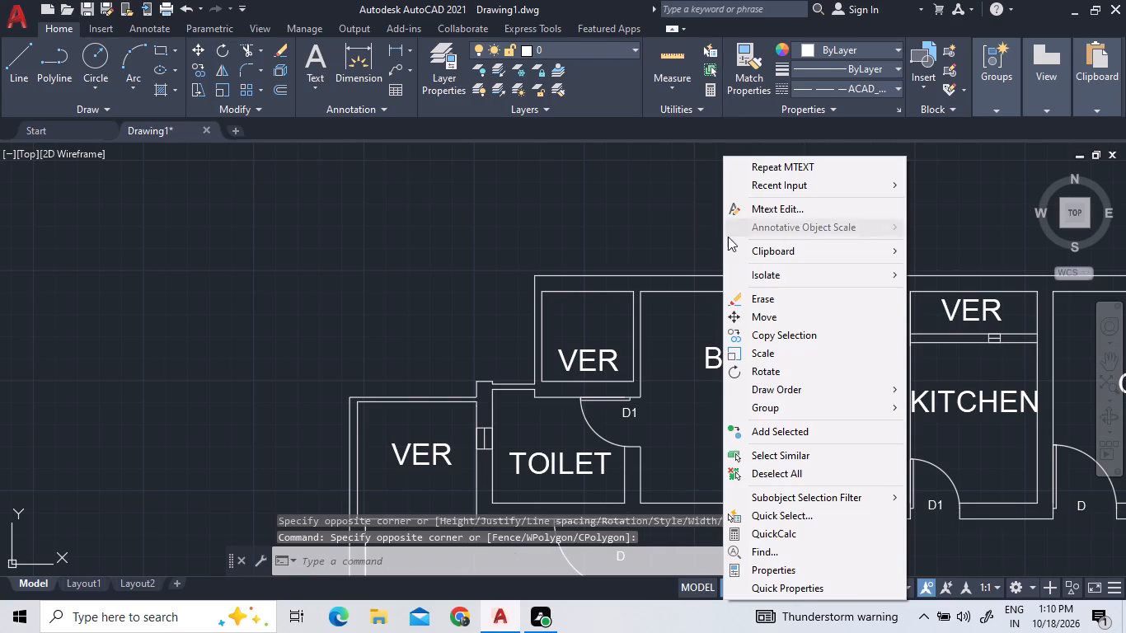
click(812, 314)
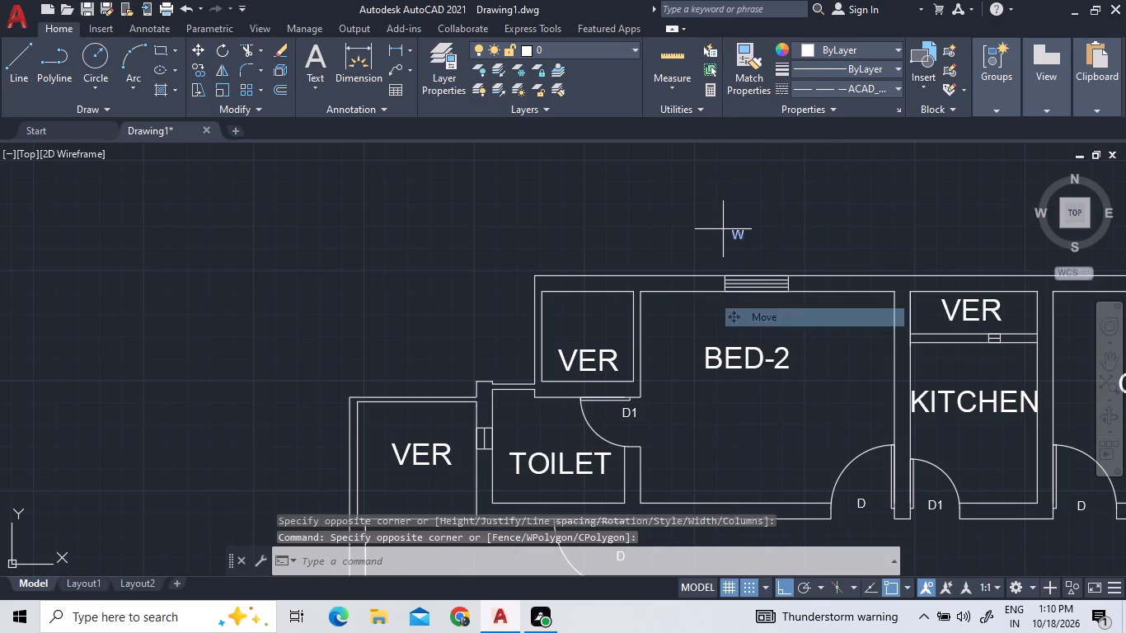
click(749, 237)
scroll(762, 272, up, 1)
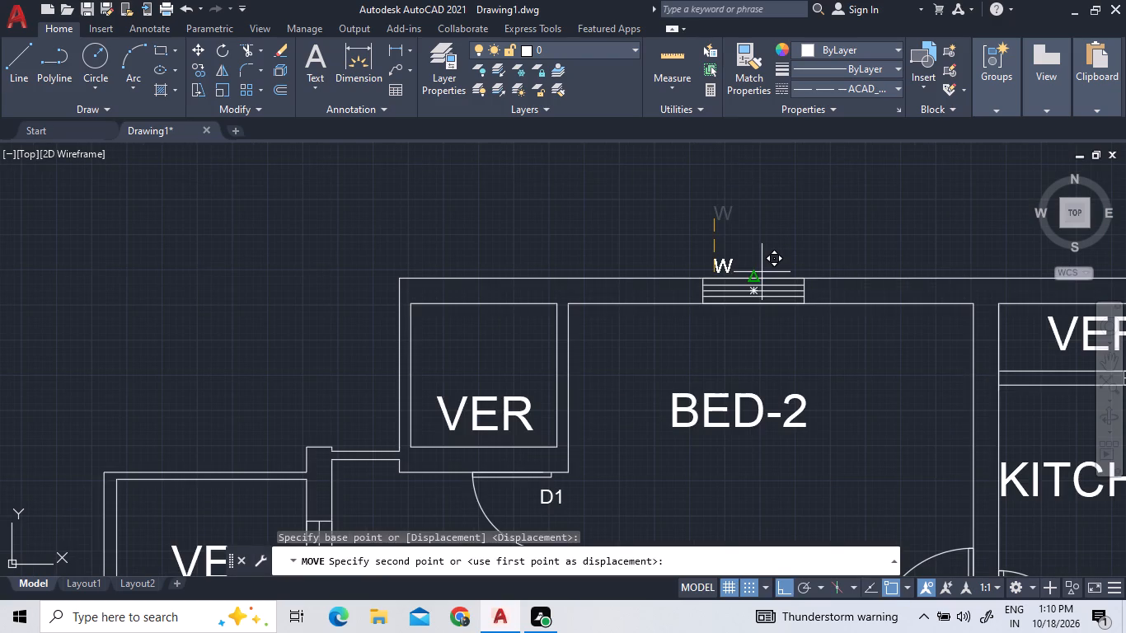
scroll(762, 272, up, 1)
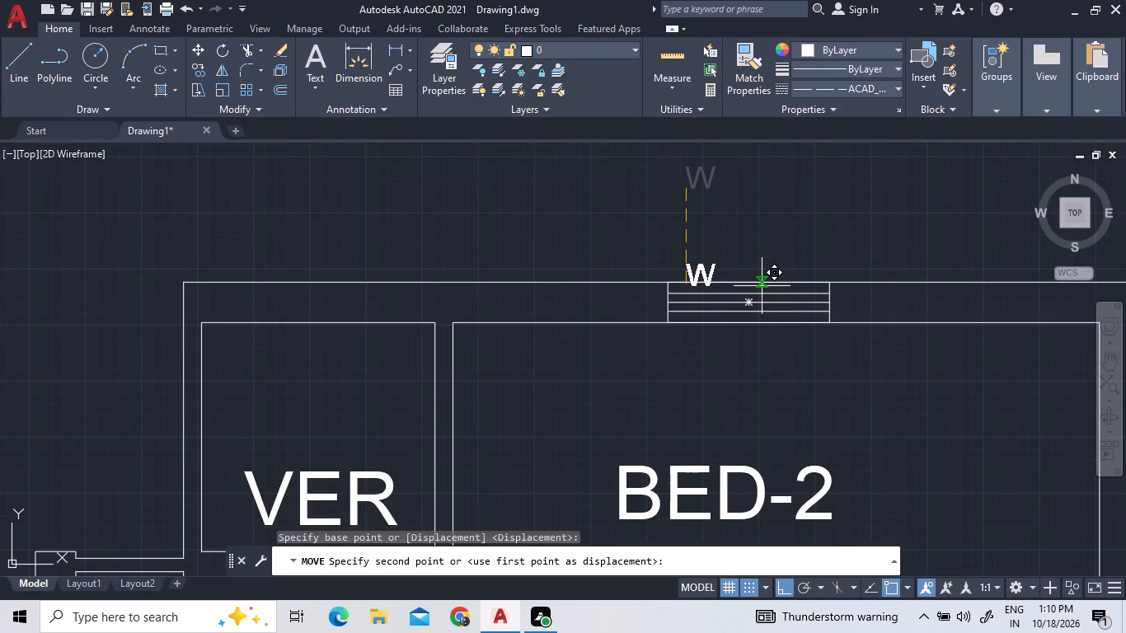
key(F8)
double_click(735, 263)
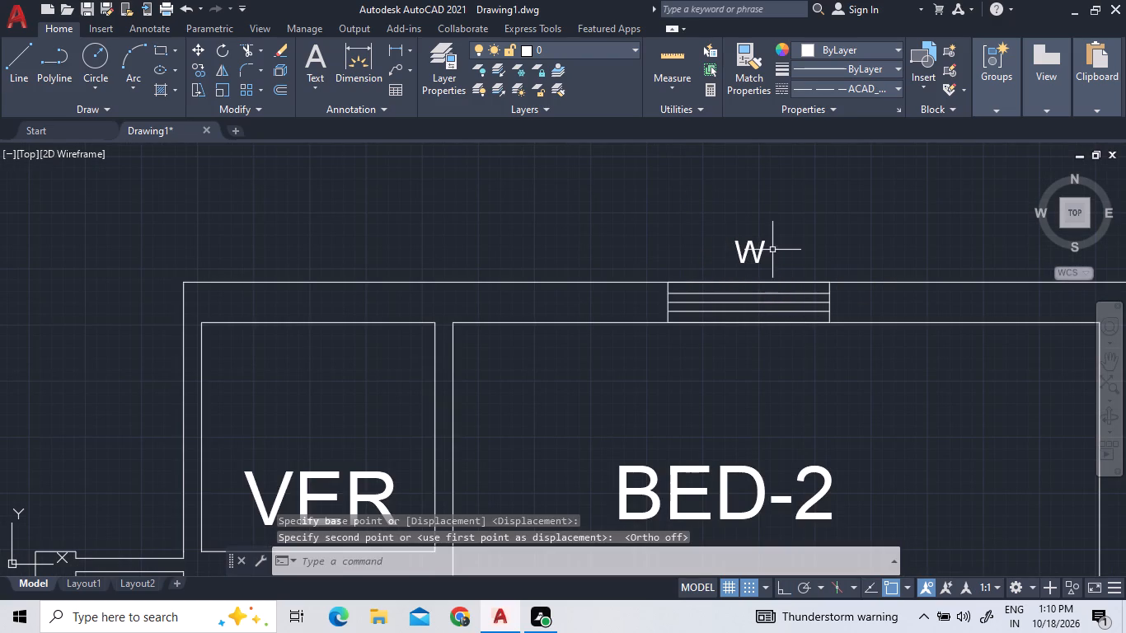
Set the text height of the W label above the upper unit's BED-2 window to 8".
double_click(795, 265)
triple_click(747, 246)
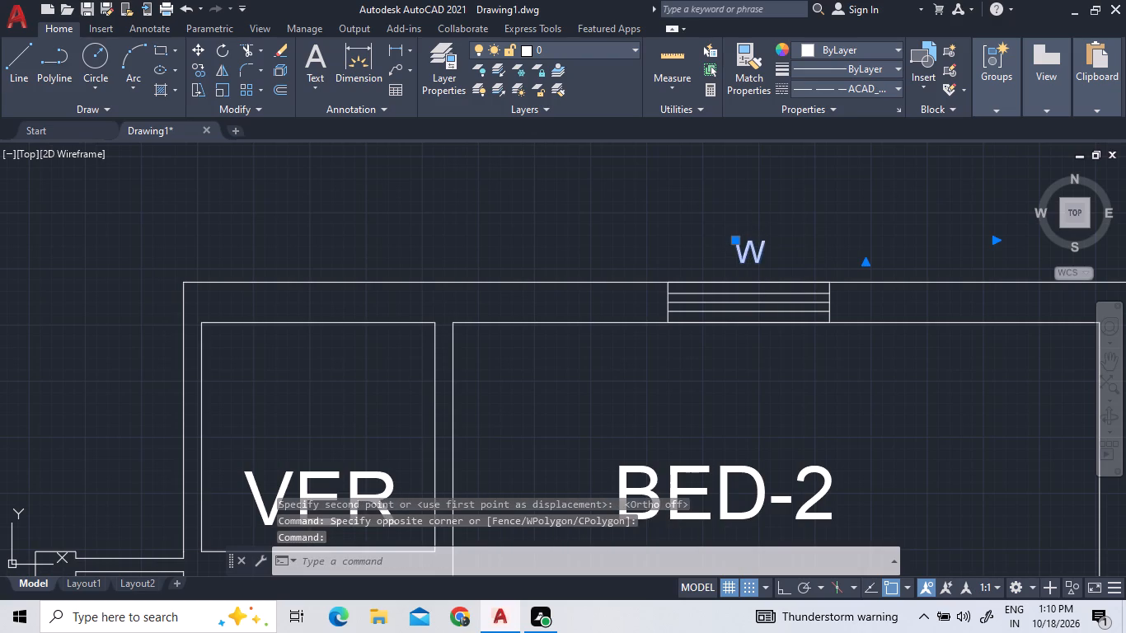
click(748, 245)
double_click(765, 256)
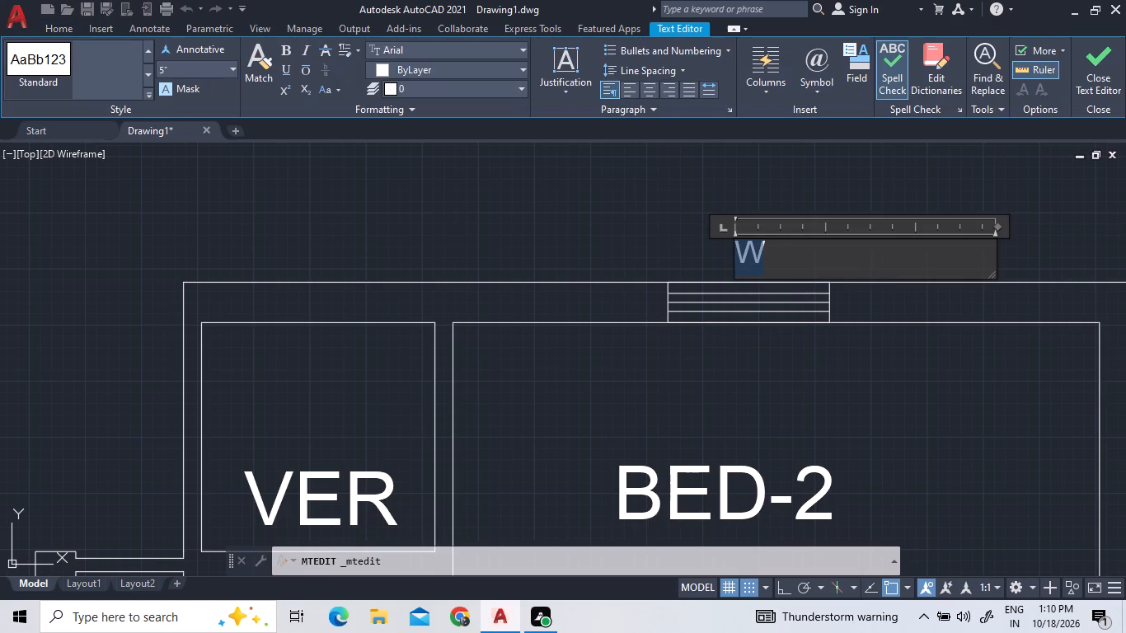
click(237, 59)
click(237, 64)
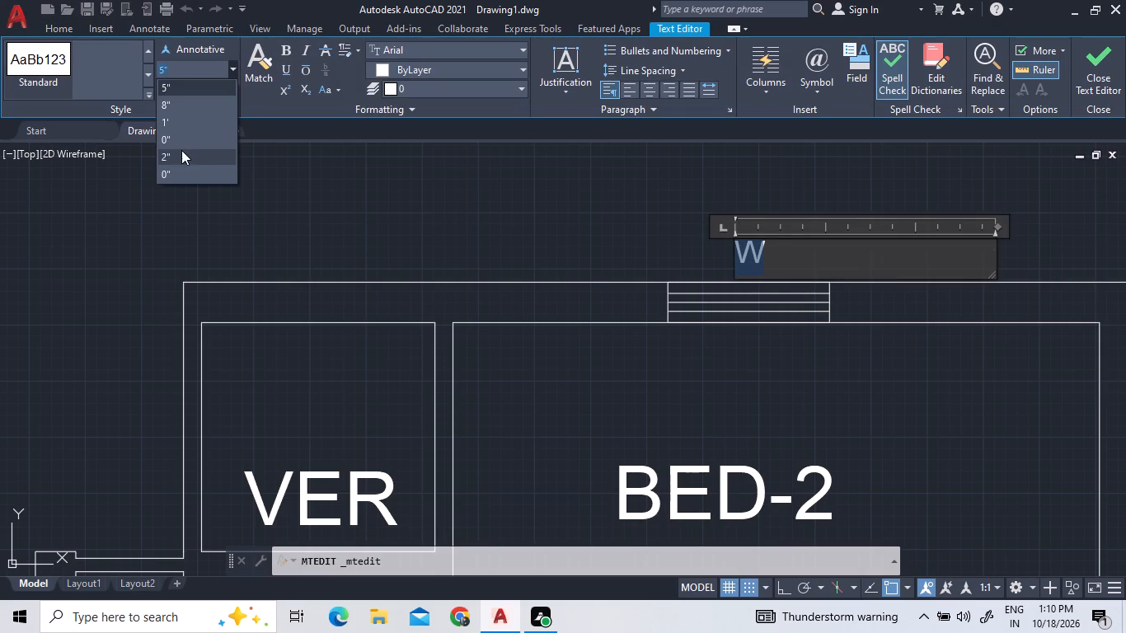
click(195, 110)
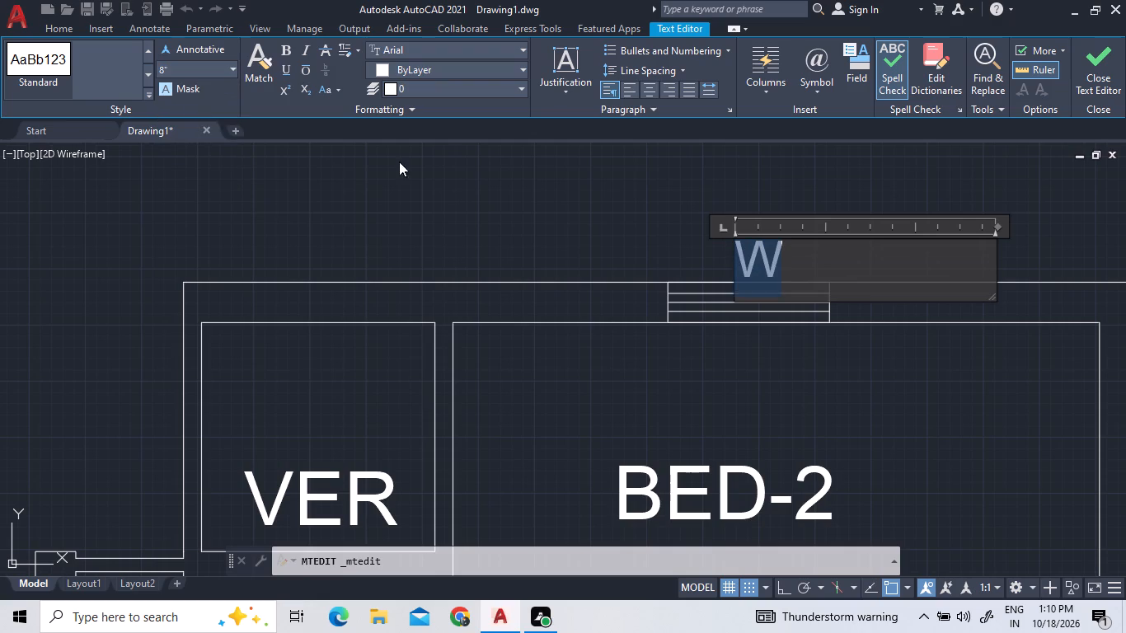
click(716, 229)
double_click(683, 259)
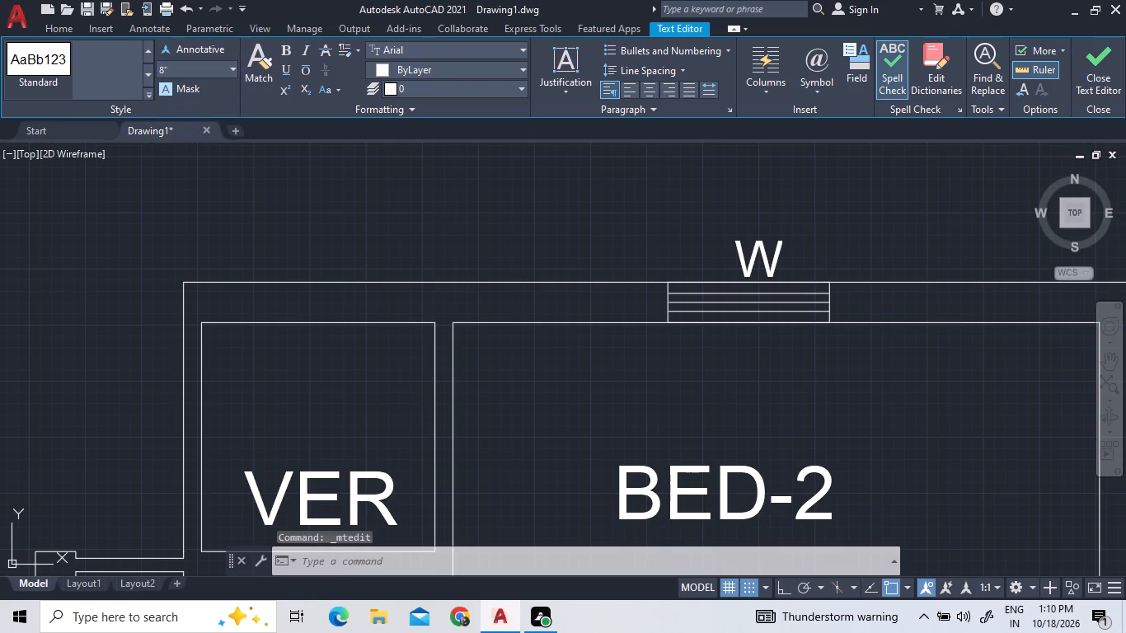
Copy the W label from the BED-2 window to just outside both G BED windows of the upper unit.
scroll(647, 166, down, 2)
scroll(619, 231, down, 2)
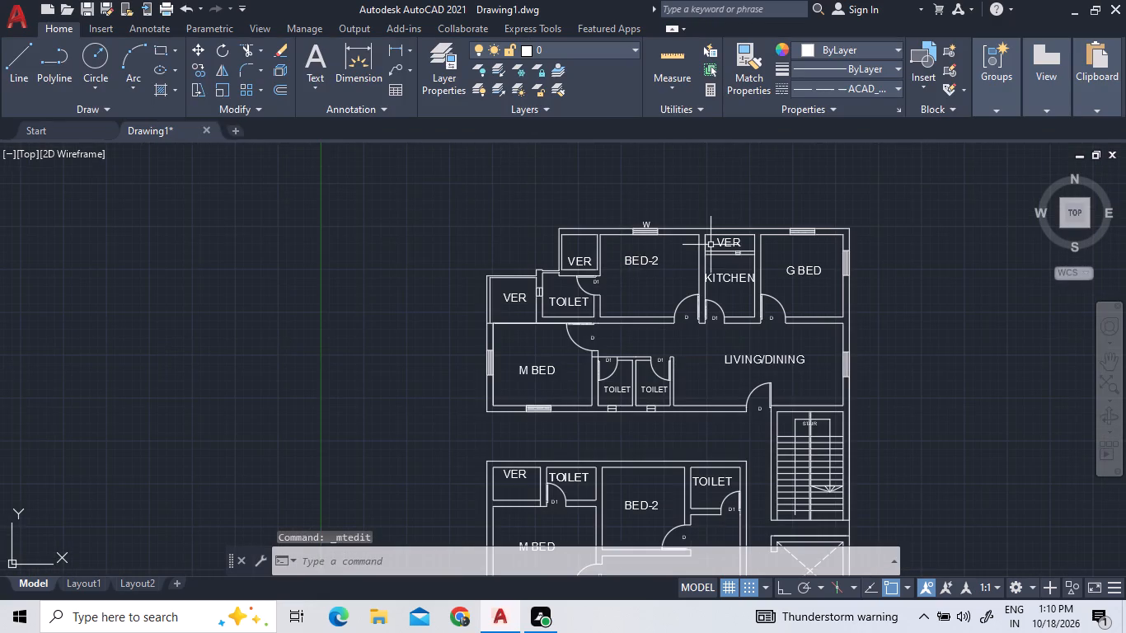
scroll(730, 236, up, 2)
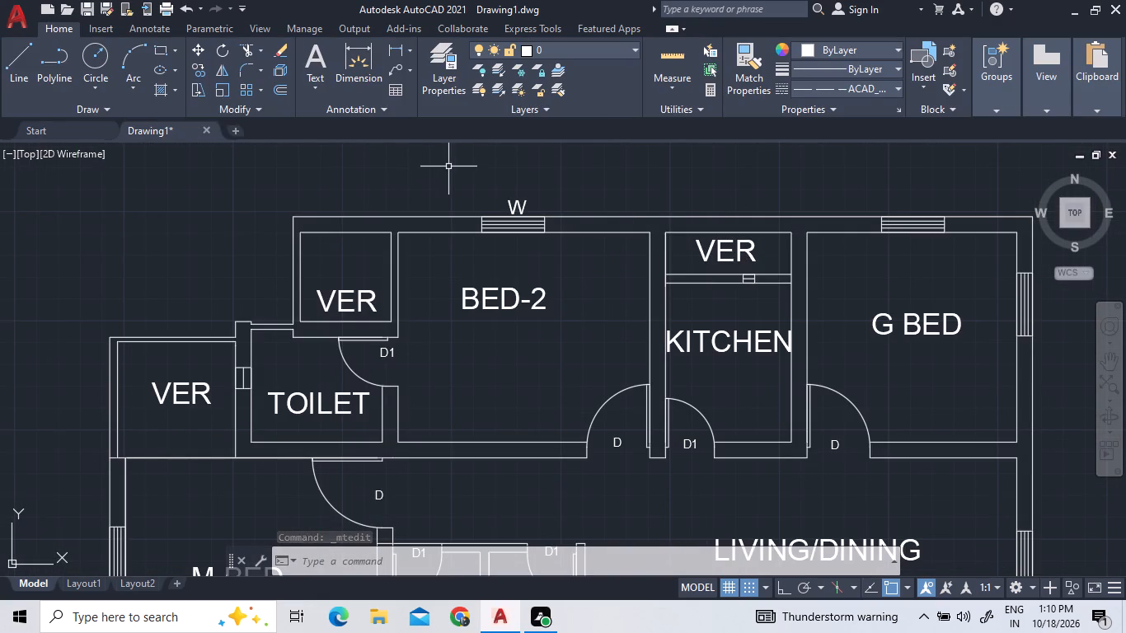
click(517, 208)
right_click(515, 208)
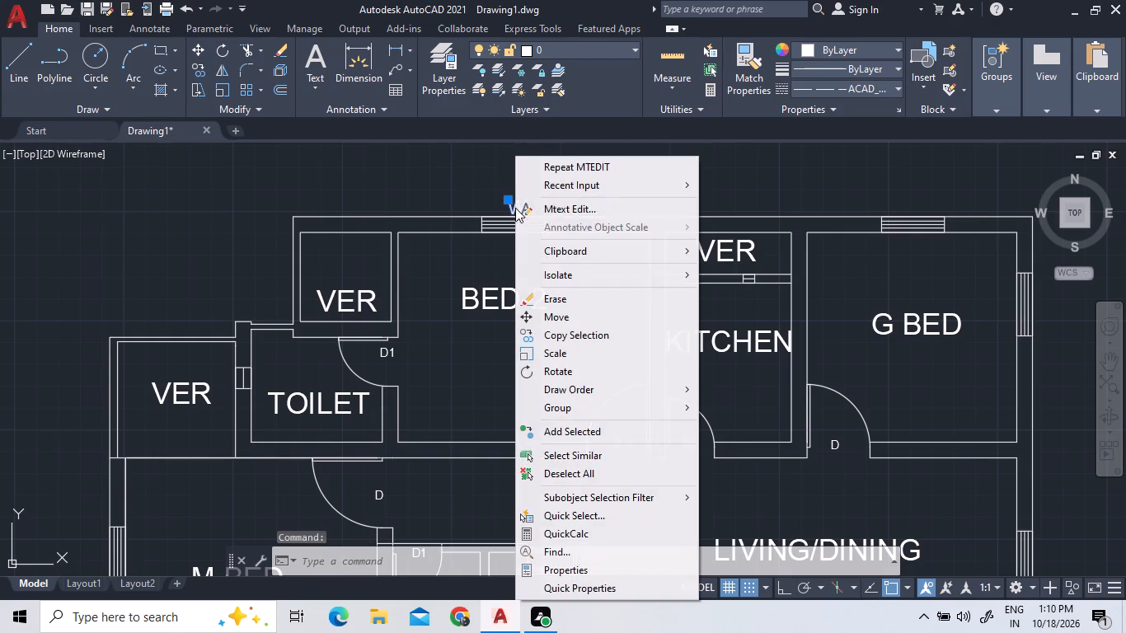
click(622, 334)
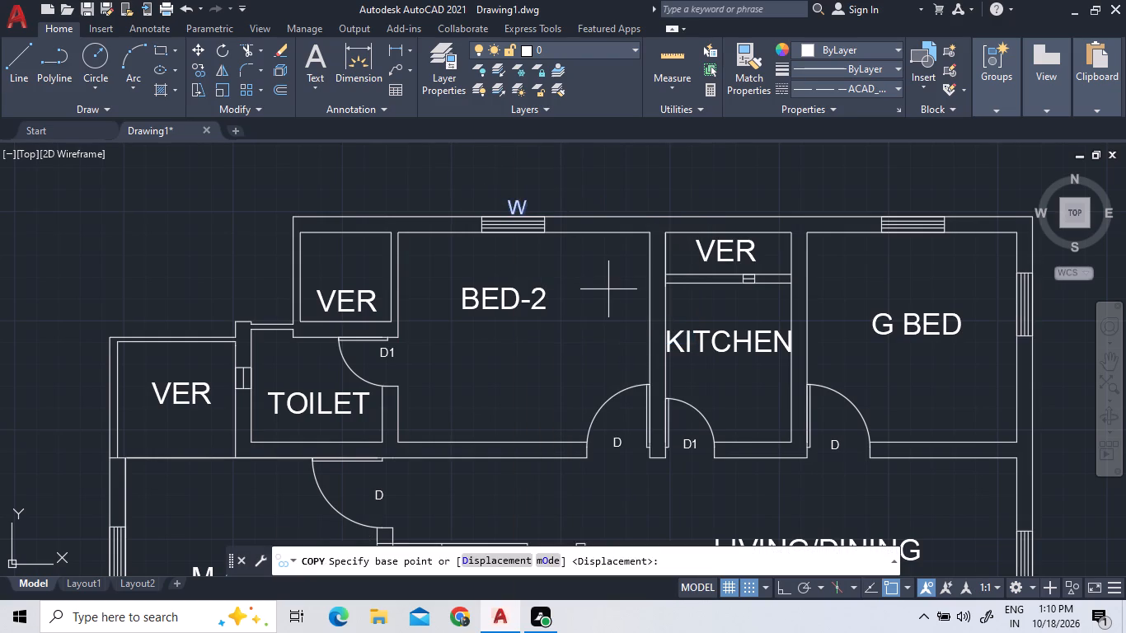
click(606, 286)
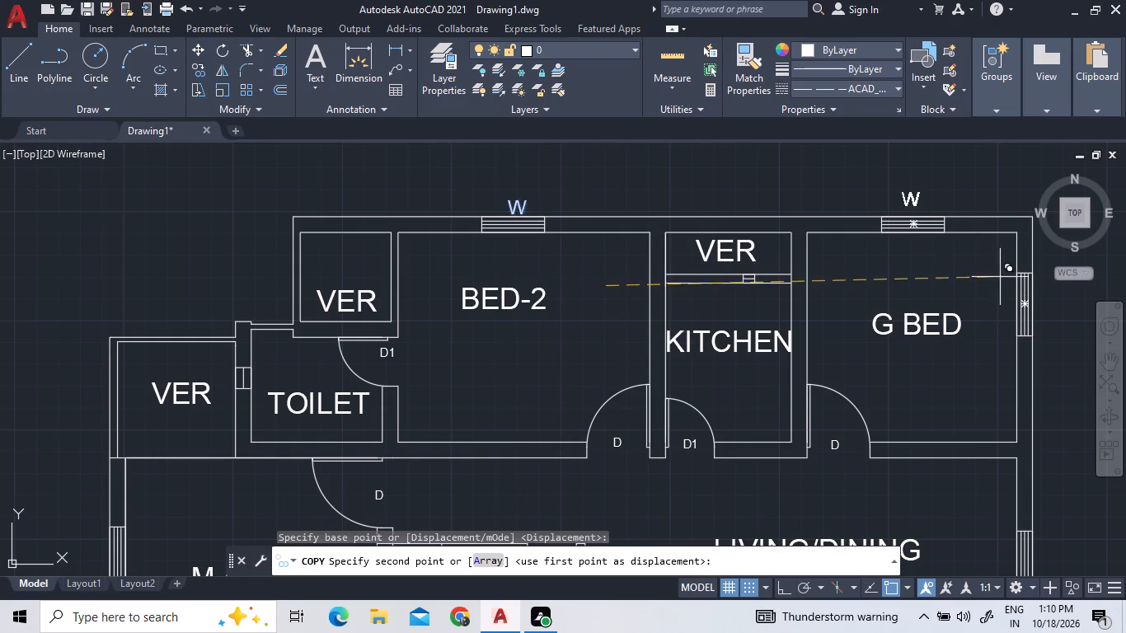
click(1001, 284)
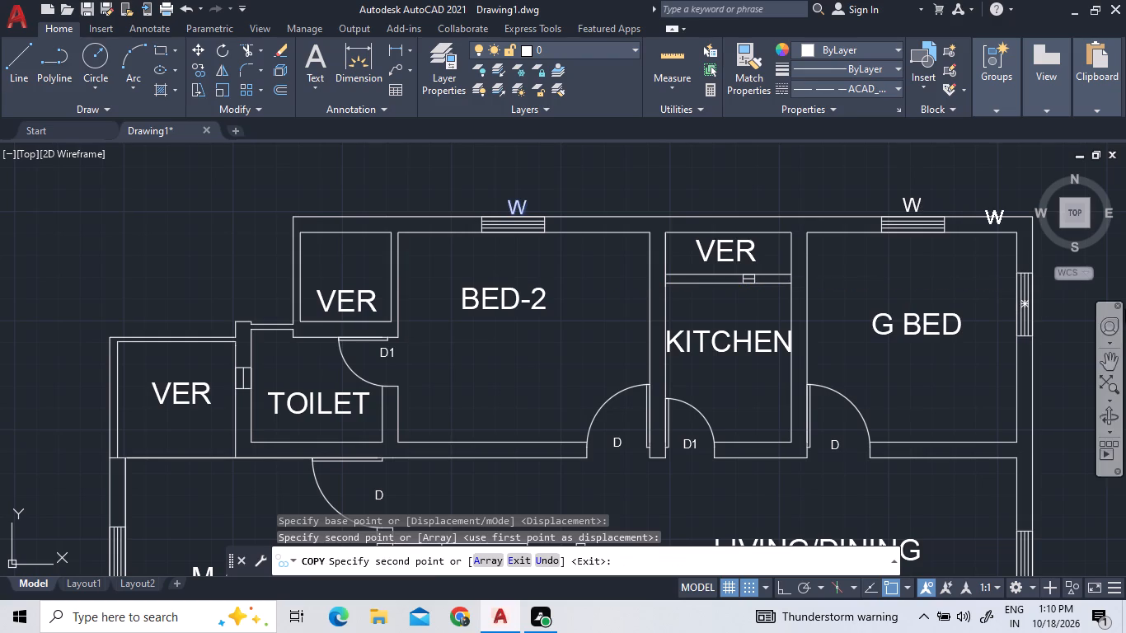
scroll(650, 73, down, 3)
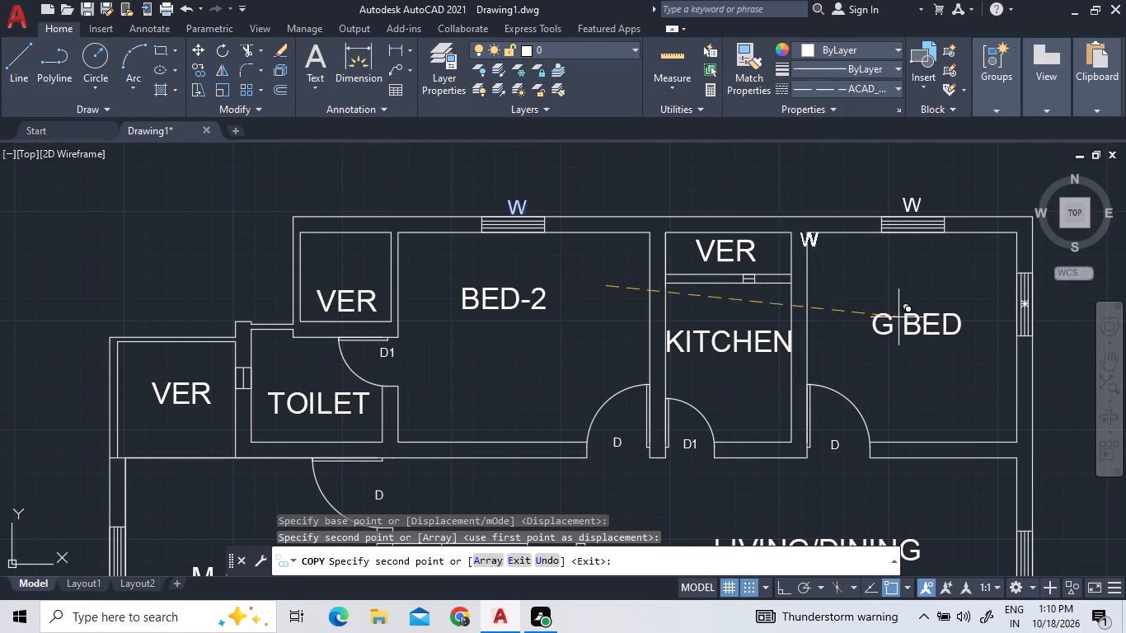
scroll(898, 317, down, 2)
scroll(962, 338, up, 2)
scroll(1043, 337, up, 1)
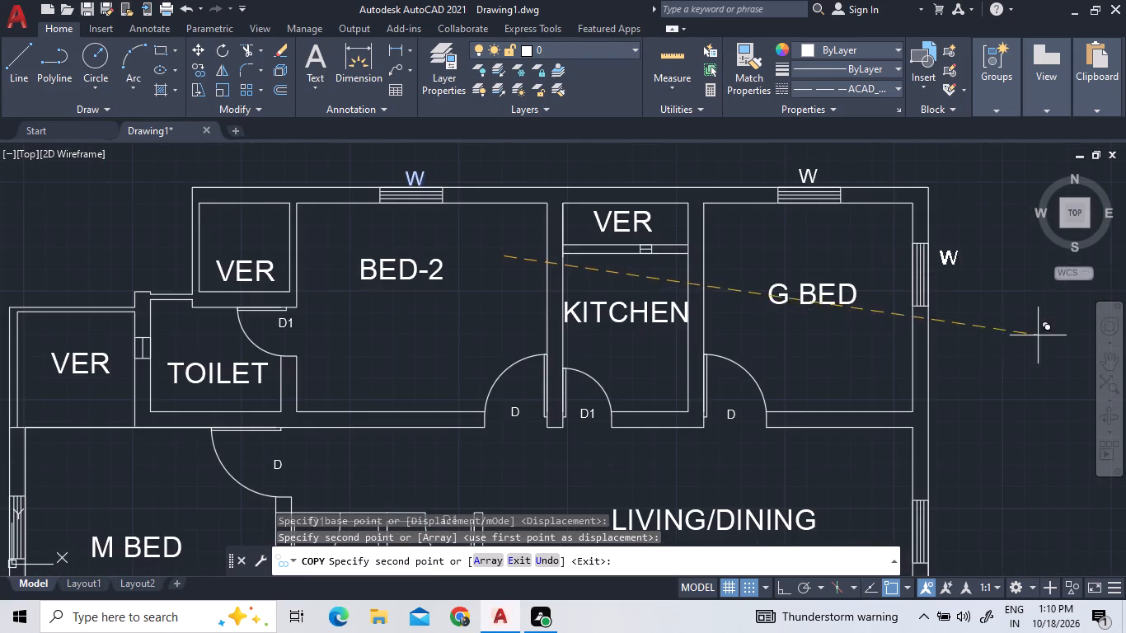
scroll(1006, 371, up, 2)
scroll(1008, 368, down, 3)
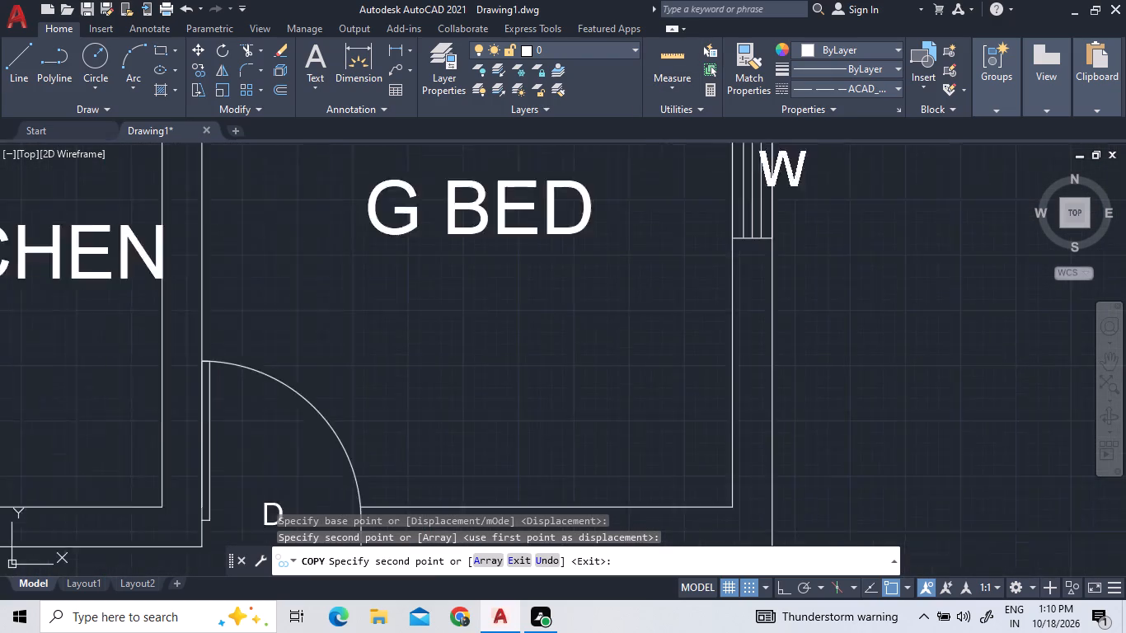
scroll(1008, 366, up, 2)
scroll(1010, 365, down, 1)
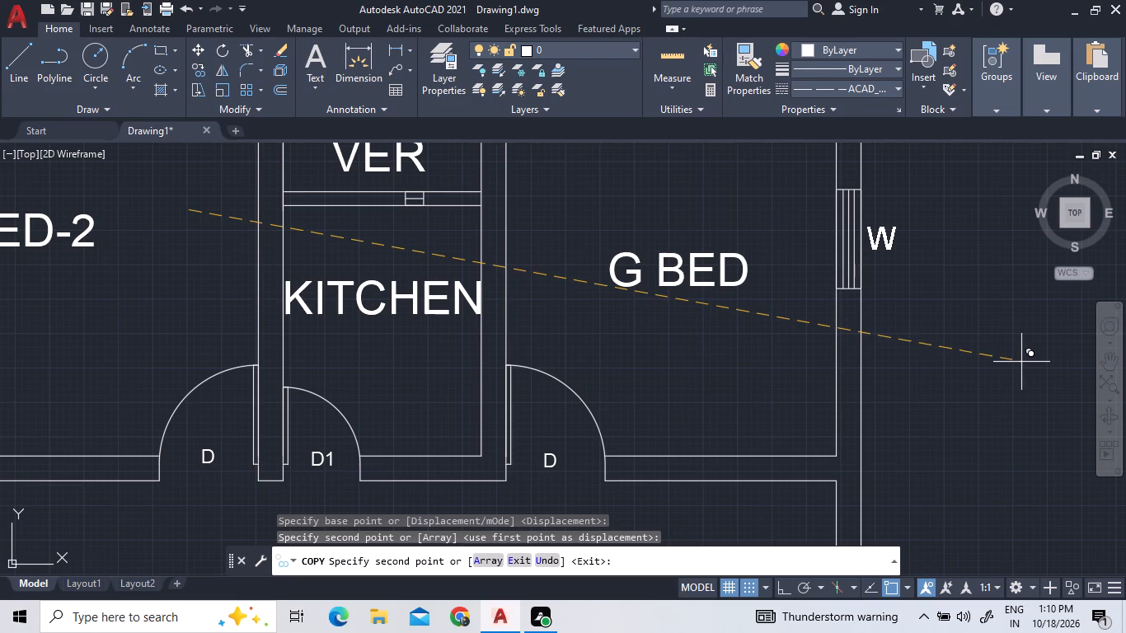
click(1020, 362)
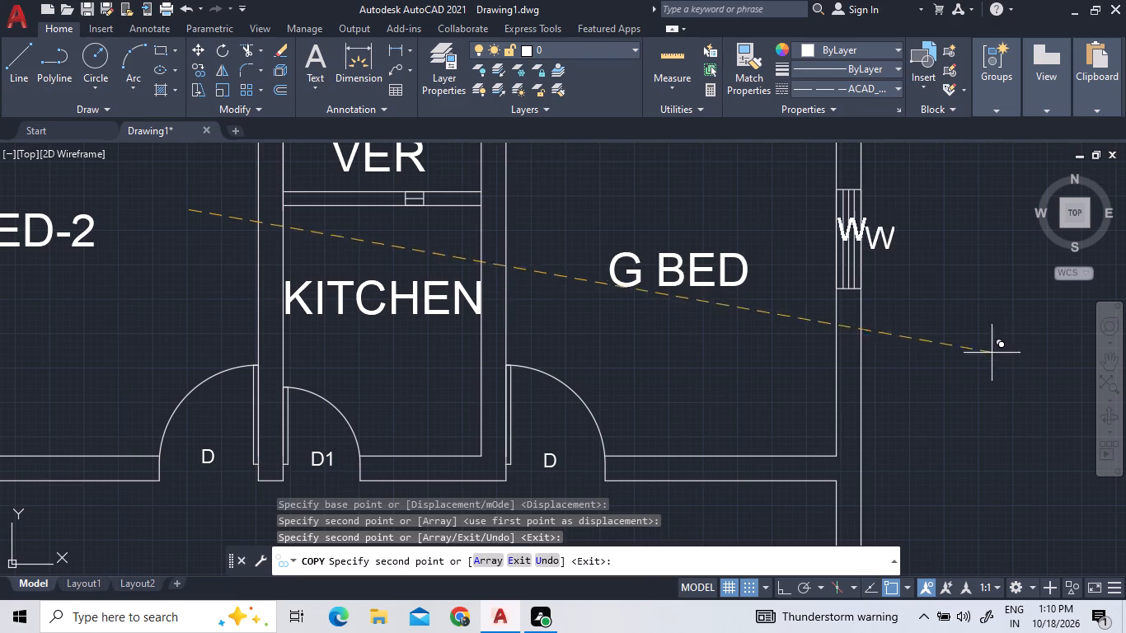
Place further W copies outside the upper unit's two M BED windows and its LIVING/DINING window.
scroll(761, 299, down, 3)
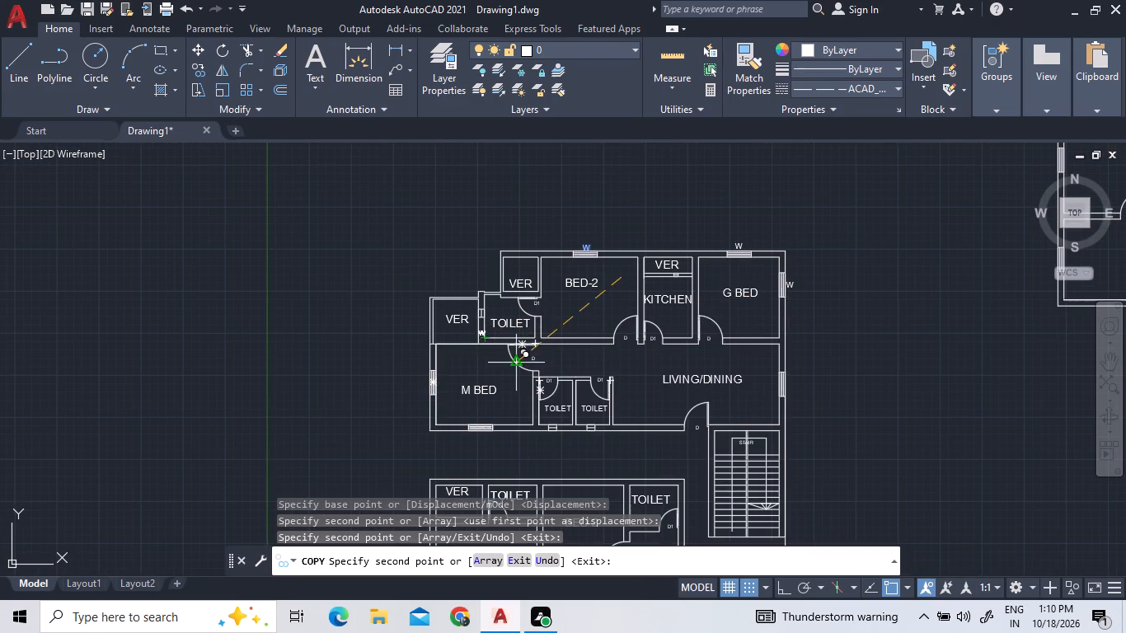
scroll(468, 429, up, 3)
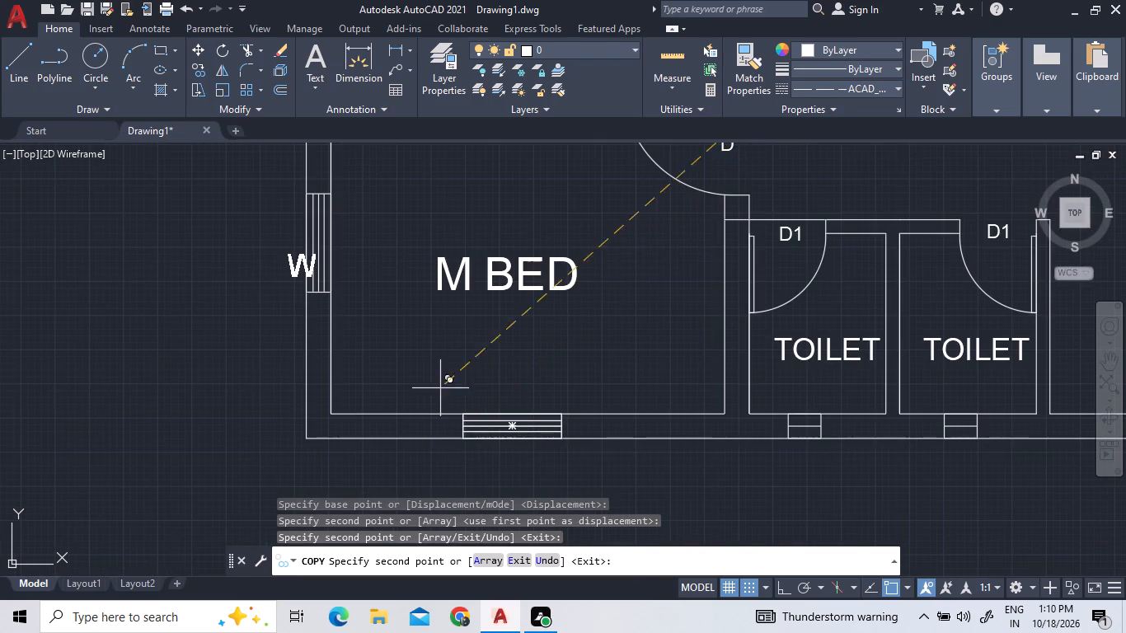
click(425, 360)
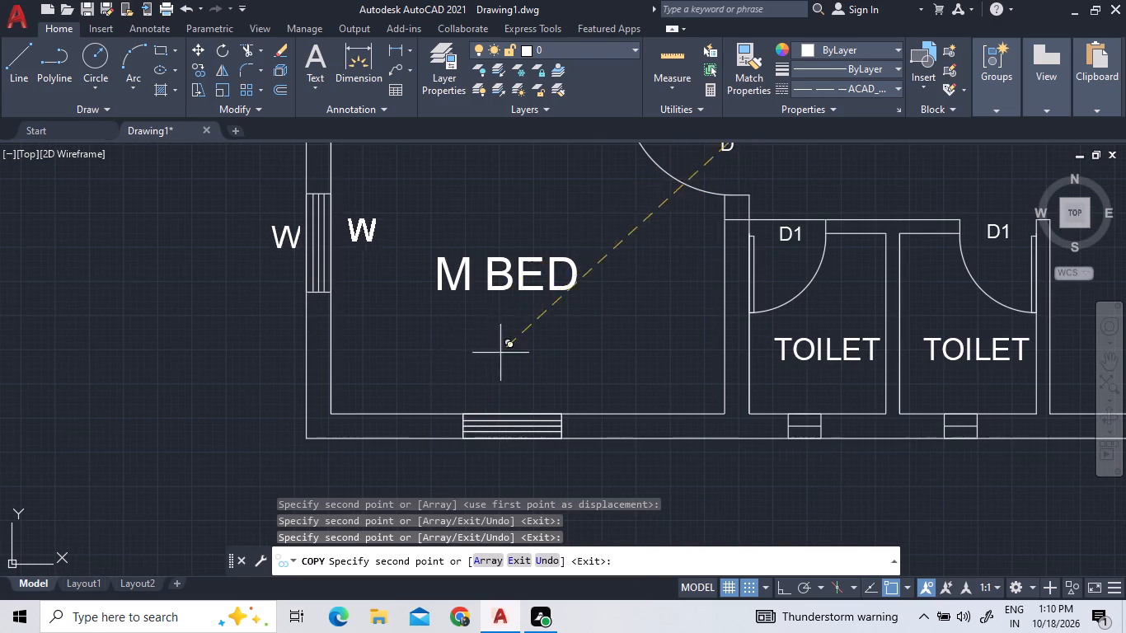
scroll(508, 368, down, 2)
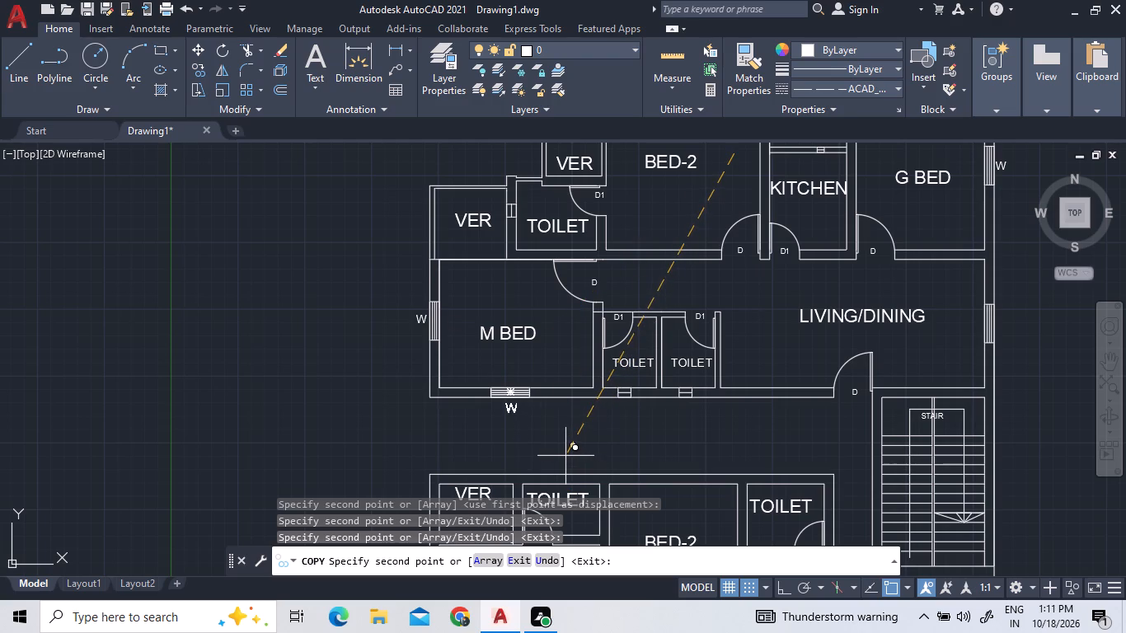
click(565, 456)
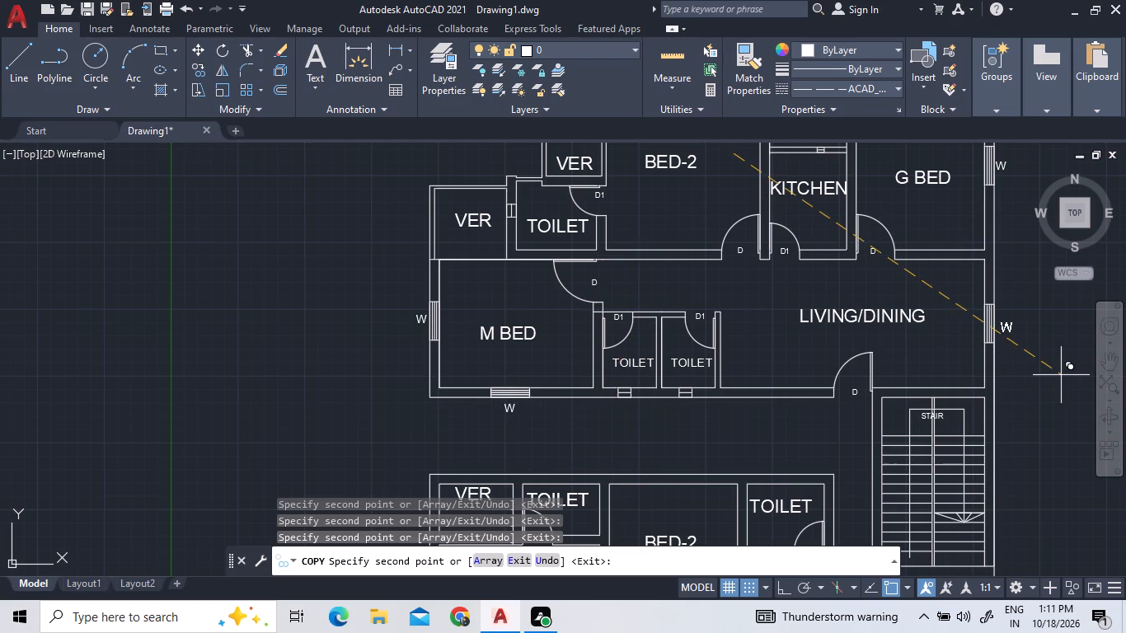
click(1058, 375)
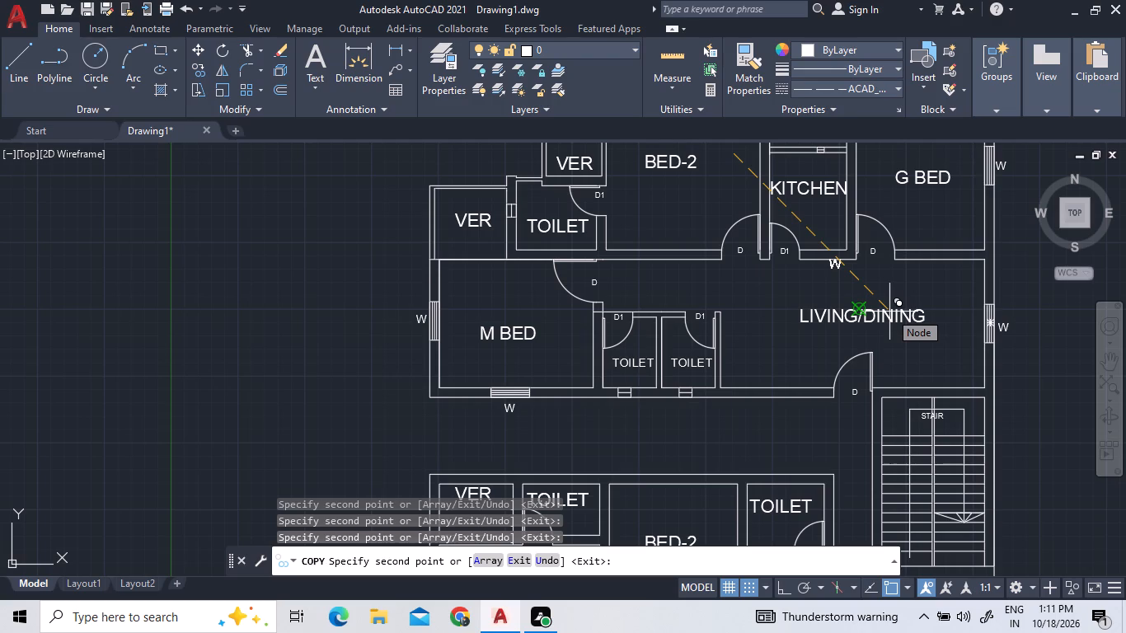
Place W copies just below the bottom-wall windows of G BED and BED-2 in the lowest unit.
scroll(919, 327, down, 1)
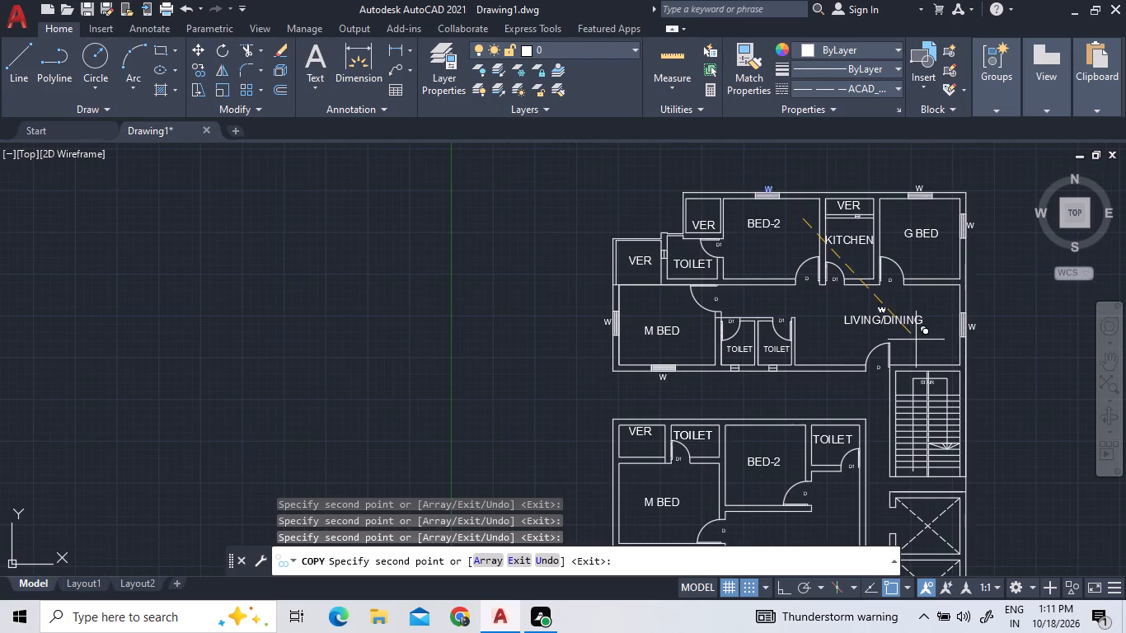
scroll(866, 215, down, 1)
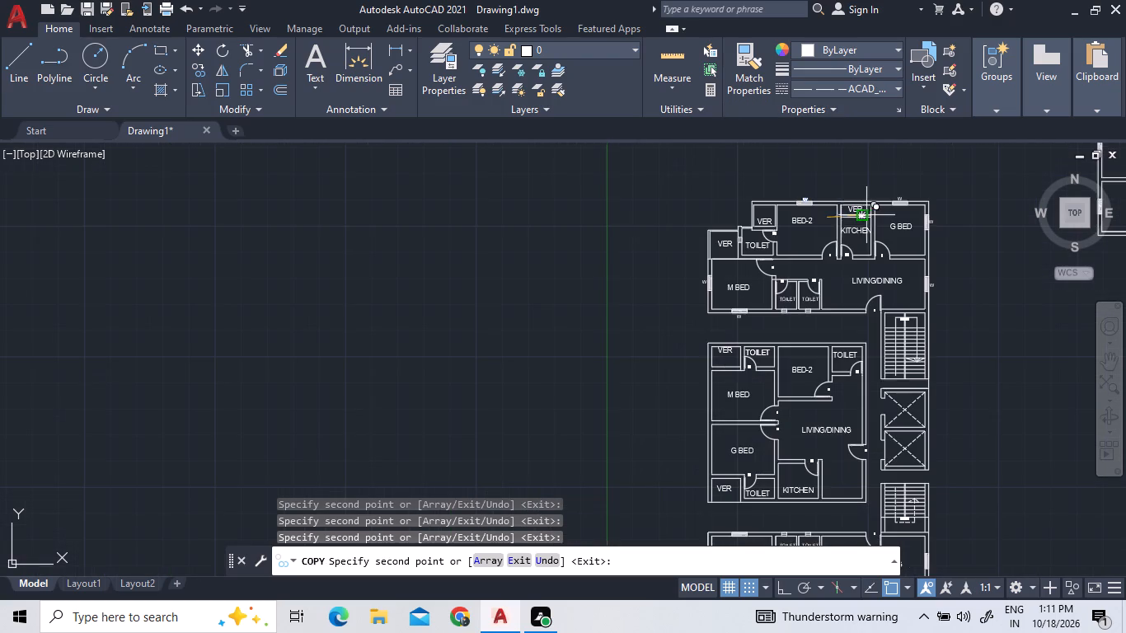
scroll(869, 471, down, 1)
scroll(823, 473, up, 3)
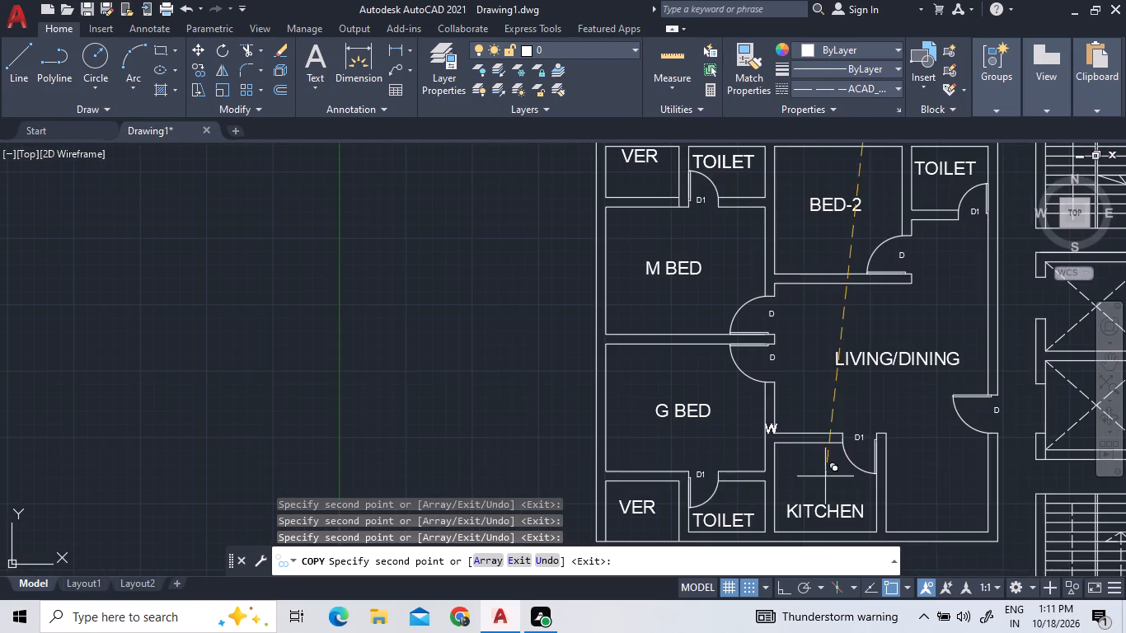
scroll(781, 310, down, 1)
scroll(997, 215, down, 2)
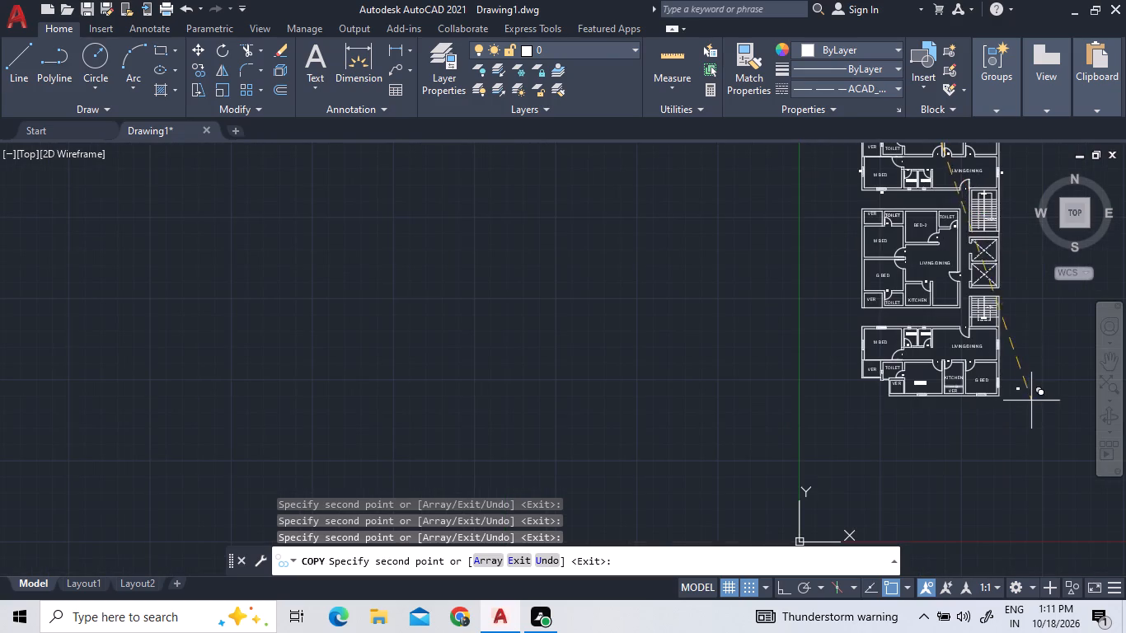
scroll(1012, 398, up, 3)
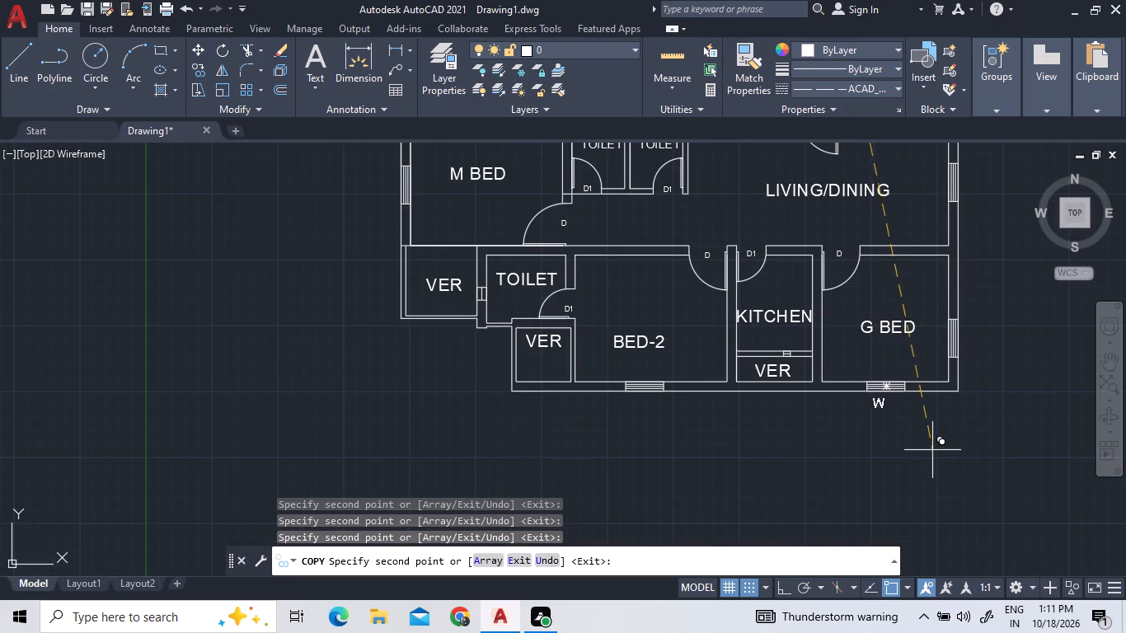
double_click(938, 452)
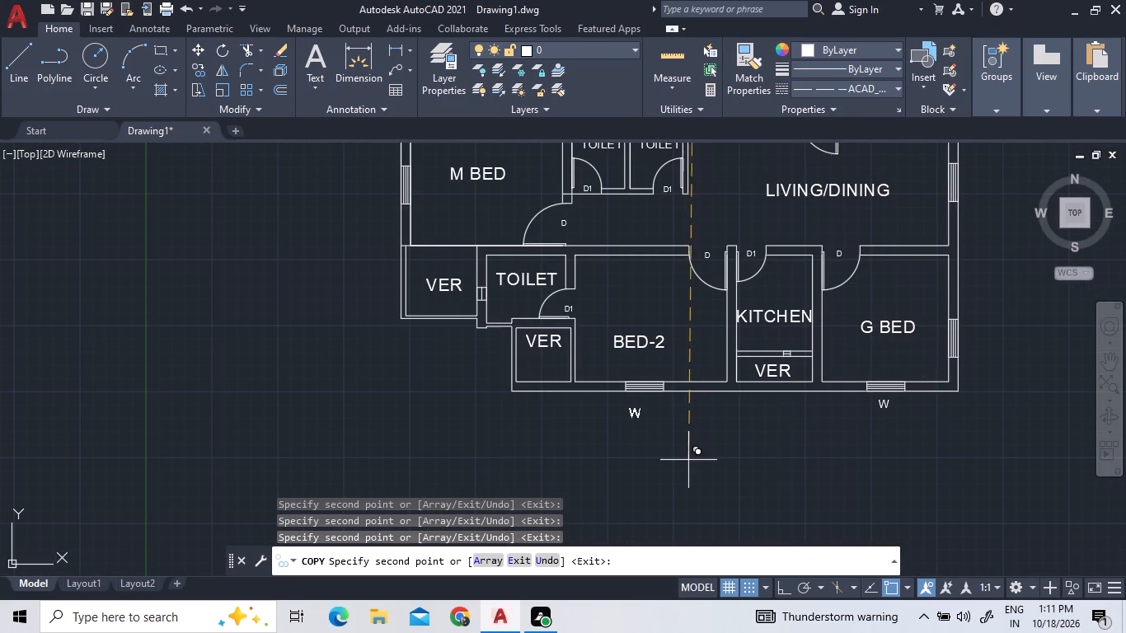
click(701, 447)
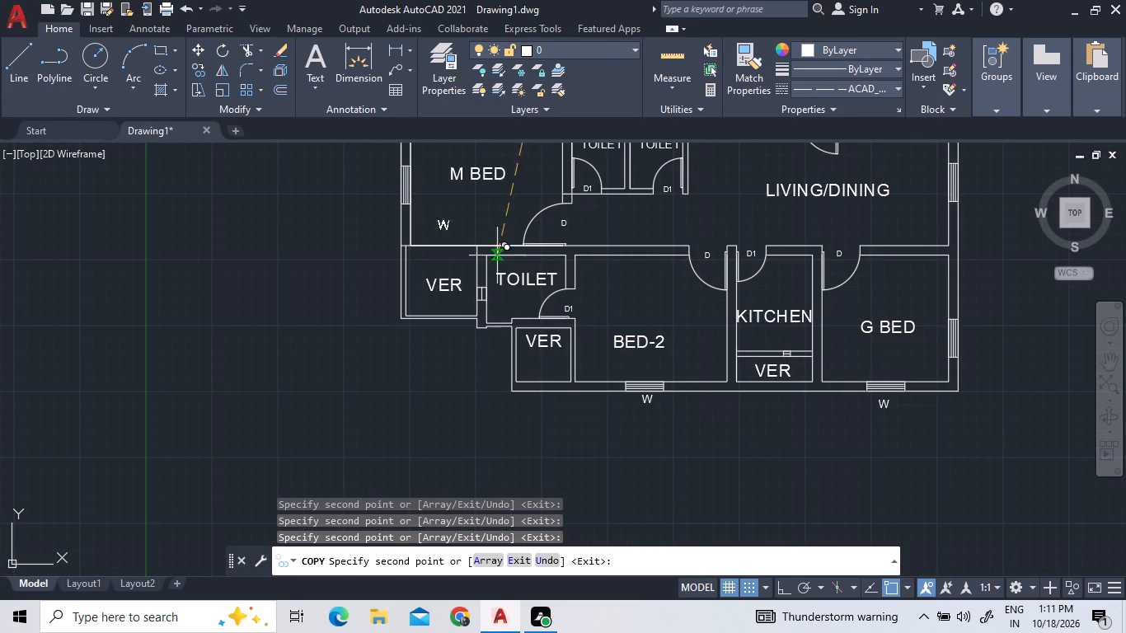
Place W copies at the lowest unit's side windows of M BED, G BED and LIVING/DINING, and above its upper M BED window.
click(444, 227)
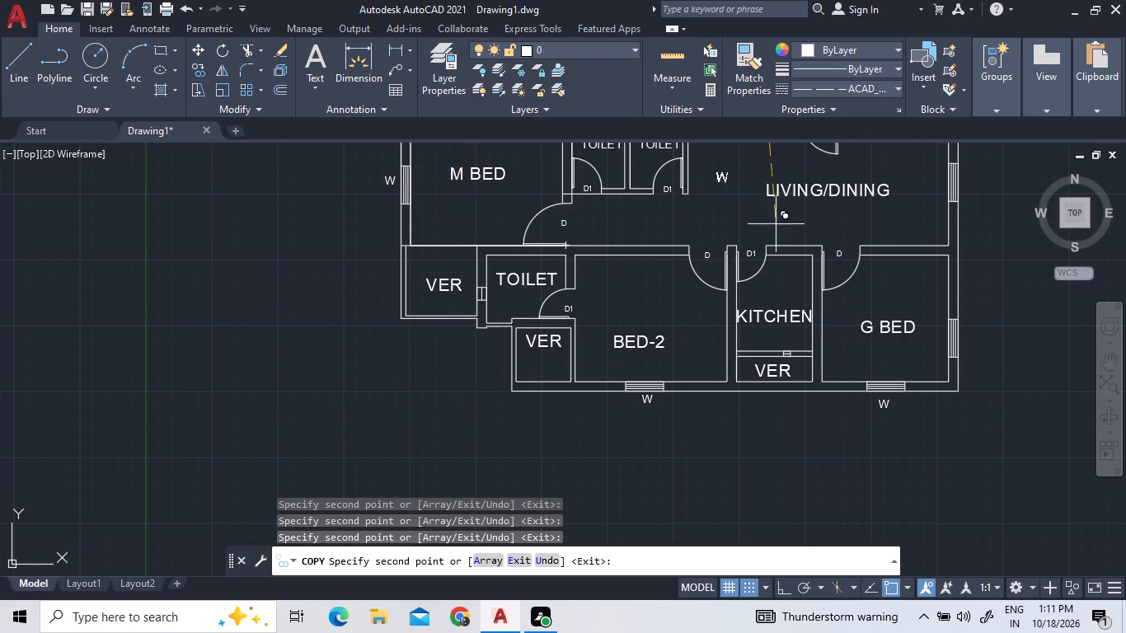
double_click(1021, 392)
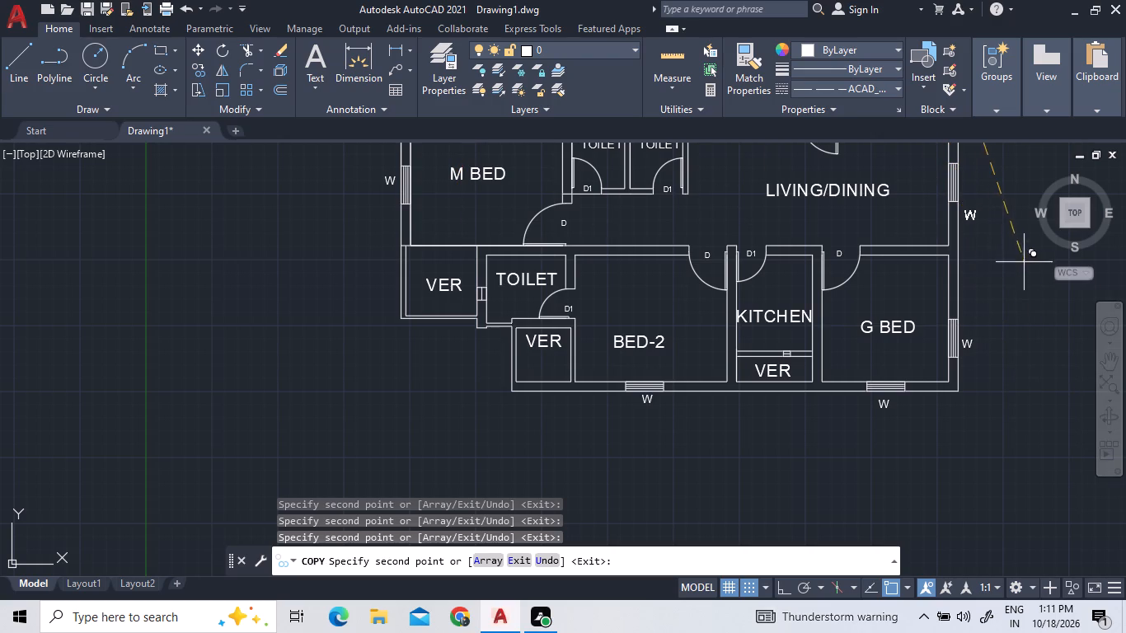
click(1025, 233)
scroll(1037, 352, down, 2)
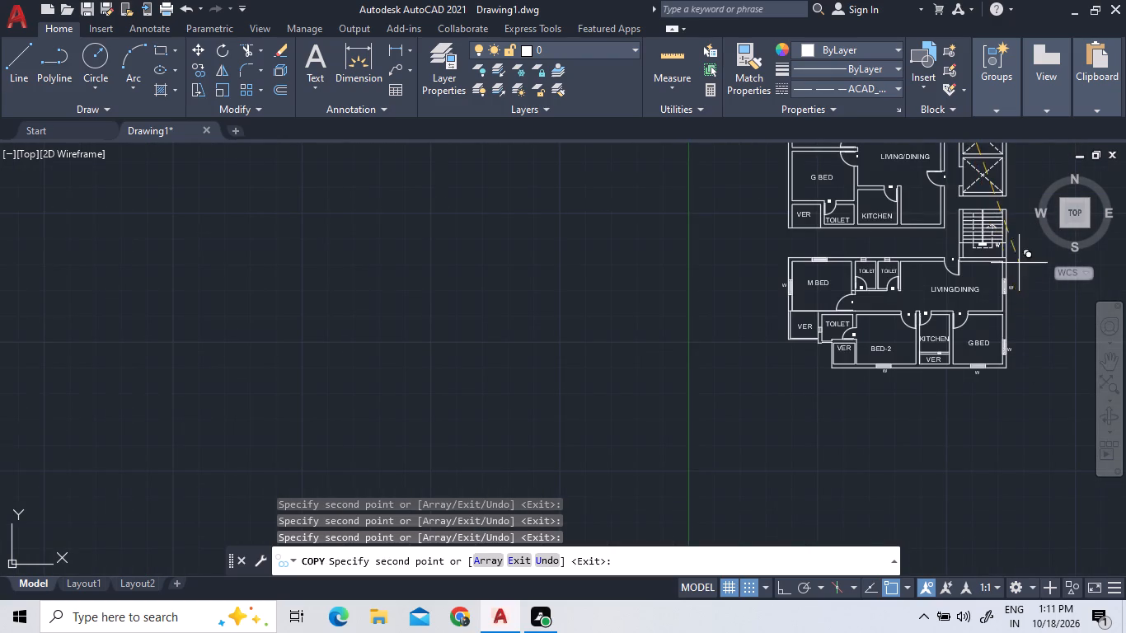
scroll(997, 307, up, 2)
scroll(987, 331, down, 1)
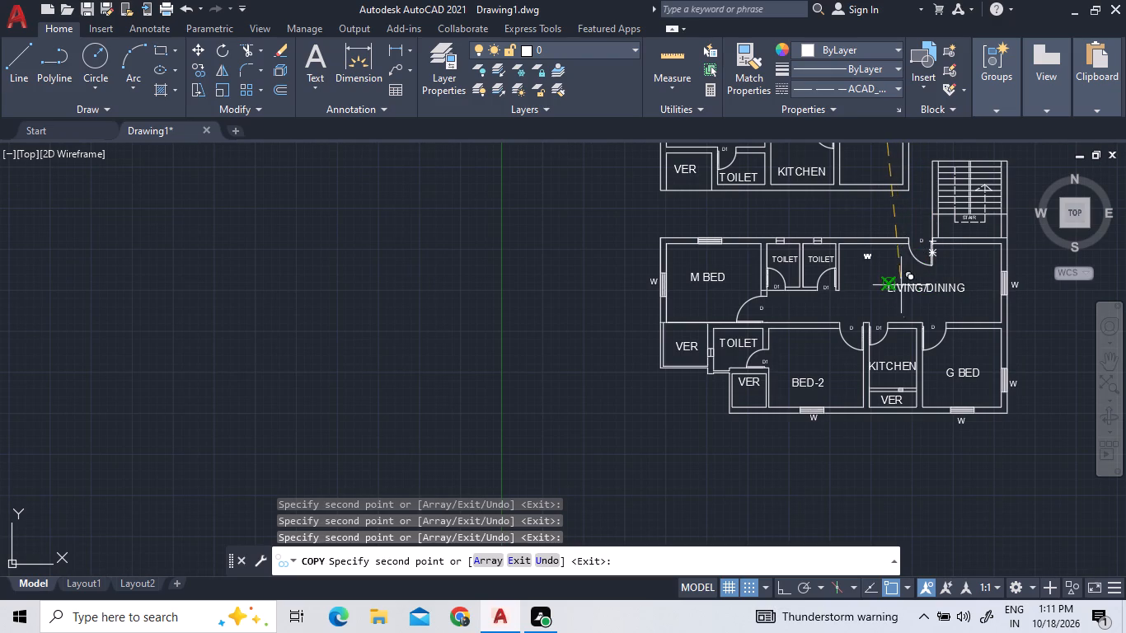
scroll(917, 308, up, 1)
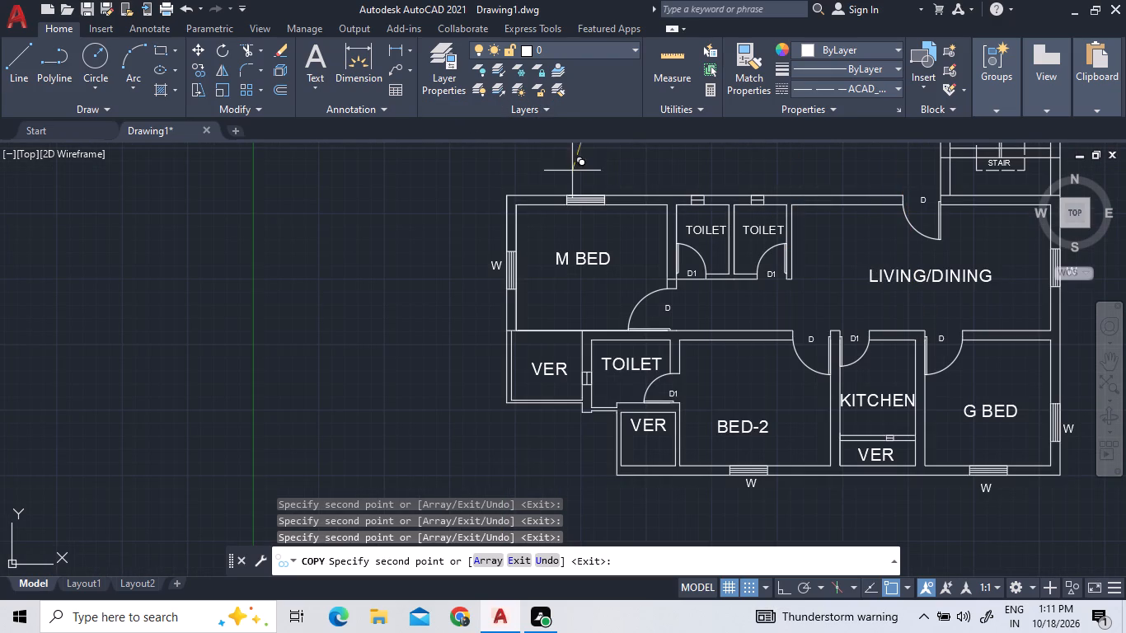
click(638, 232)
key(Escape)
Add a V text label at 8" height just below the upper unit's TOILET ventilator nearest M BED.
scroll(583, 302, down, 2)
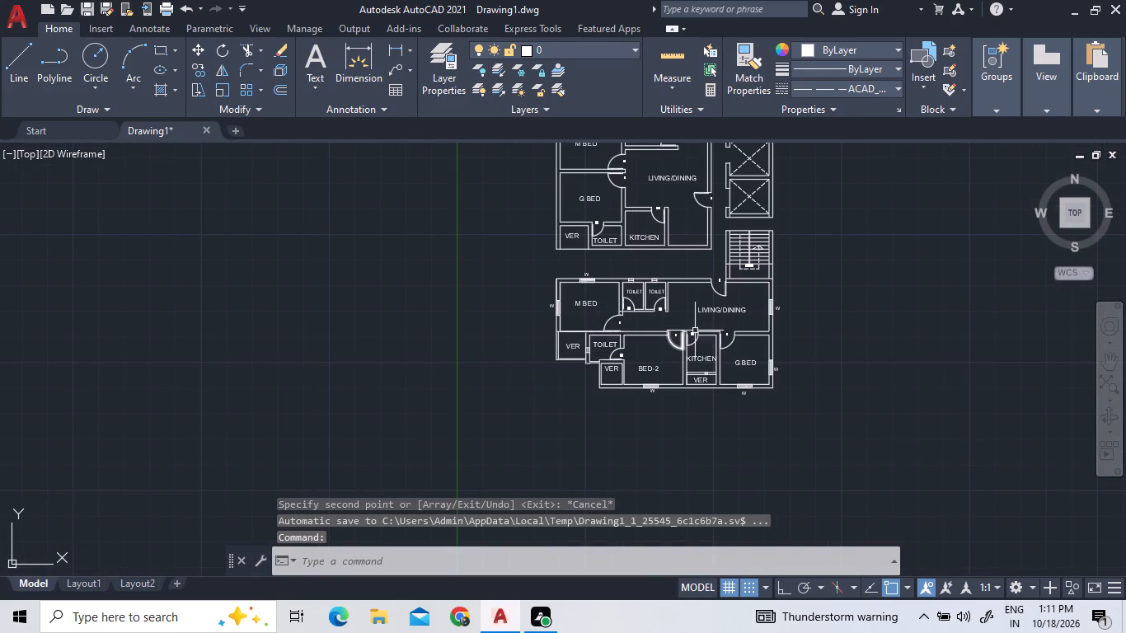
scroll(669, 325, down, 4)
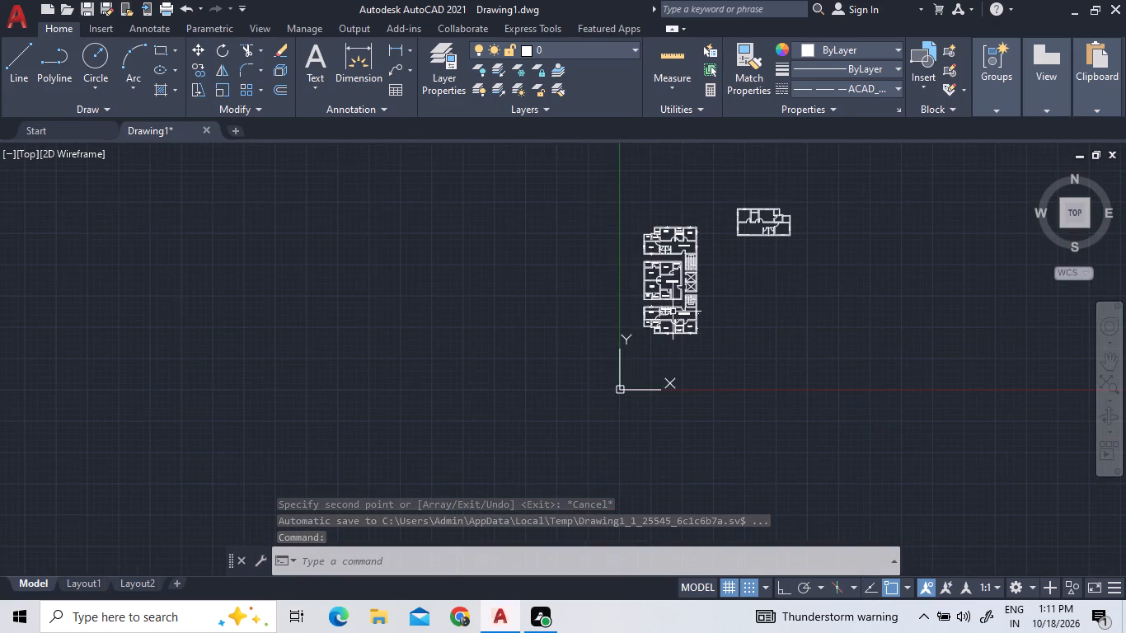
scroll(666, 227, up, 5)
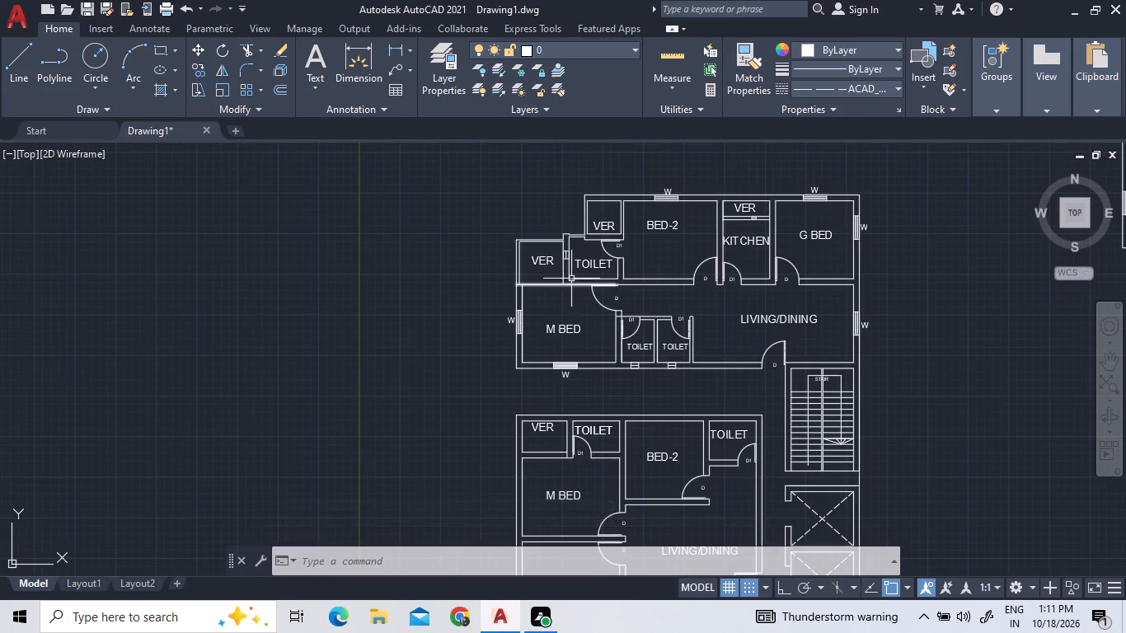
scroll(558, 249, up, 2)
scroll(545, 273, down, 2)
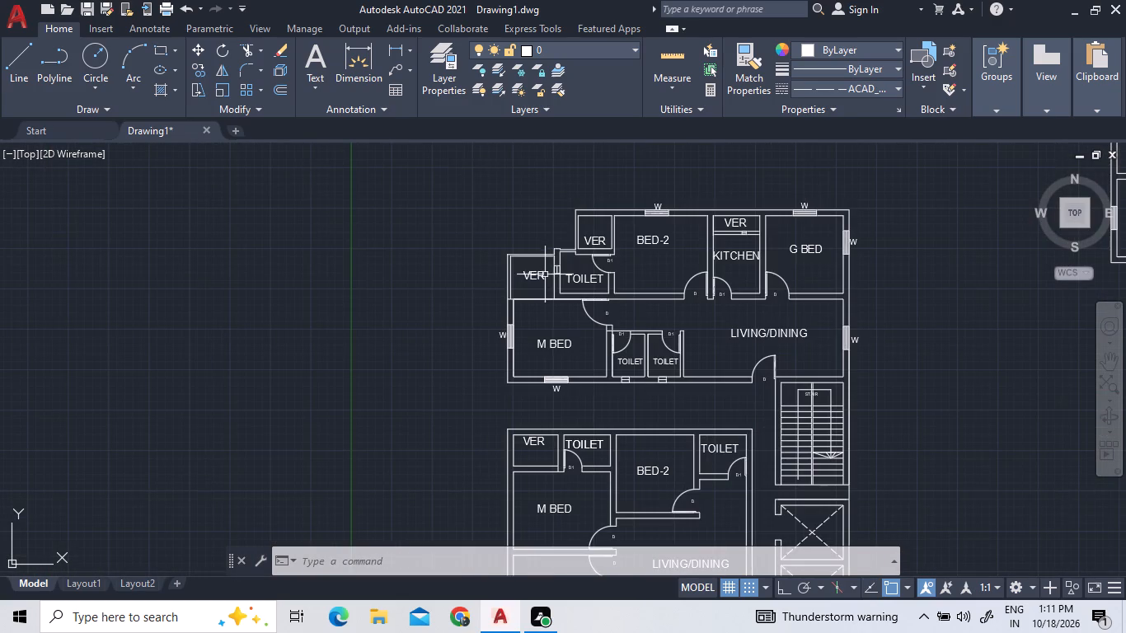
scroll(677, 404, up, 2)
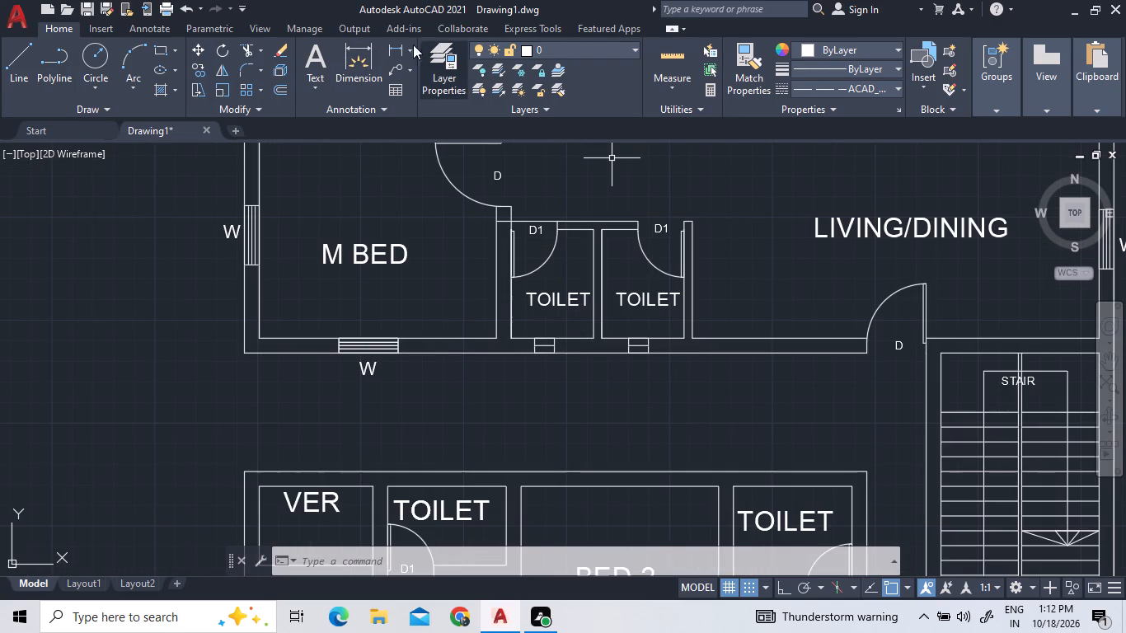
double_click(311, 64)
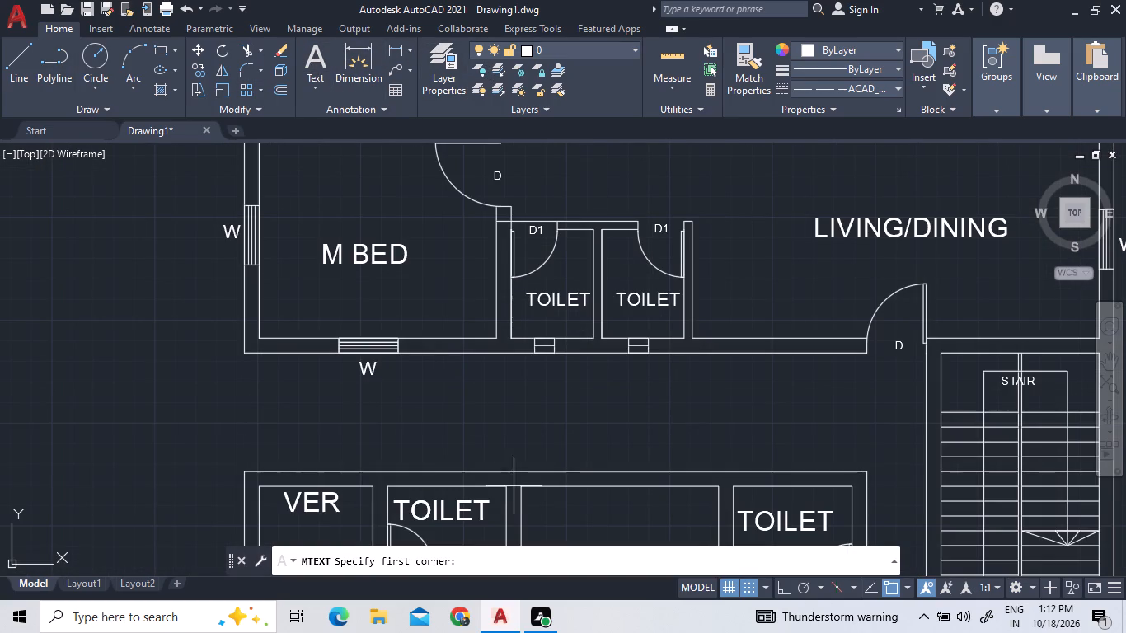
click(531, 367)
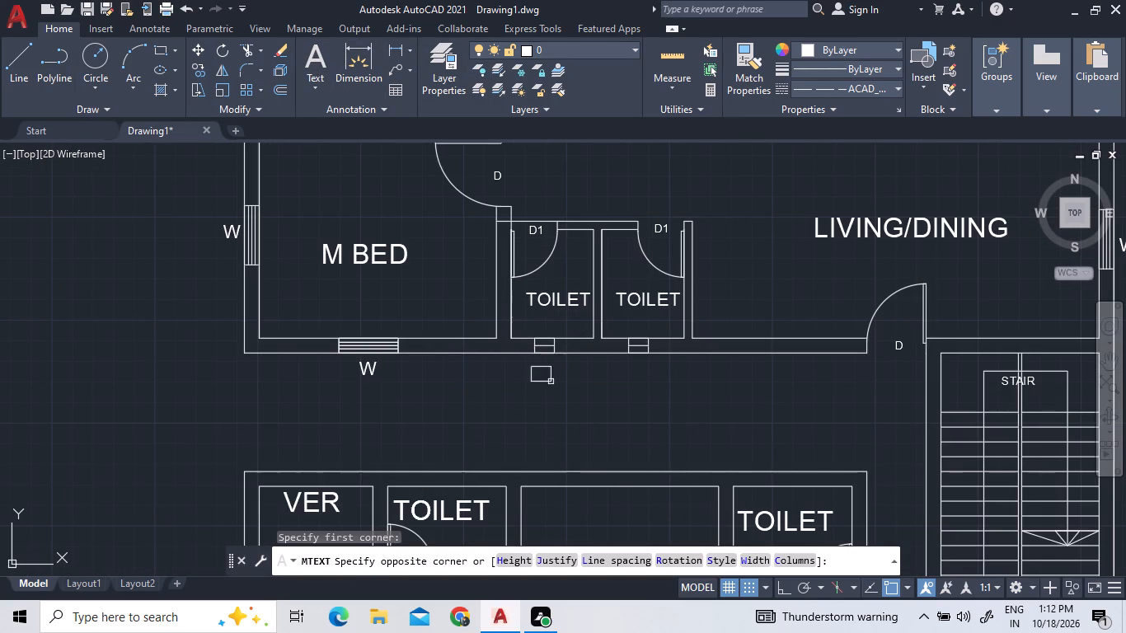
double_click(564, 401)
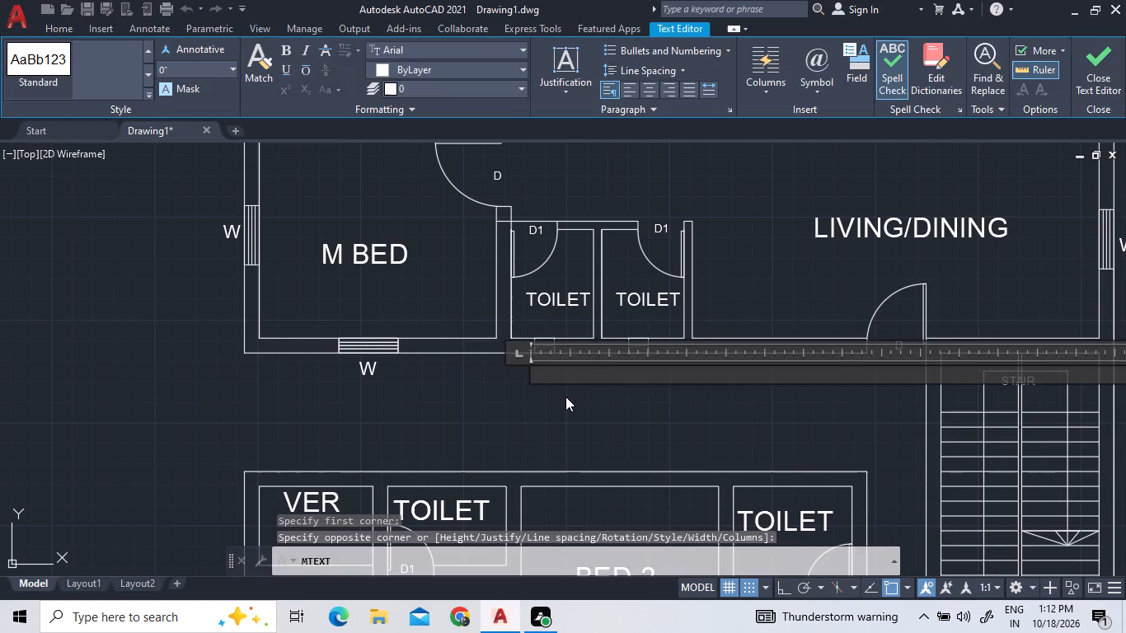
key(v)
double_click(569, 365)
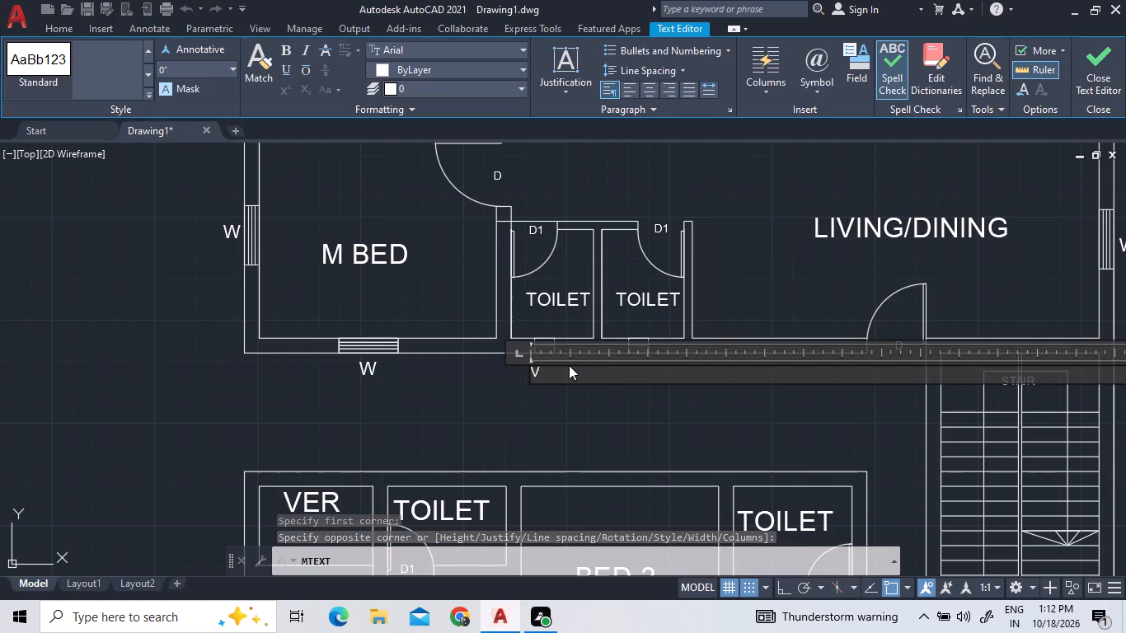
double_click(545, 369)
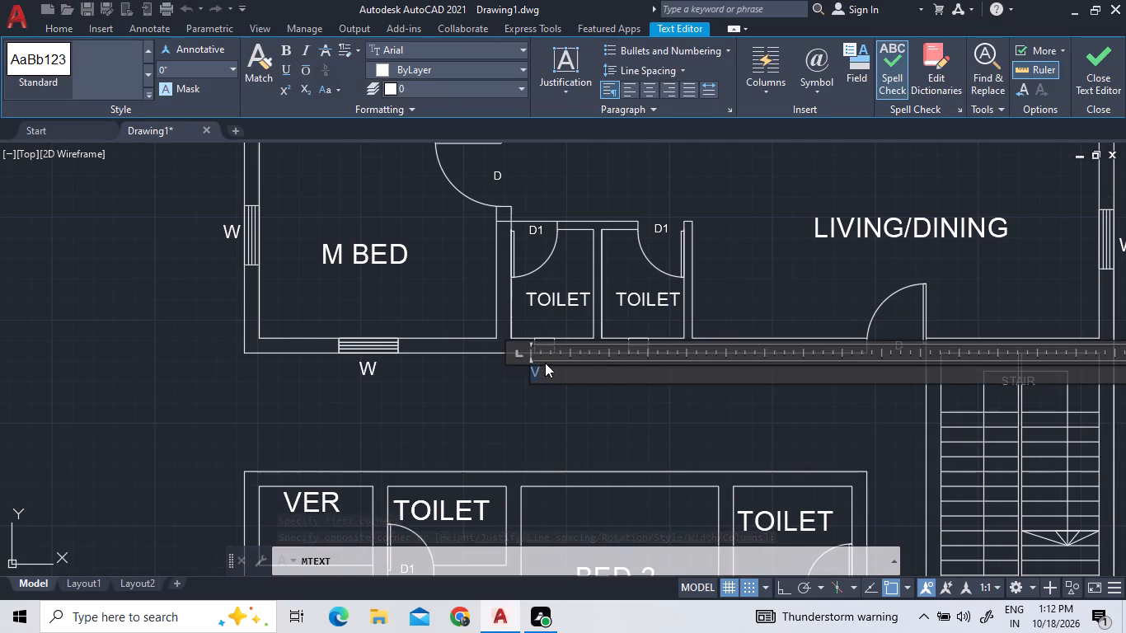
click(231, 65)
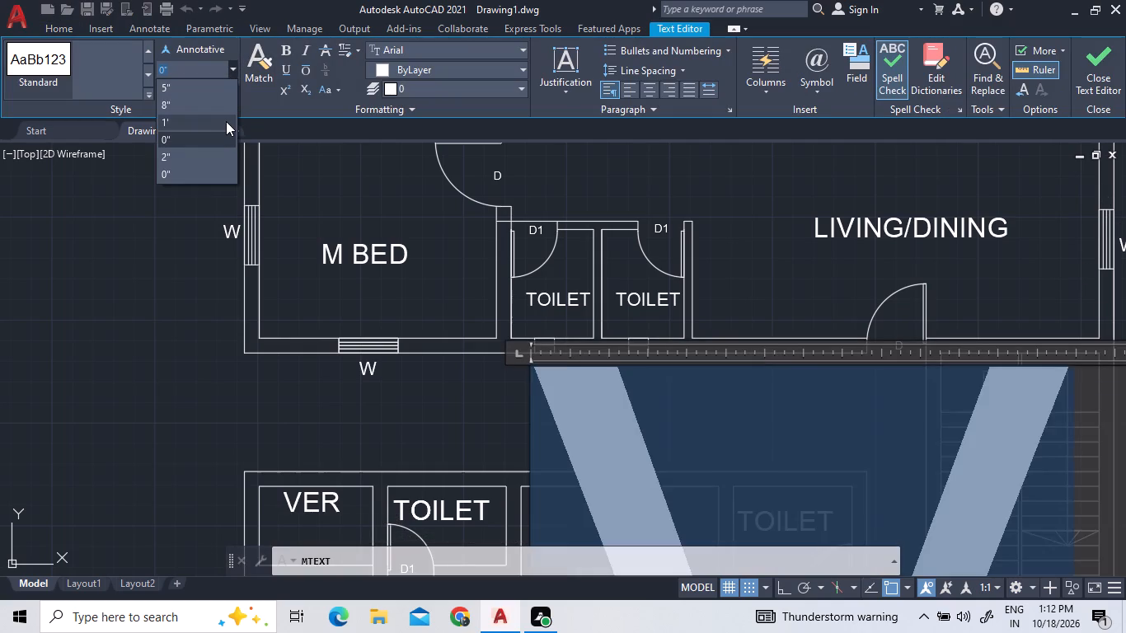
double_click(223, 109)
click(151, 265)
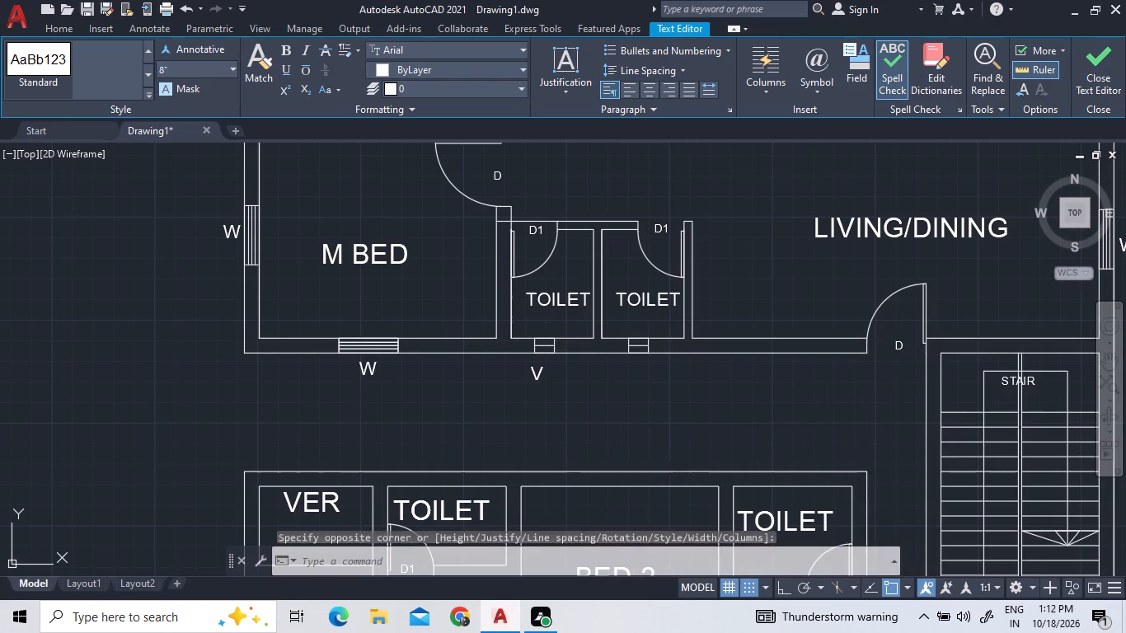
Move the new V label so it sits centred just below that TOILET ventilator.
click(532, 373)
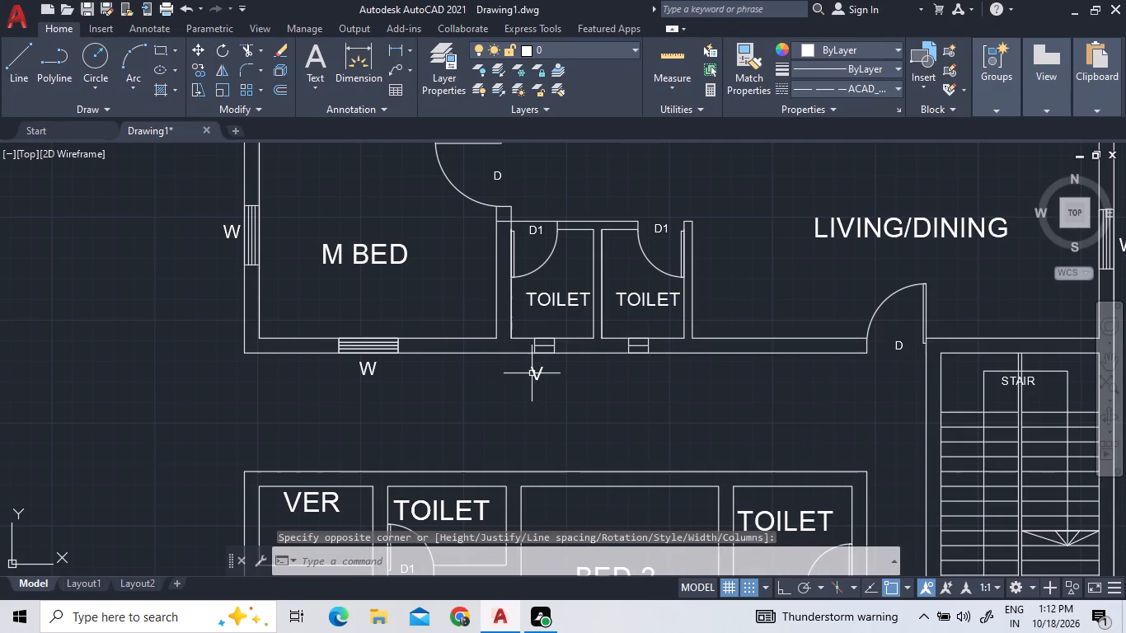
right_click(516, 366)
click(609, 310)
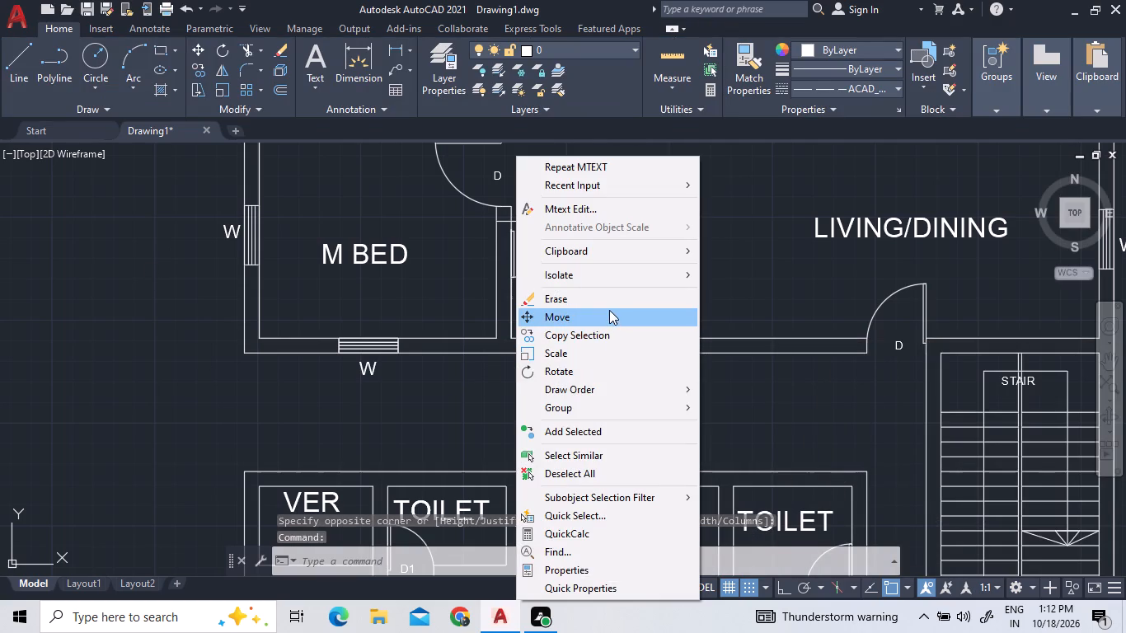
double_click(541, 380)
scroll(554, 372, up, 2)
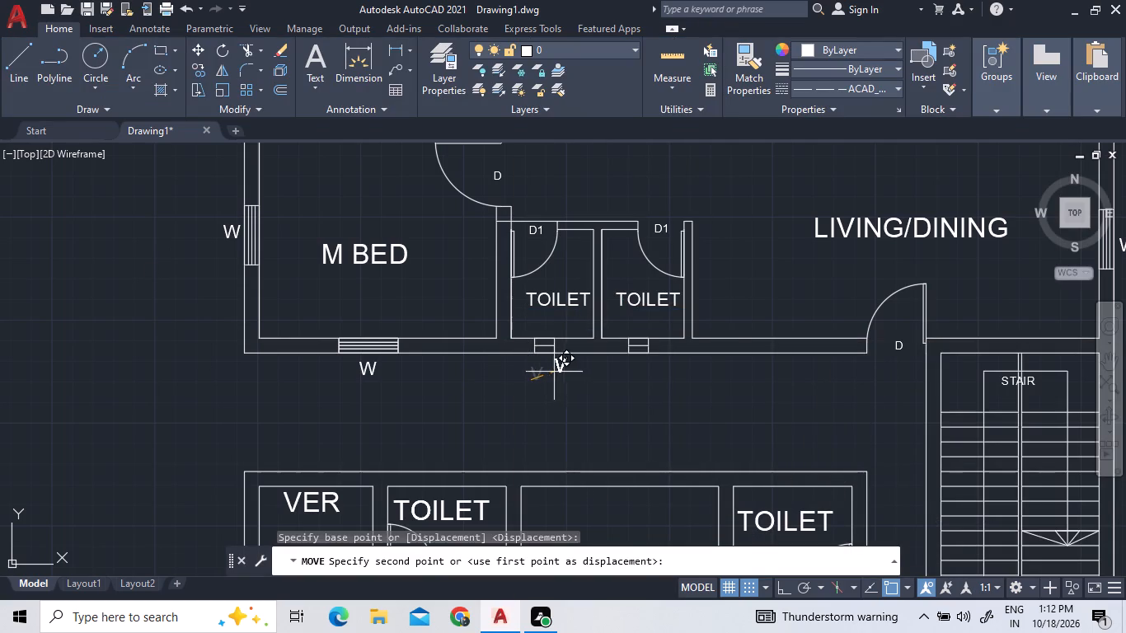
scroll(554, 372, up, 1)
double_click(486, 365)
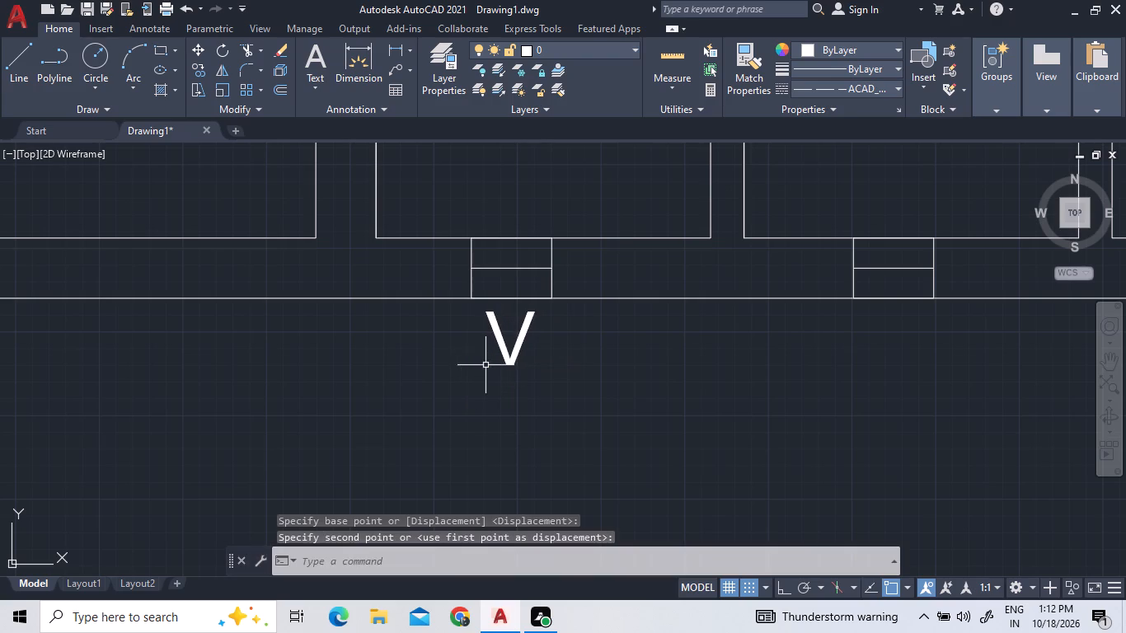
Copy the V label to the upper unit's other ventilators and outside the middle unit's TOILET and KITCHEN walls.
double_click(608, 345)
click(480, 340)
right_click(479, 340)
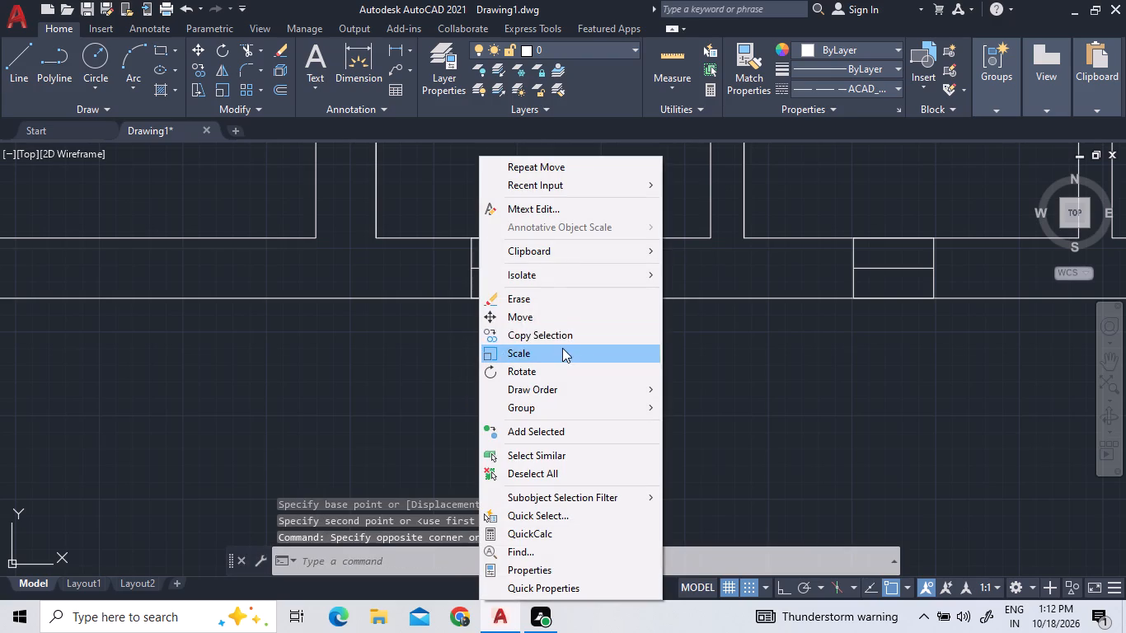
click(566, 339)
double_click(566, 345)
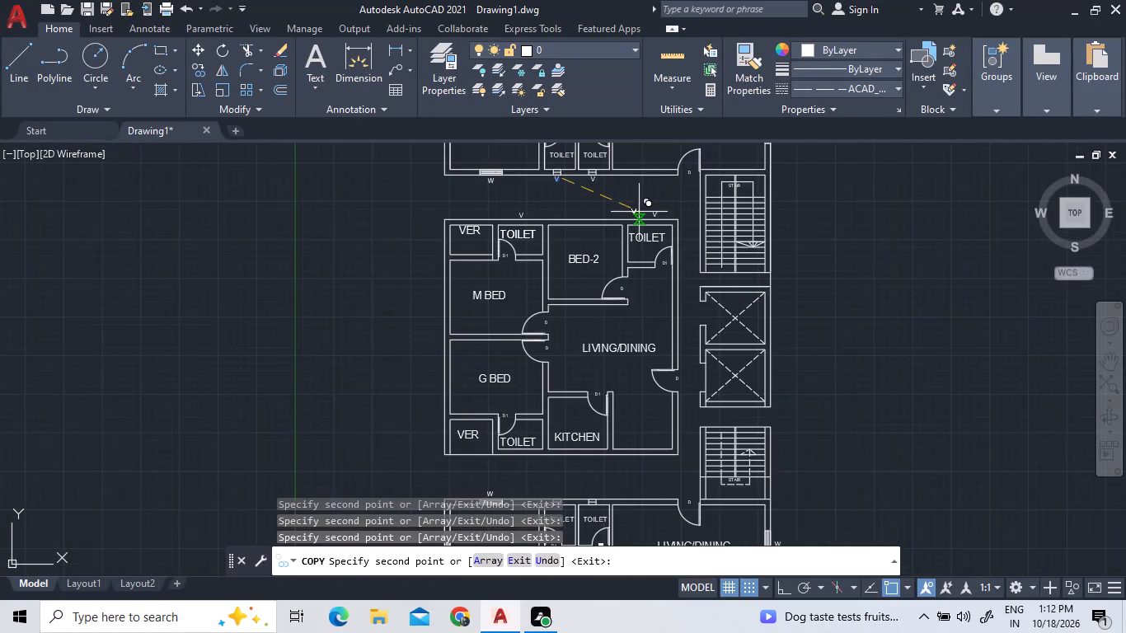
scroll(529, 477, up, 2)
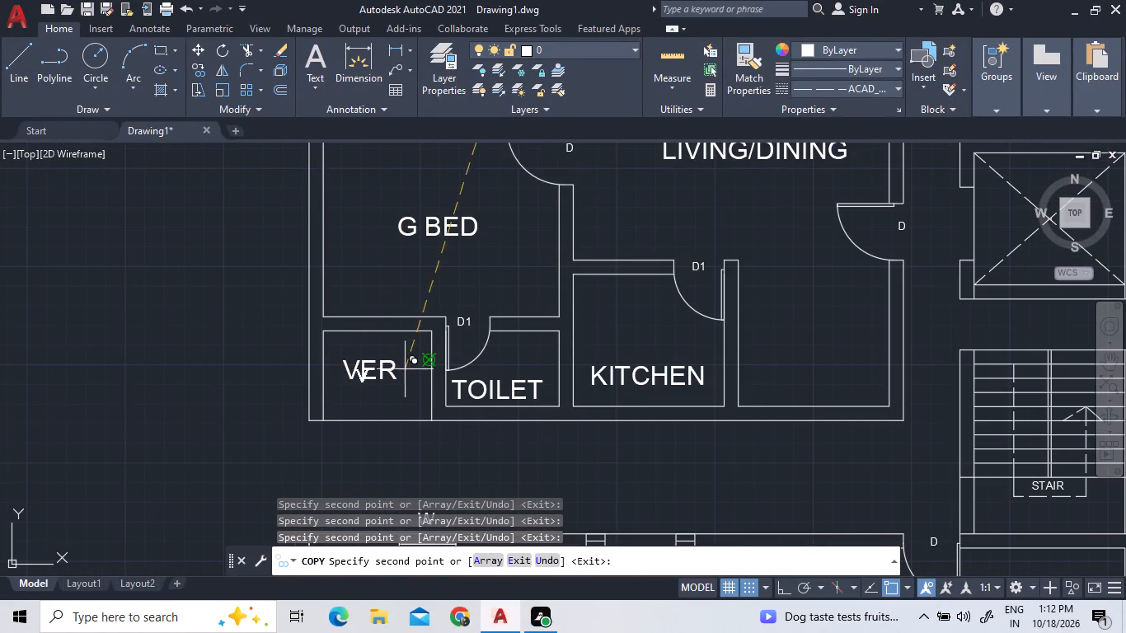
click(504, 434)
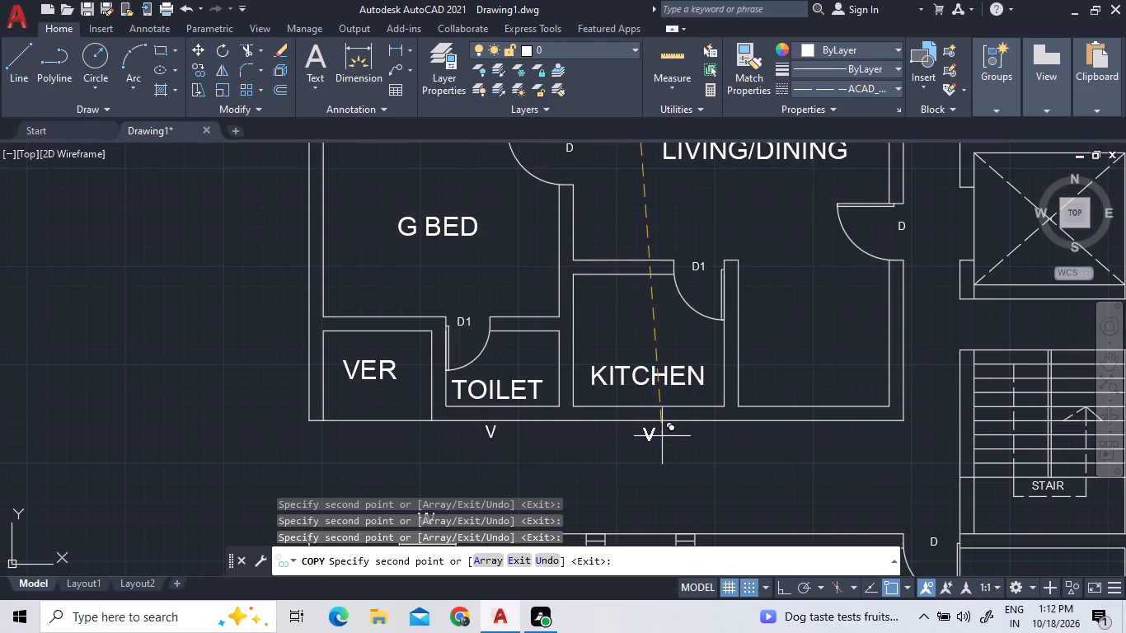
double_click(662, 434)
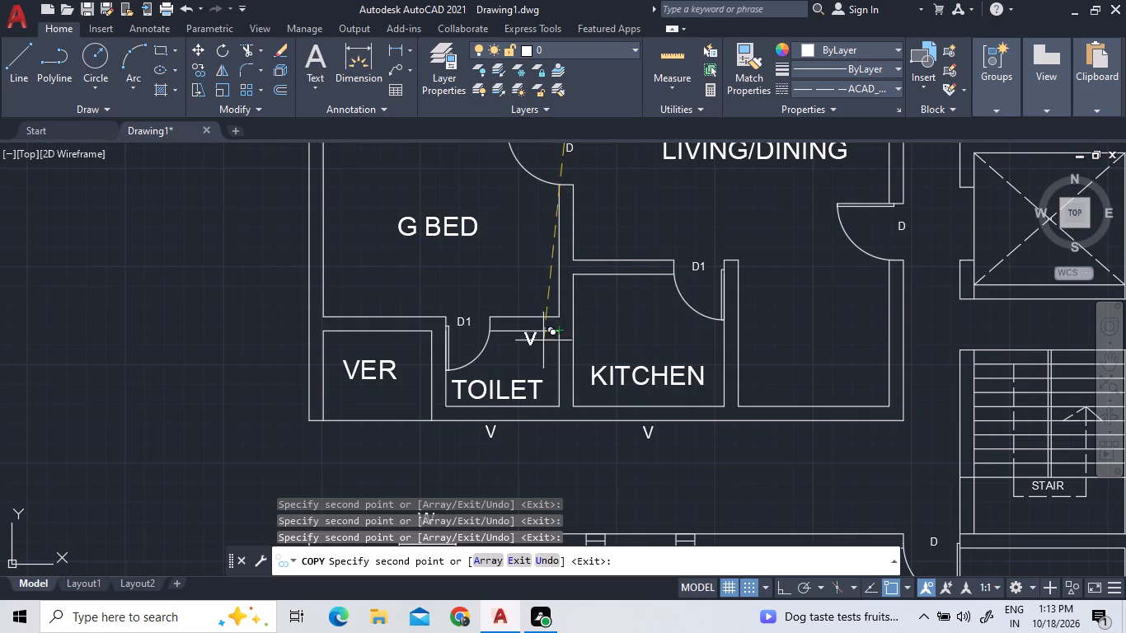
Place V copies just above the two adjacent TOILET ventilators in the lowest unit's upper wall.
scroll(577, 385, down, 1)
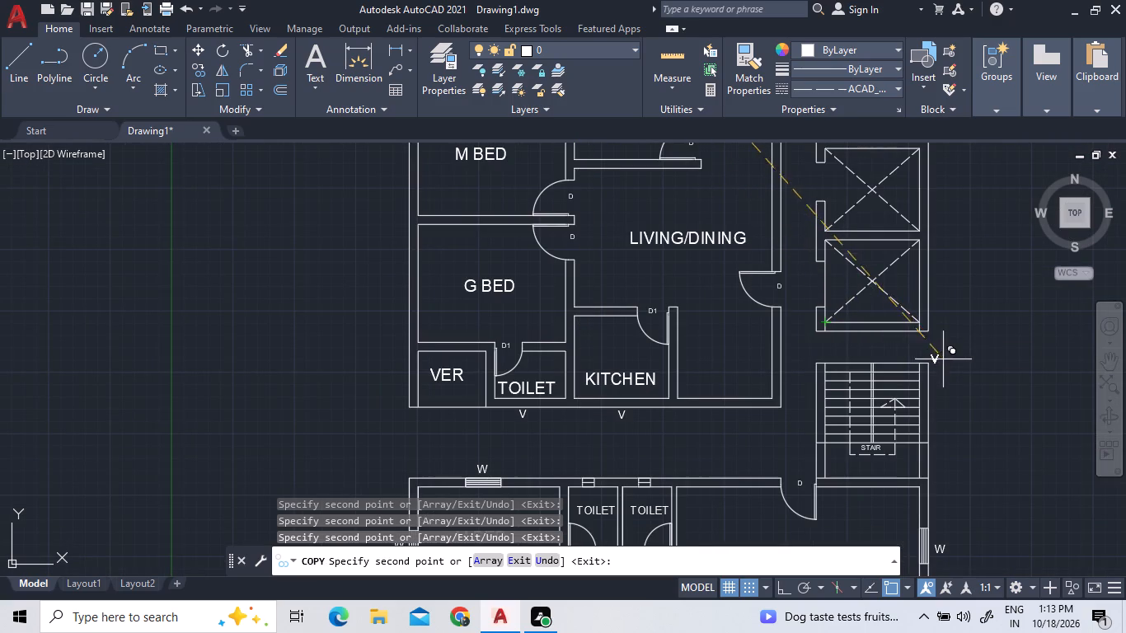
scroll(756, 272, down, 1)
scroll(693, 401, up, 4)
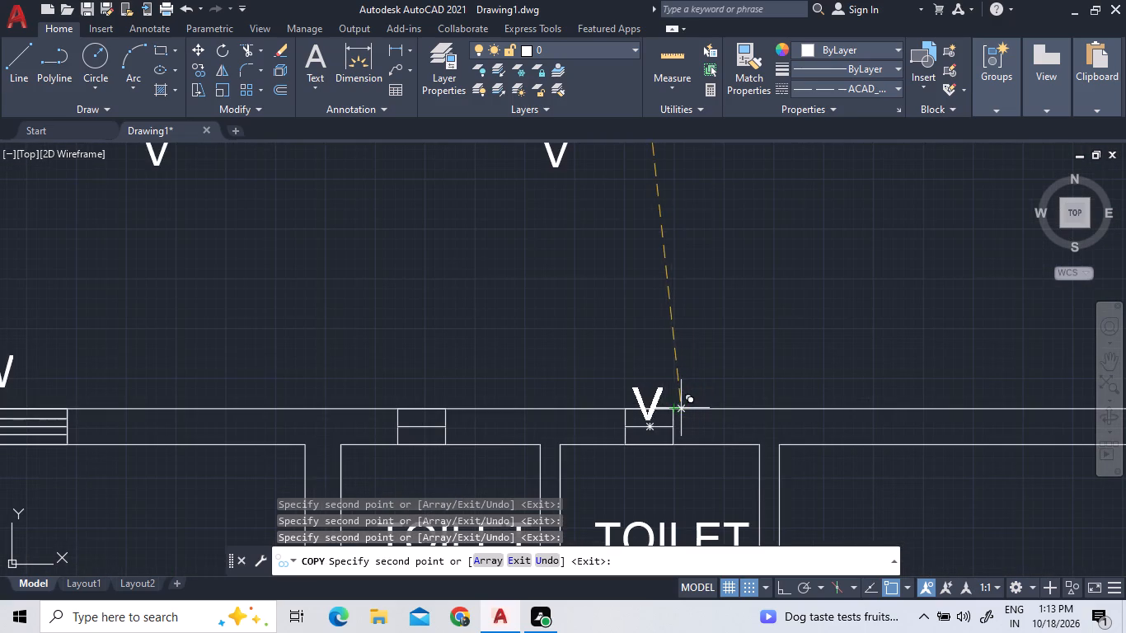
click(693, 387)
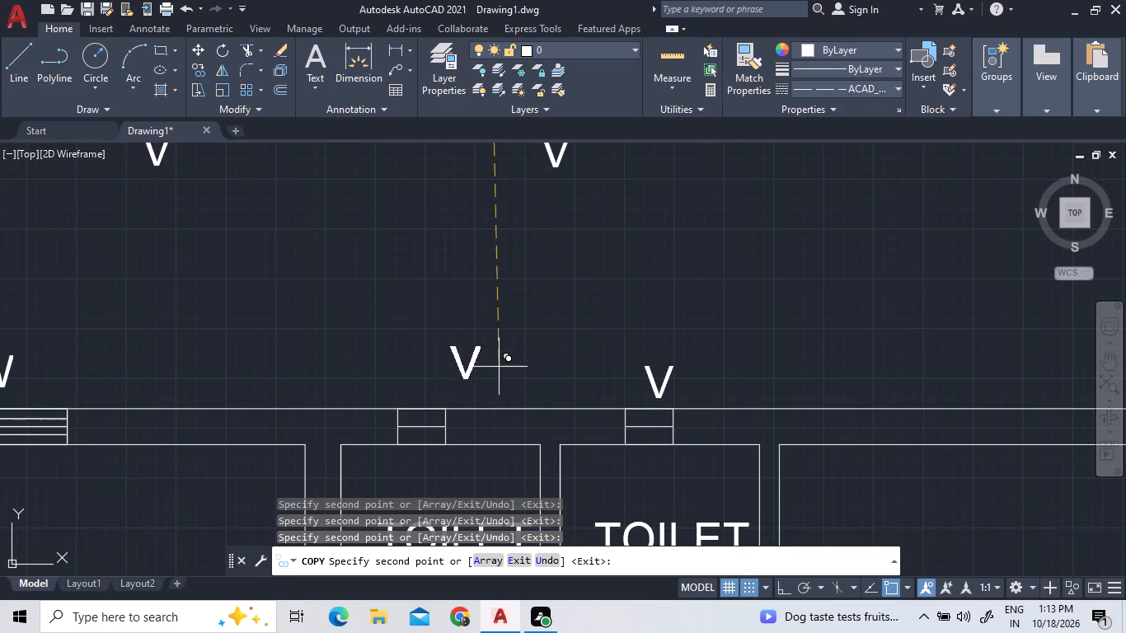
click(446, 389)
Place V copies at the lowest unit's ventilators between TOILET and VER and between KITCHEN and VER.
scroll(462, 367, down, 3)
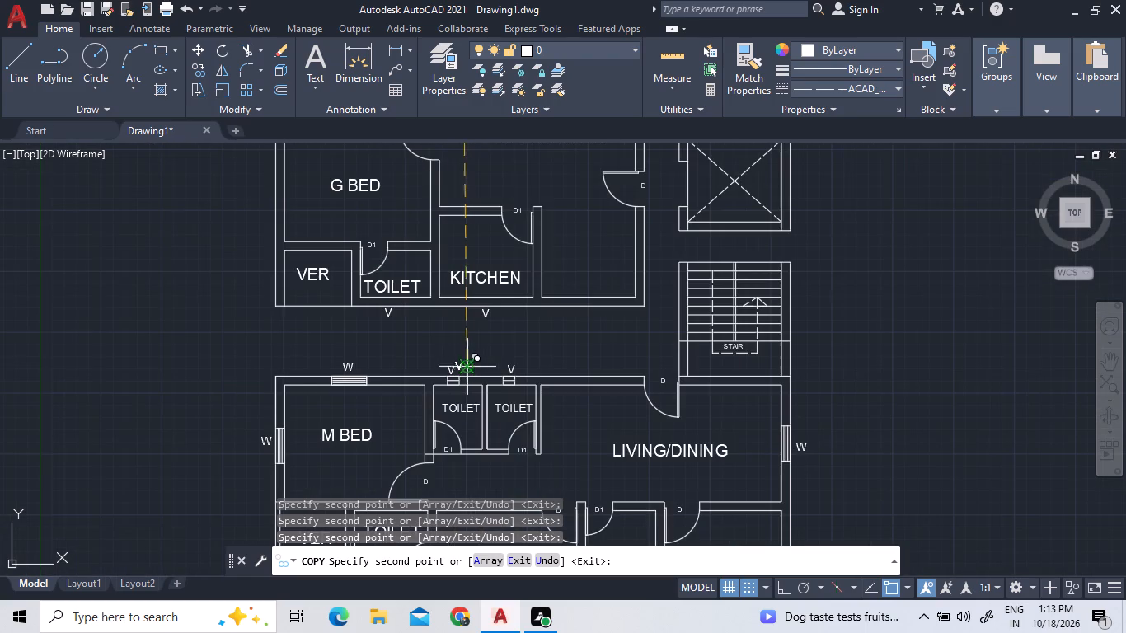
scroll(514, 334, down, 2)
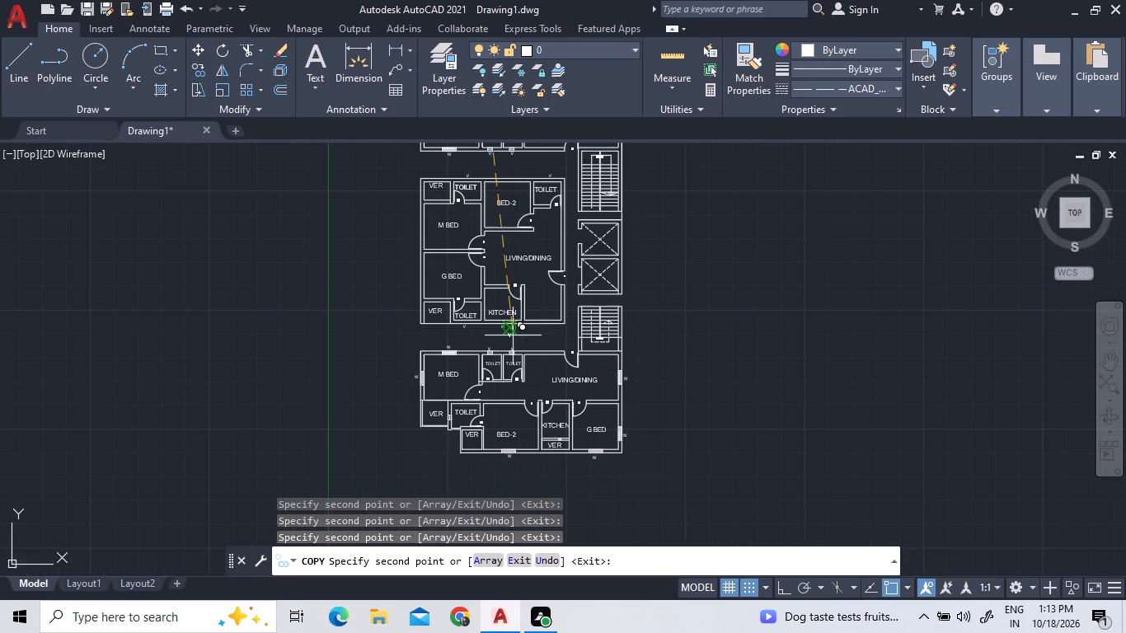
scroll(529, 508, up, 2)
scroll(458, 419, up, 4)
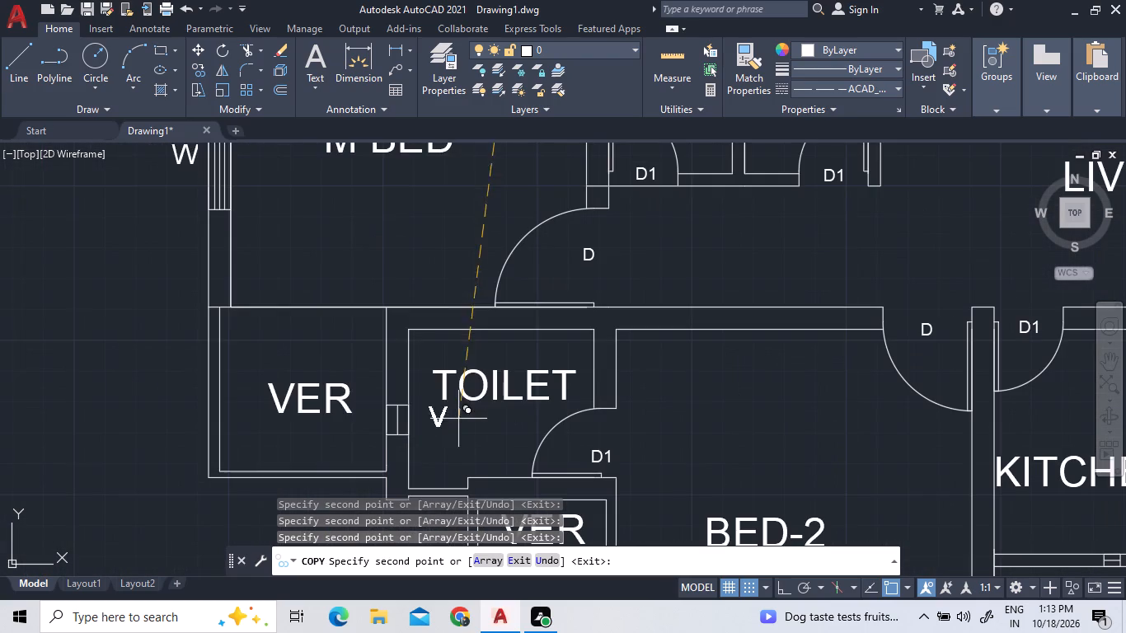
double_click(382, 428)
scroll(517, 254, down, 2)
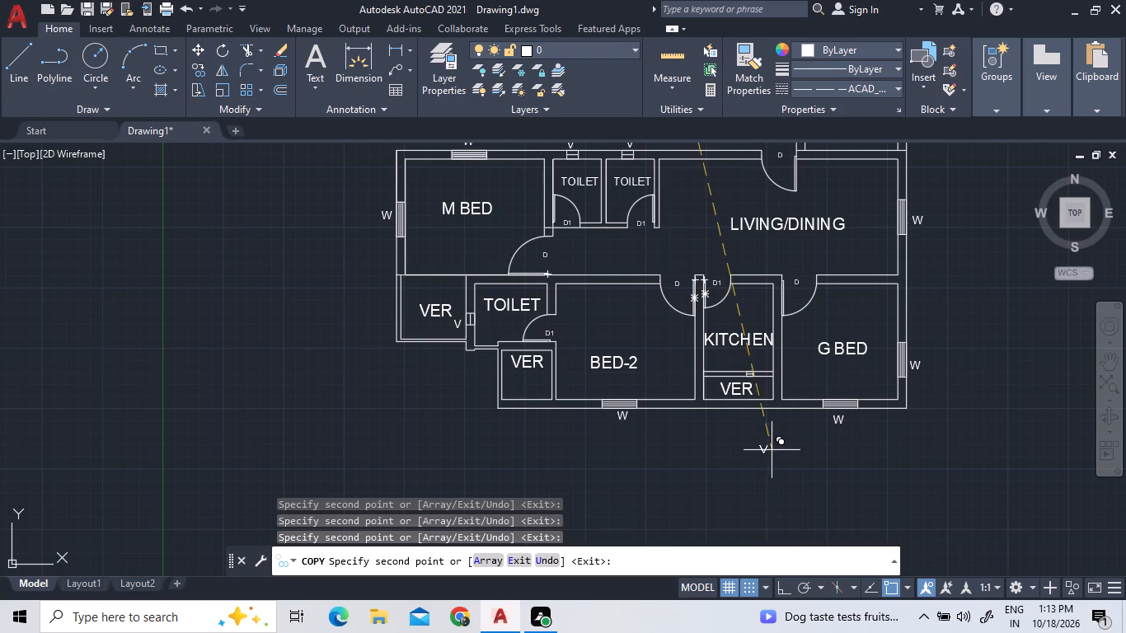
scroll(786, 409, up, 2)
scroll(730, 363, up, 3)
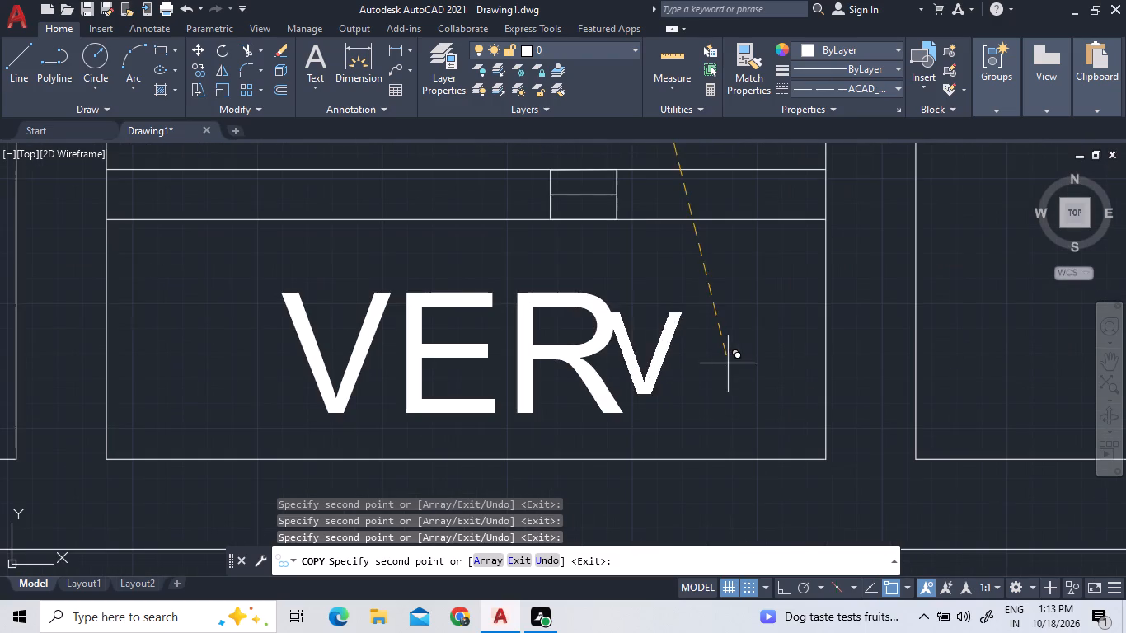
click(708, 274)
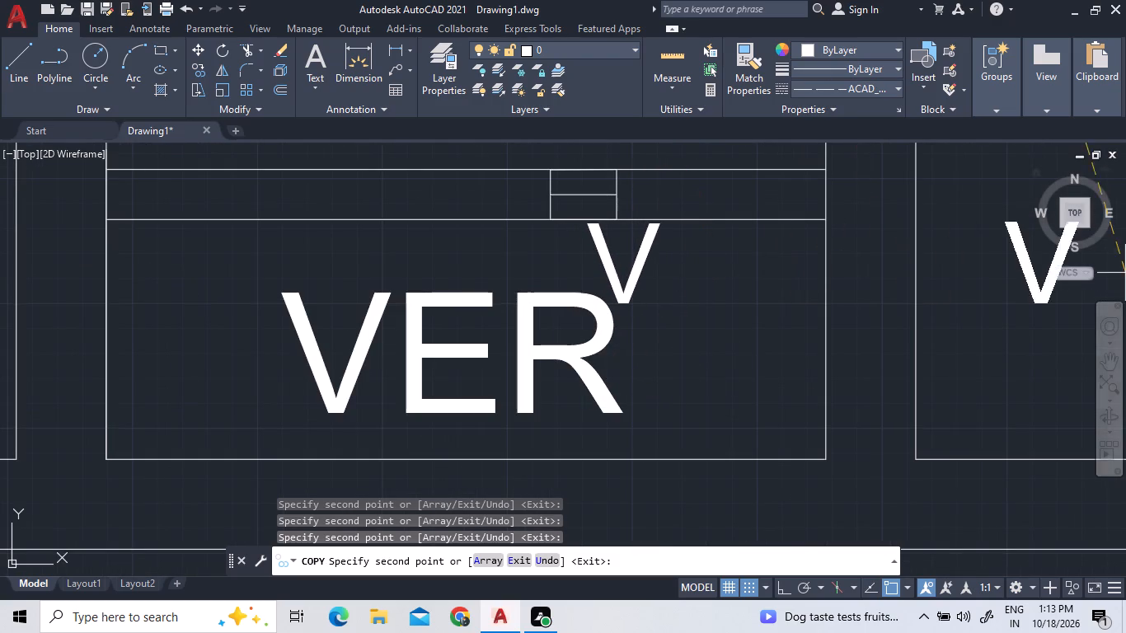
Examine the floor plan and the upper unit for ventilators that still need a V label.
scroll(1027, 341, down, 3)
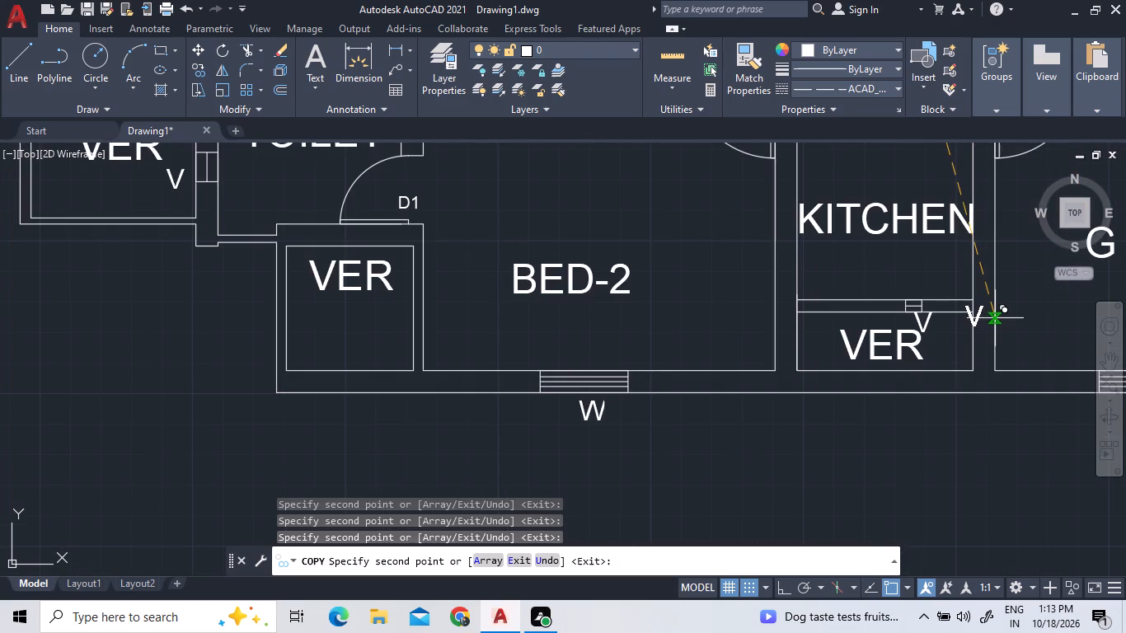
scroll(982, 331, down, 2)
scroll(852, 344, down, 1)
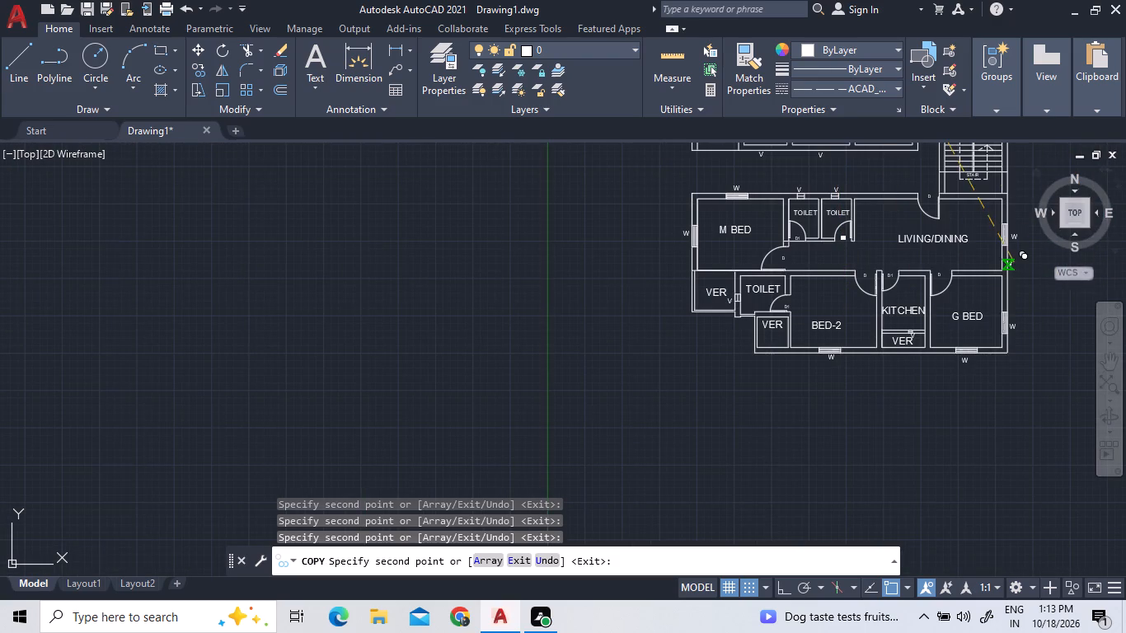
scroll(1063, 284, down, 4)
scroll(994, 220, up, 3)
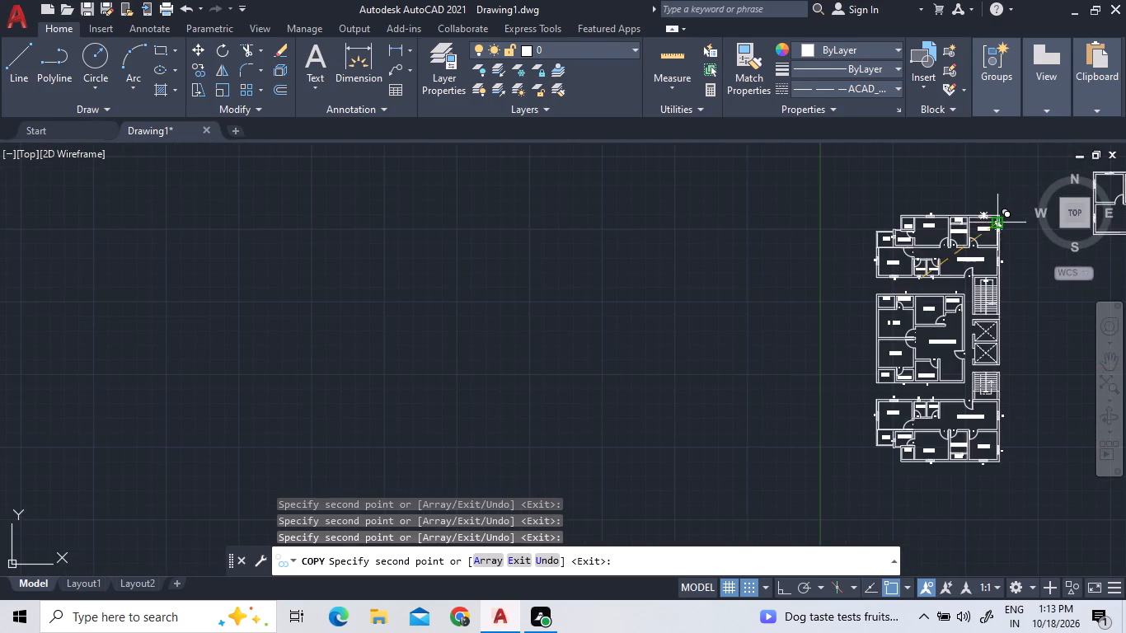
scroll(994, 238, up, 4)
scroll(921, 331, down, 2)
scroll(884, 199, up, 2)
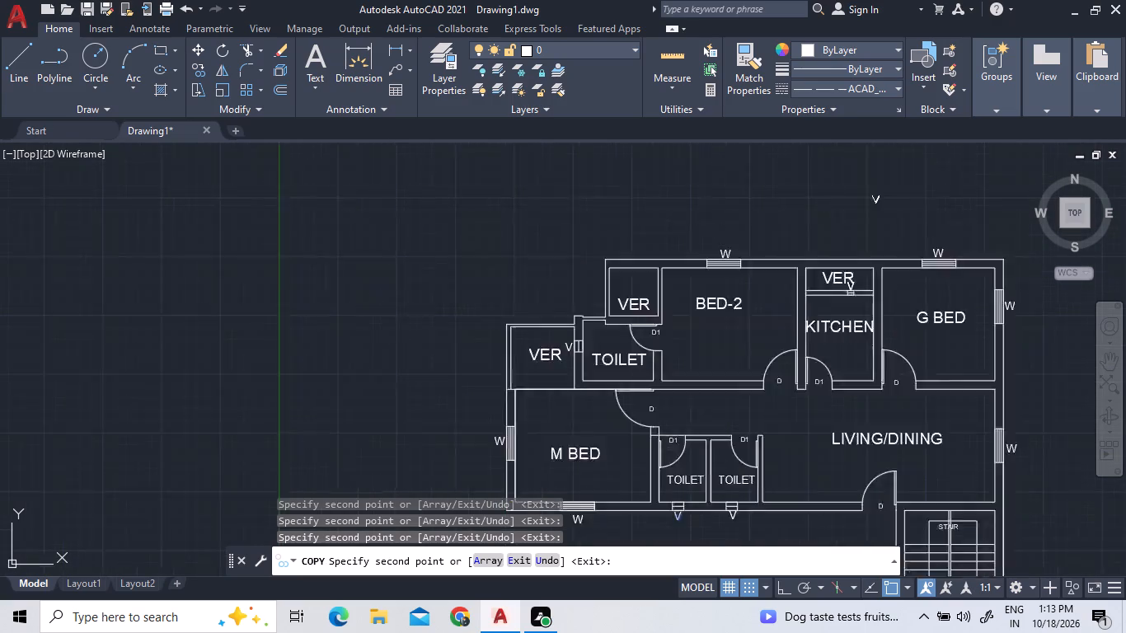
scroll(883, 200, up, 1)
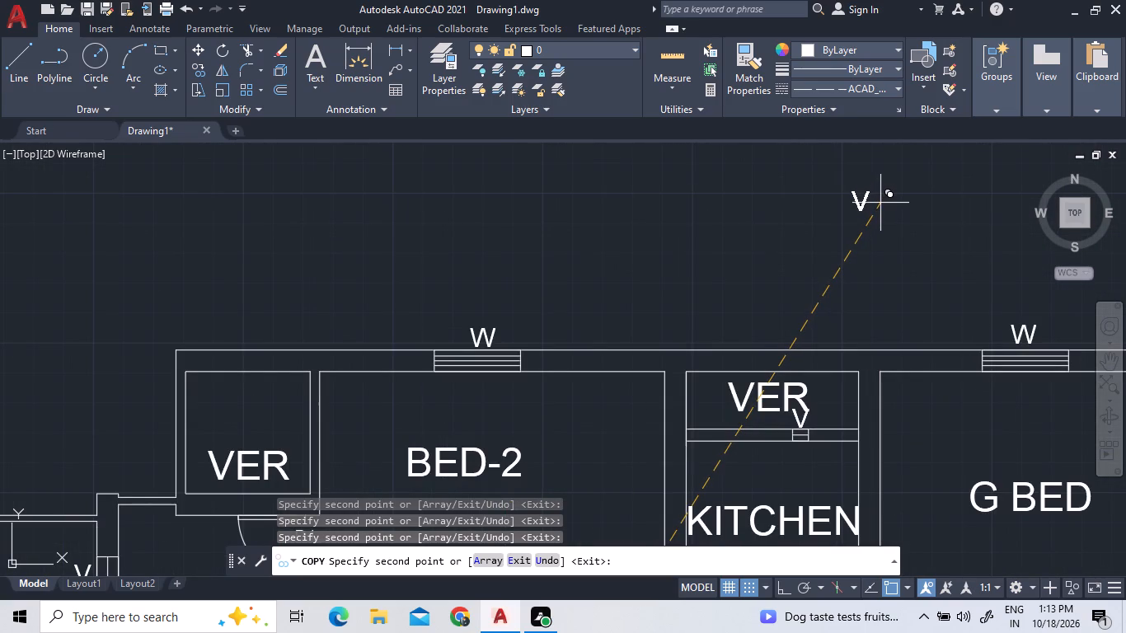
Copy the ventilator symbol between the upper unit's VER and TOILET to two spots in the empty space outside the plan.
scroll(839, 256, down, 3)
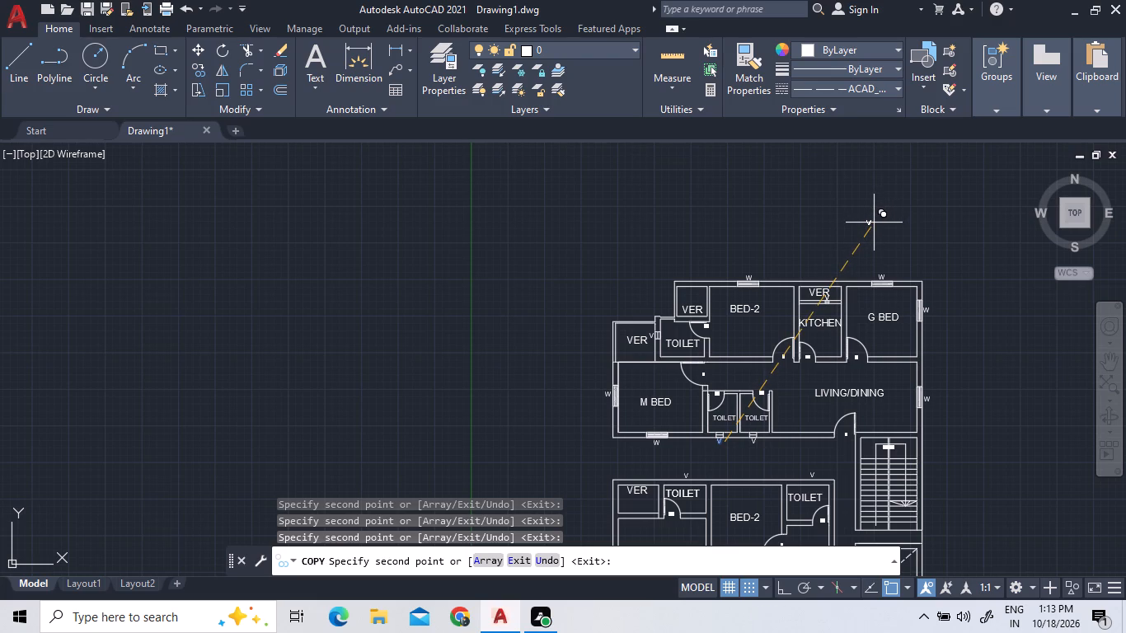
key(Escape)
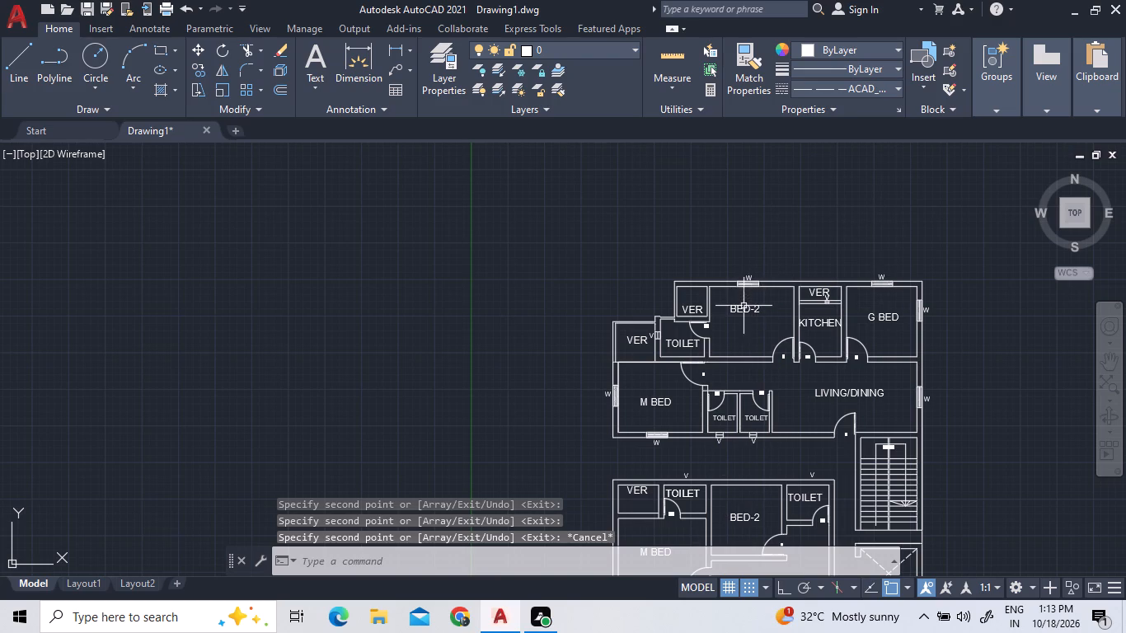
scroll(653, 345, up, 4)
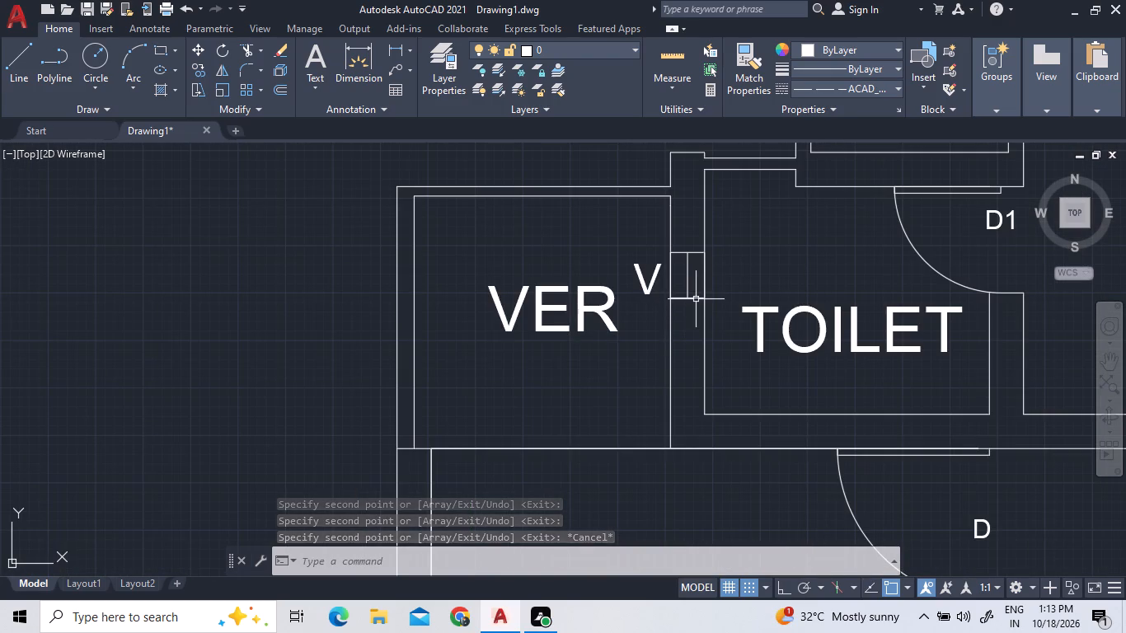
double_click(695, 307)
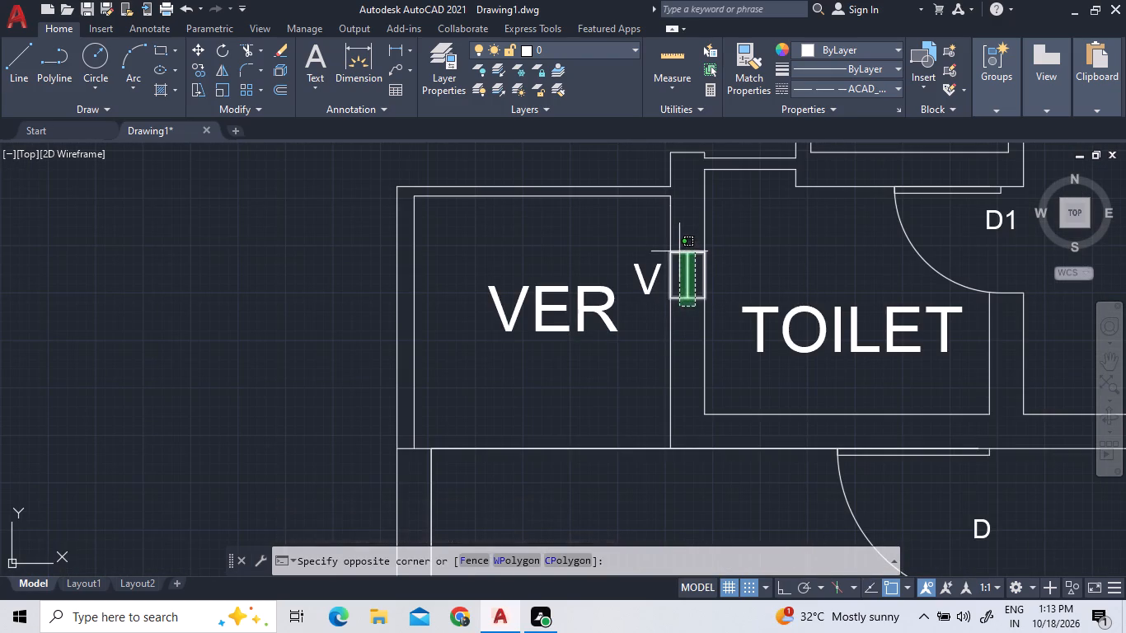
double_click(678, 251)
right_click(682, 232)
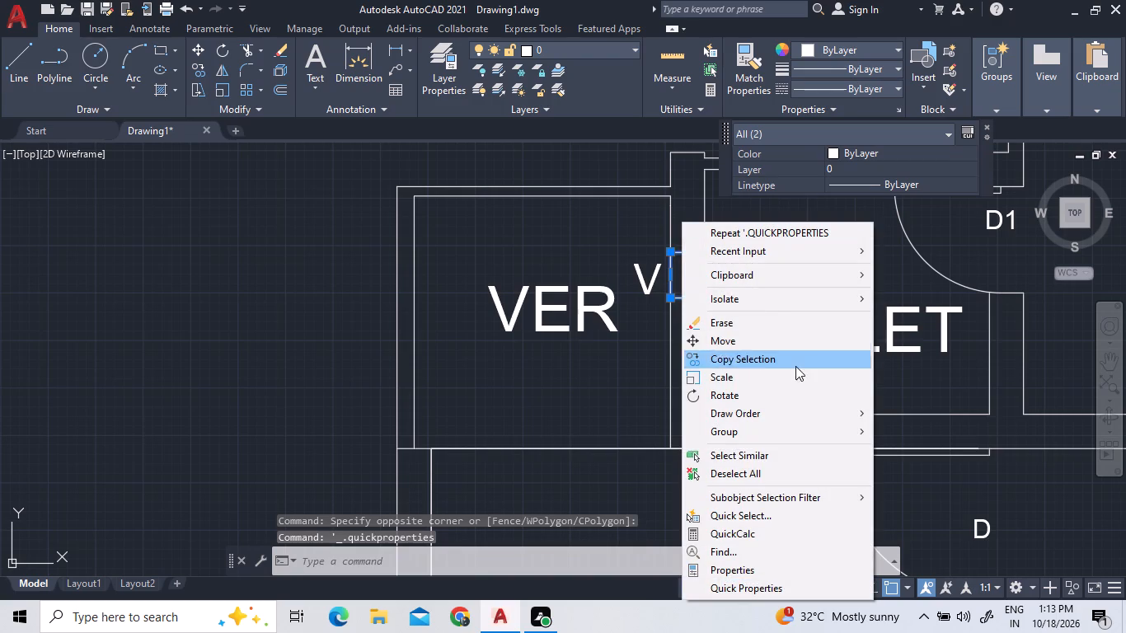
double_click(797, 367)
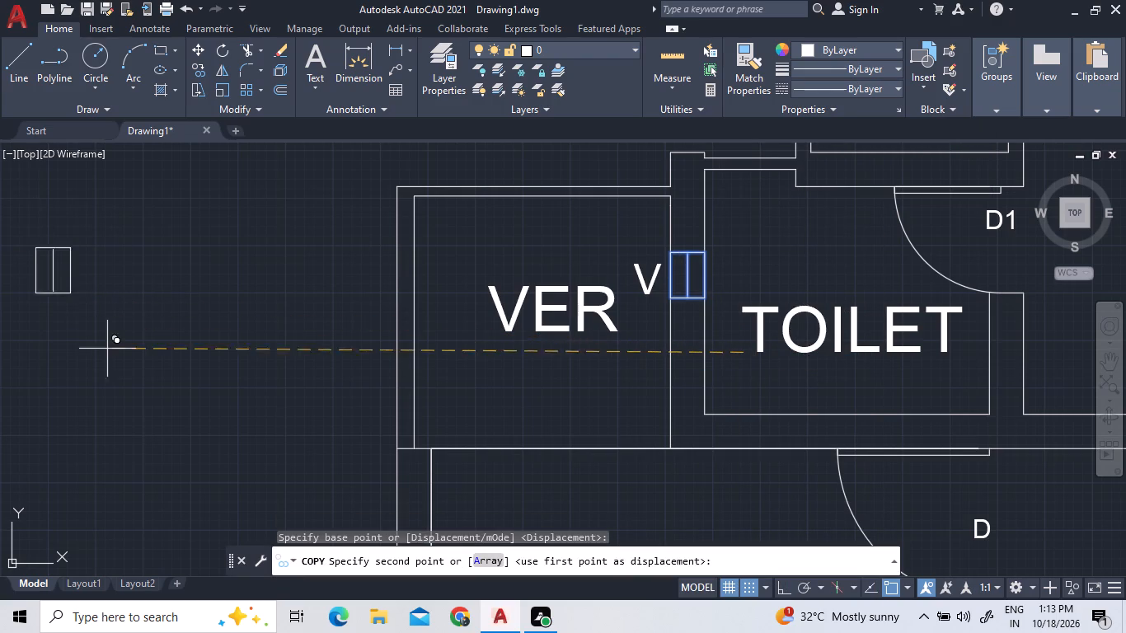
click(124, 382)
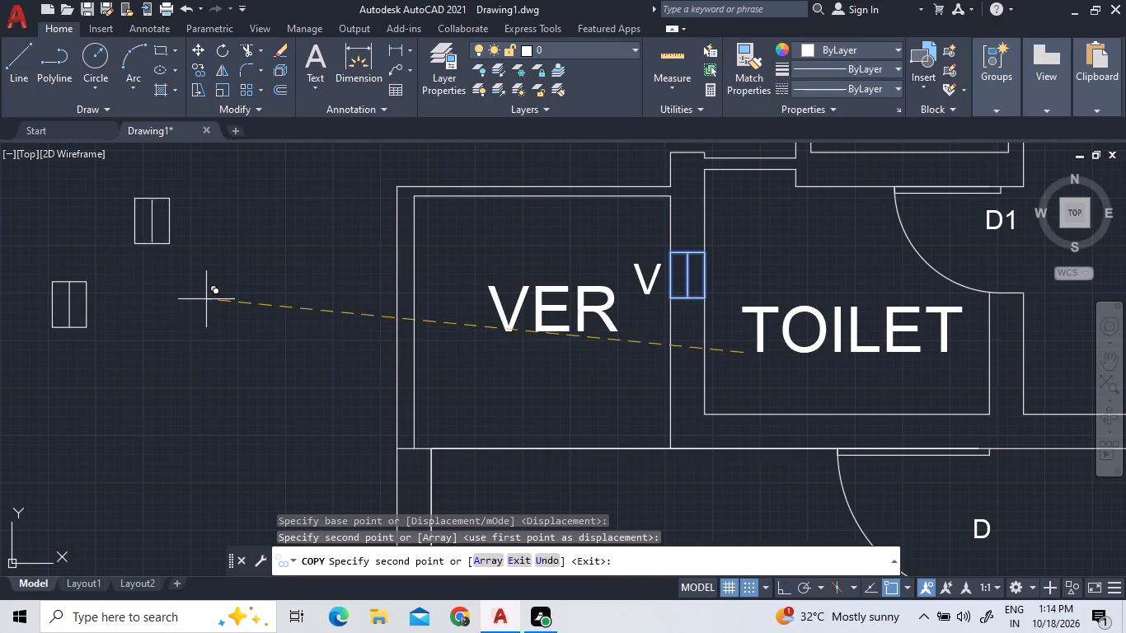
click(240, 528)
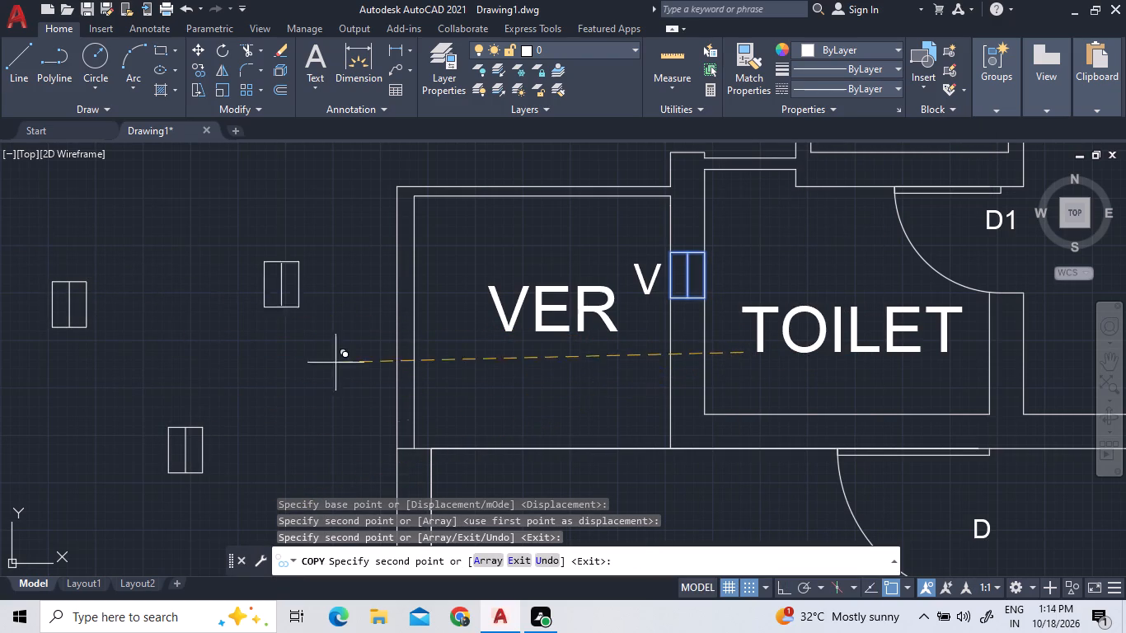
key(Escape)
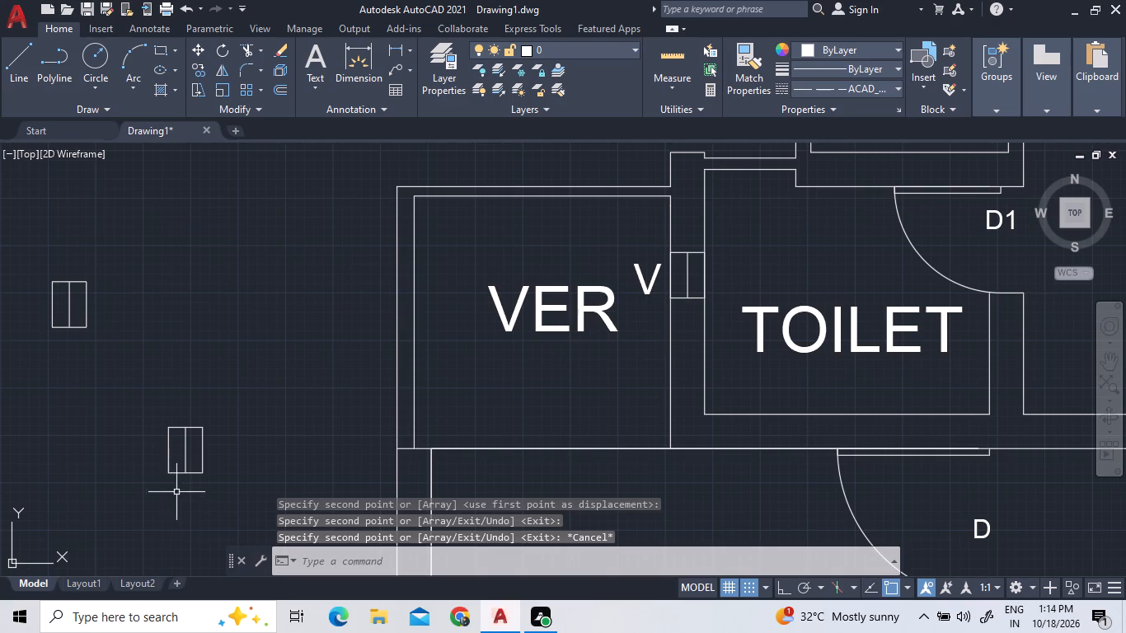
Rotate the two ventilator copies outside the plan a quarter turn so they lie horizontally.
triple_click(213, 502)
click(213, 502)
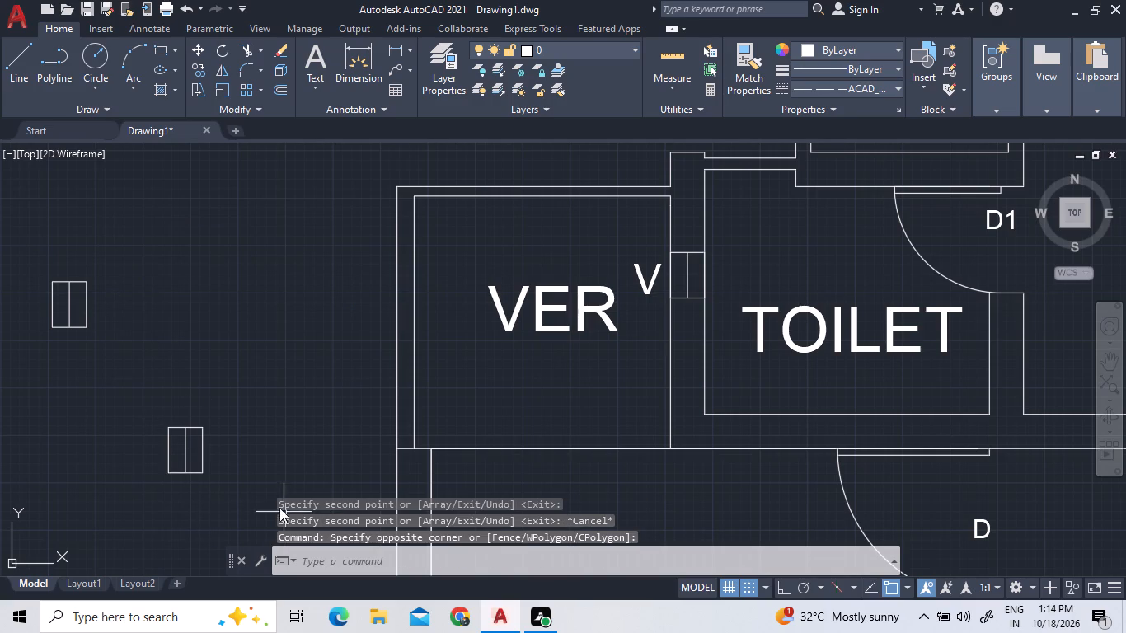
click(239, 490)
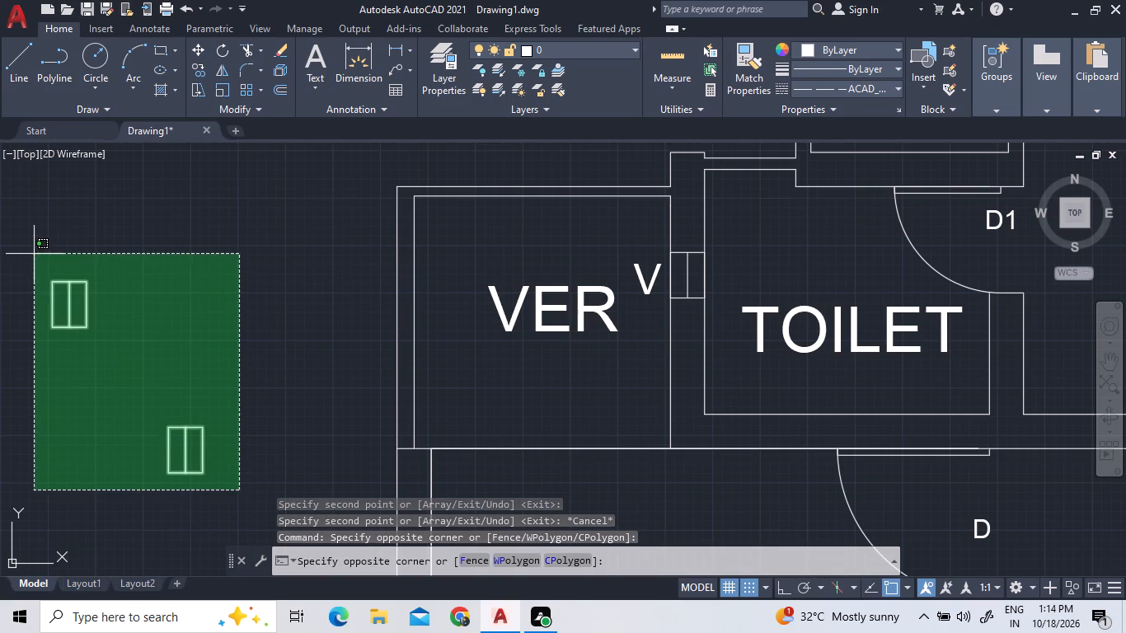
double_click(28, 258)
right_click(59, 259)
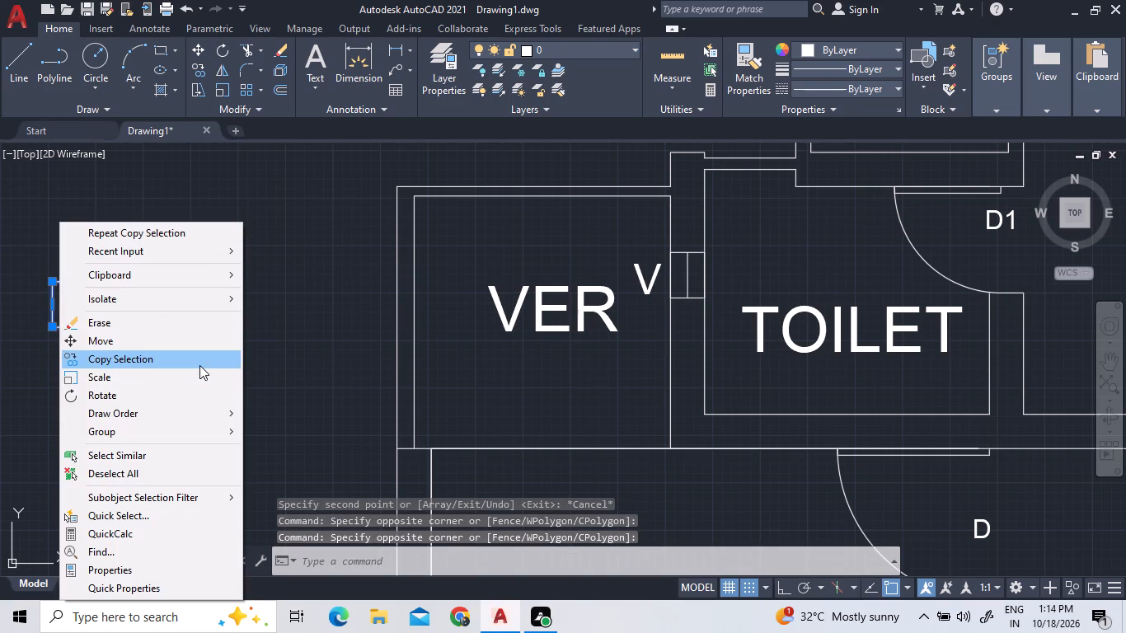
click(195, 389)
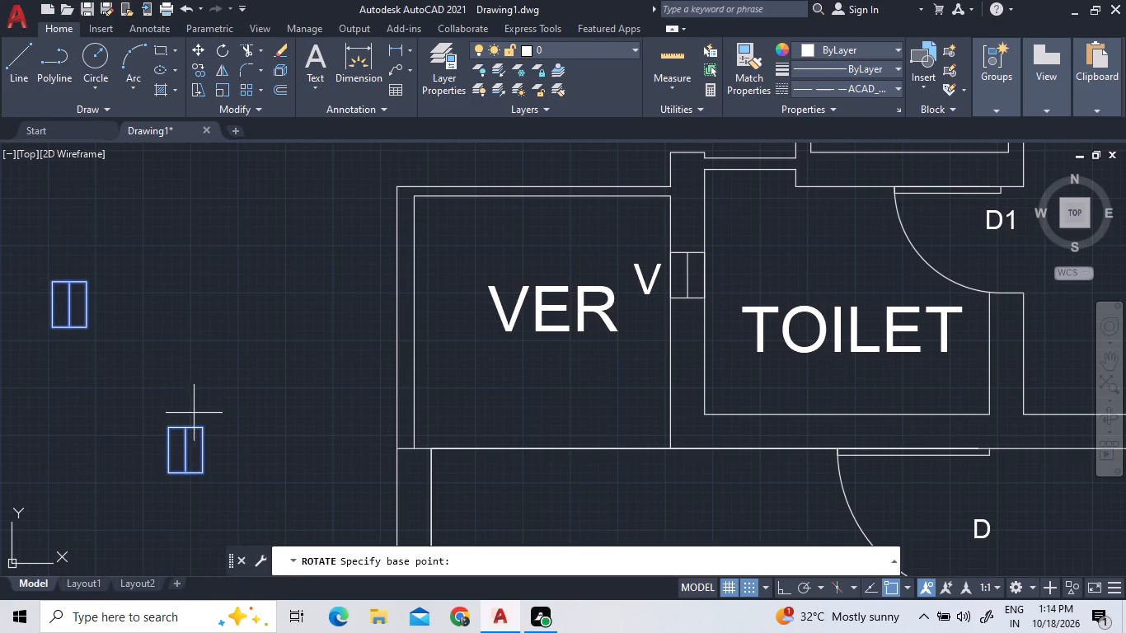
double_click(199, 424)
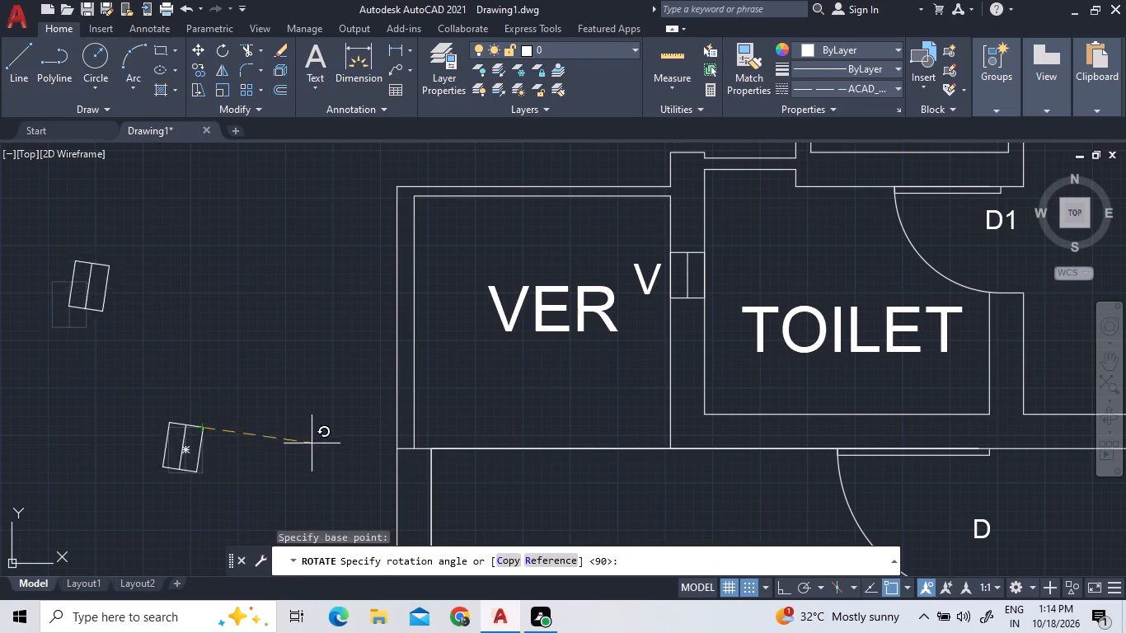
double_click(195, 456)
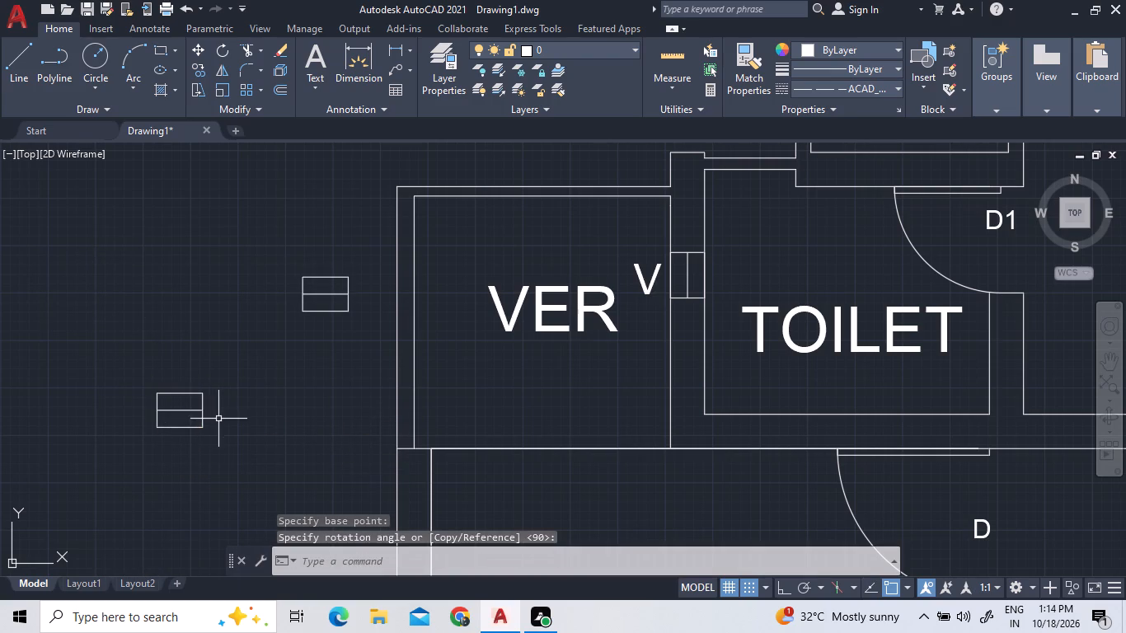
Copy a horizontal ventilator symbol into the middle unit's upper wall, below the V label at the TOILET beside VER.
double_click(231, 450)
double_click(131, 387)
right_click(185, 296)
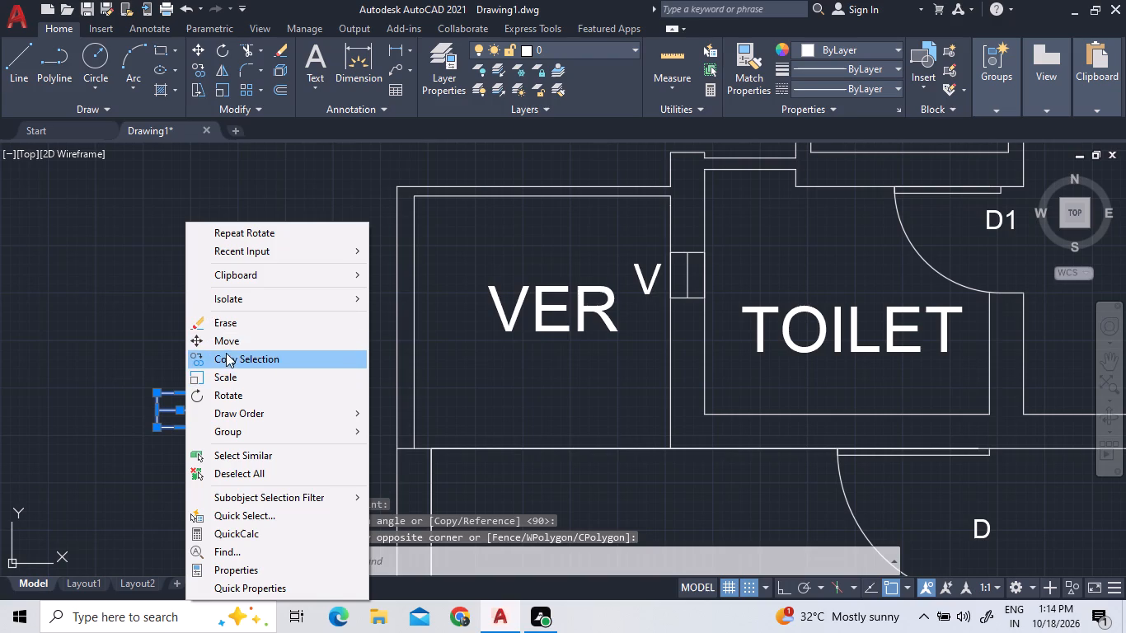
double_click(226, 353)
scroll(198, 255, down, 2)
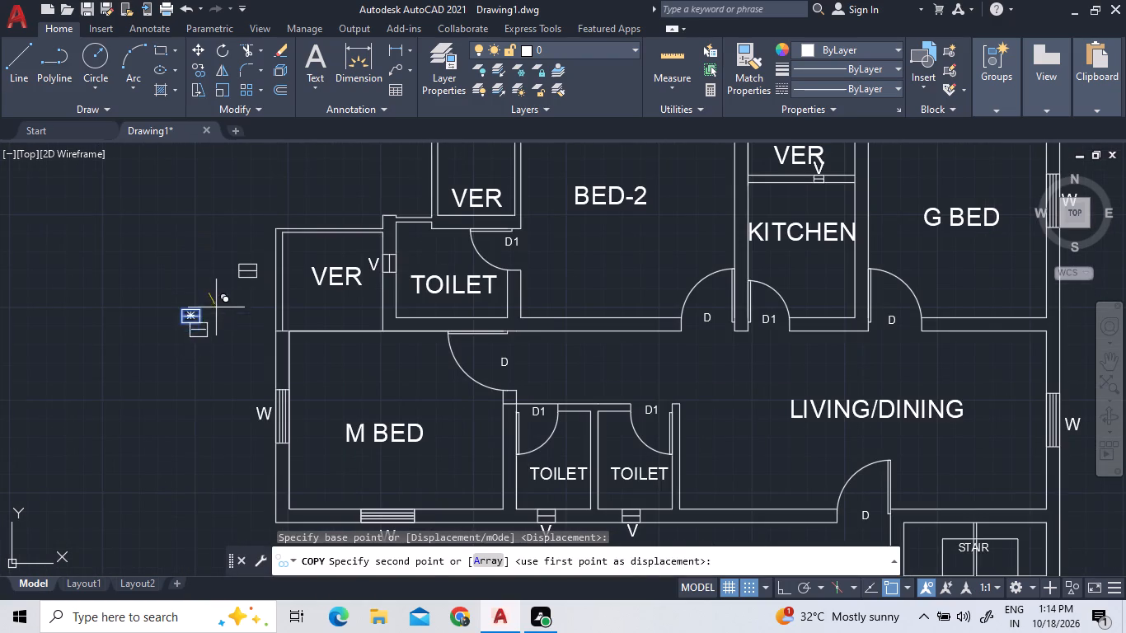
scroll(218, 302, down, 2)
scroll(302, 514, up, 3)
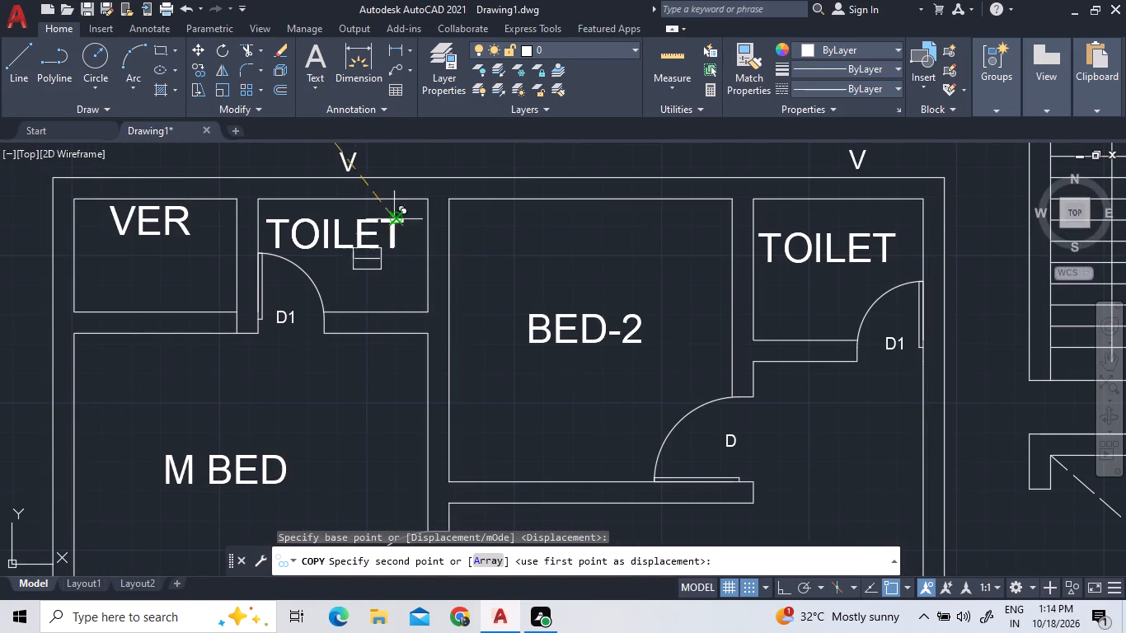
scroll(380, 159, up, 3)
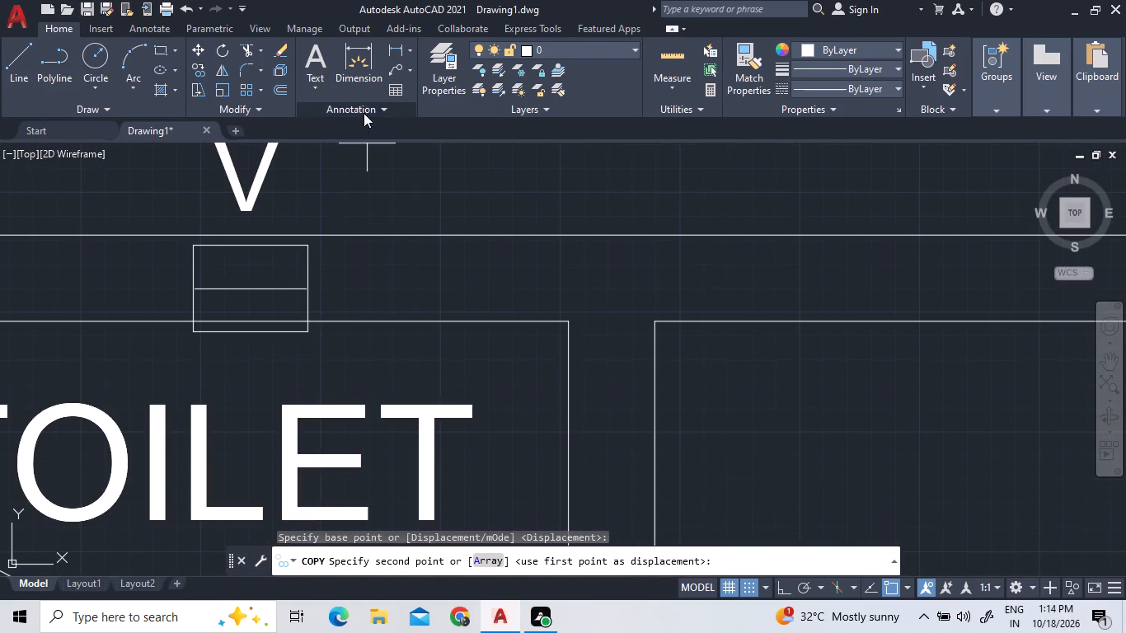
scroll(349, 150, down, 2)
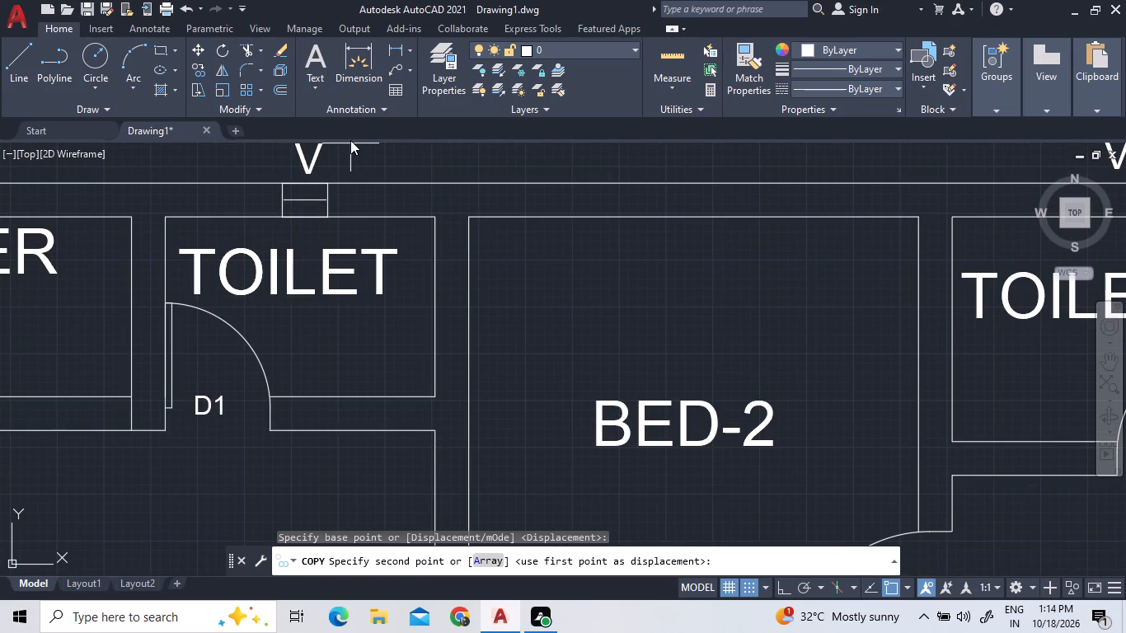
click(350, 140)
scroll(350, 142, down, 3)
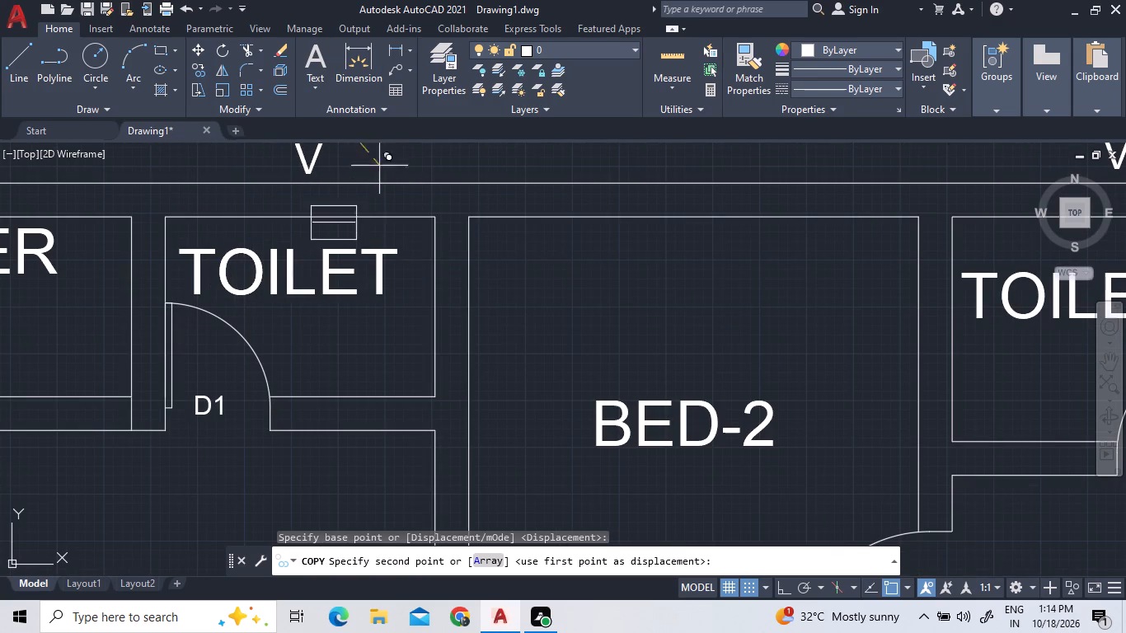
click(351, 142)
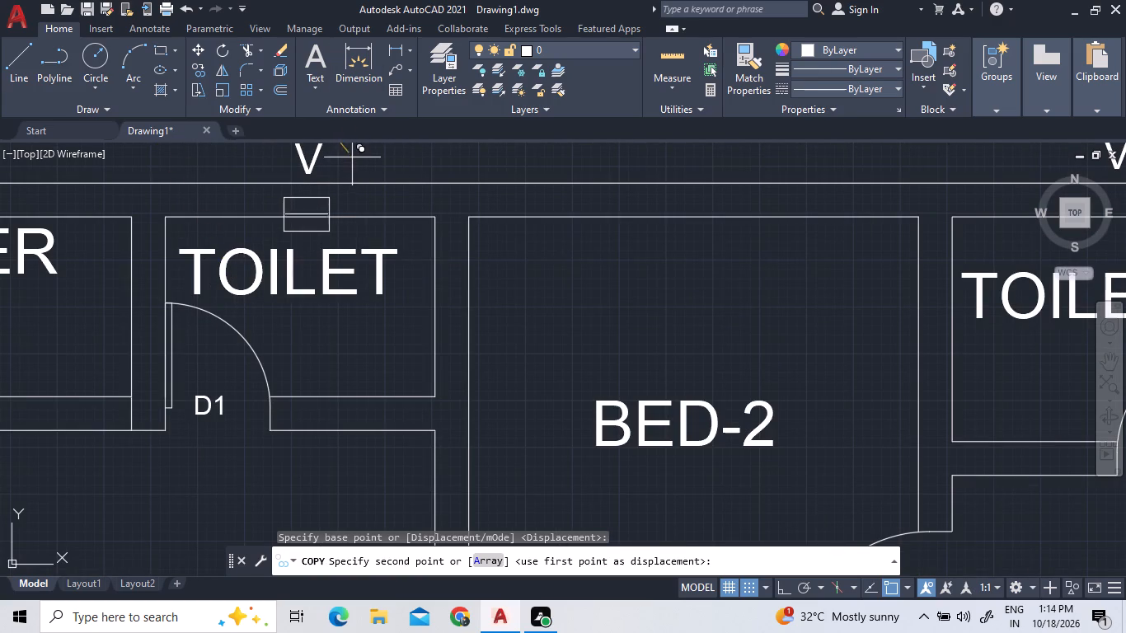
scroll(348, 152, up, 4)
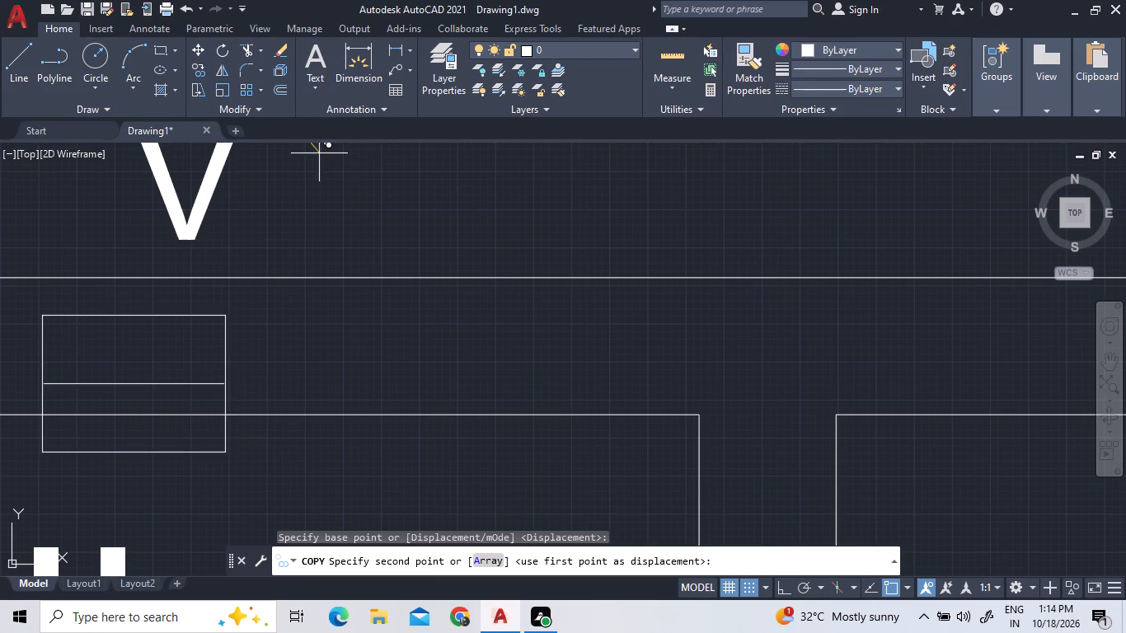
scroll(319, 153, down, 3)
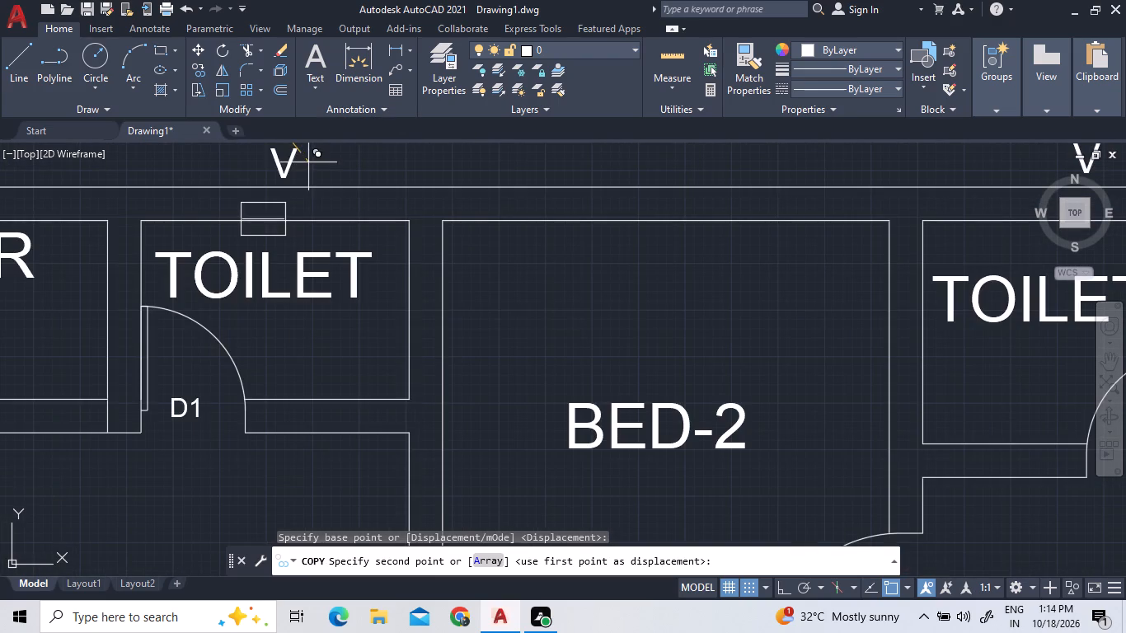
scroll(303, 155, up, 3)
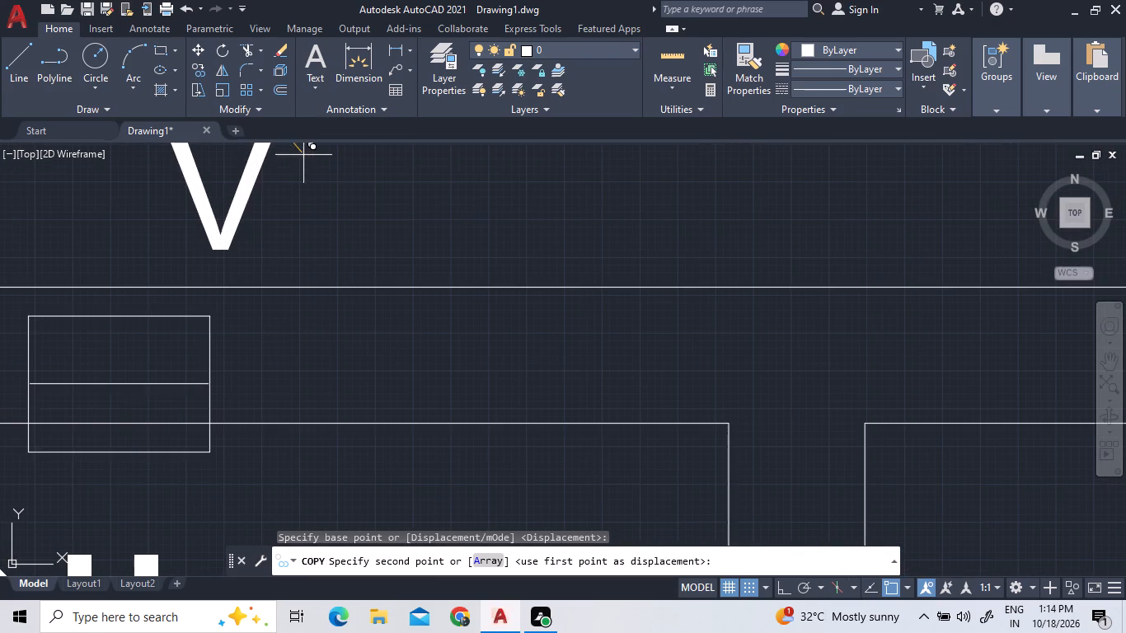
scroll(311, 157, down, 2)
click(321, 146)
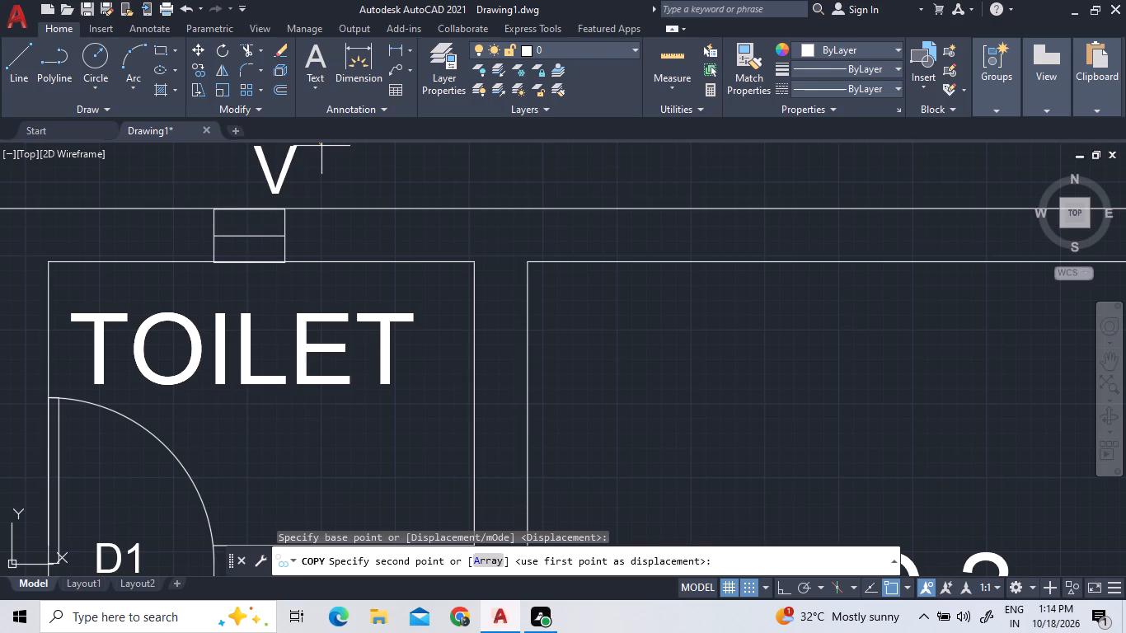
Place another ventilator copy in the middle unit's upper wall, below the V label at the TOILET beside BED-2.
scroll(305, 208, down, 3)
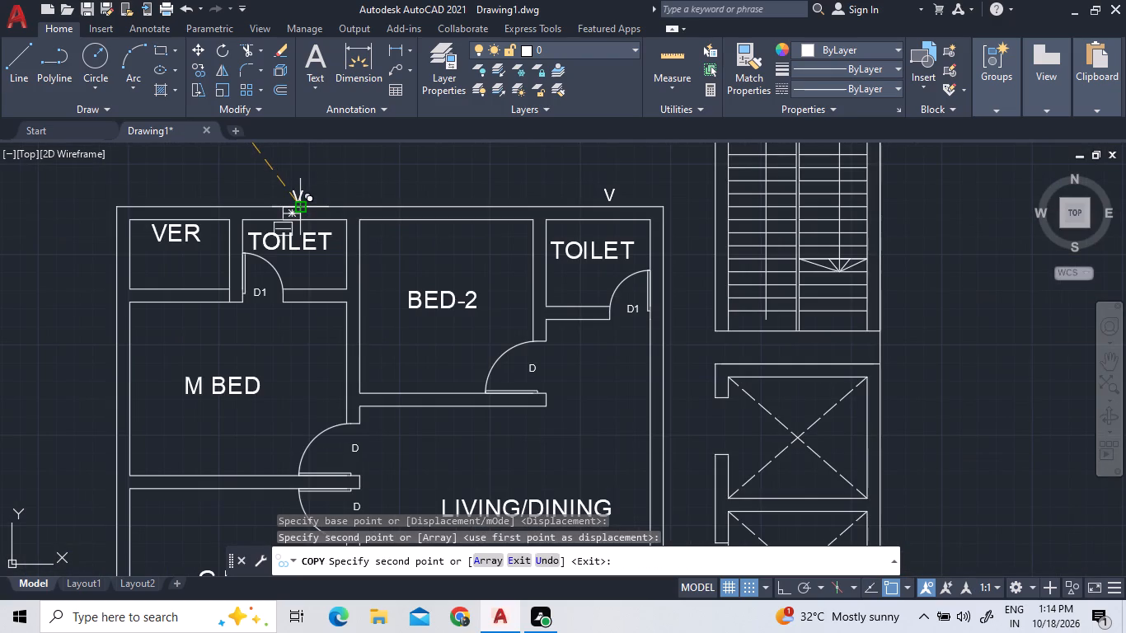
scroll(620, 163, up, 2)
scroll(654, 244, up, 2)
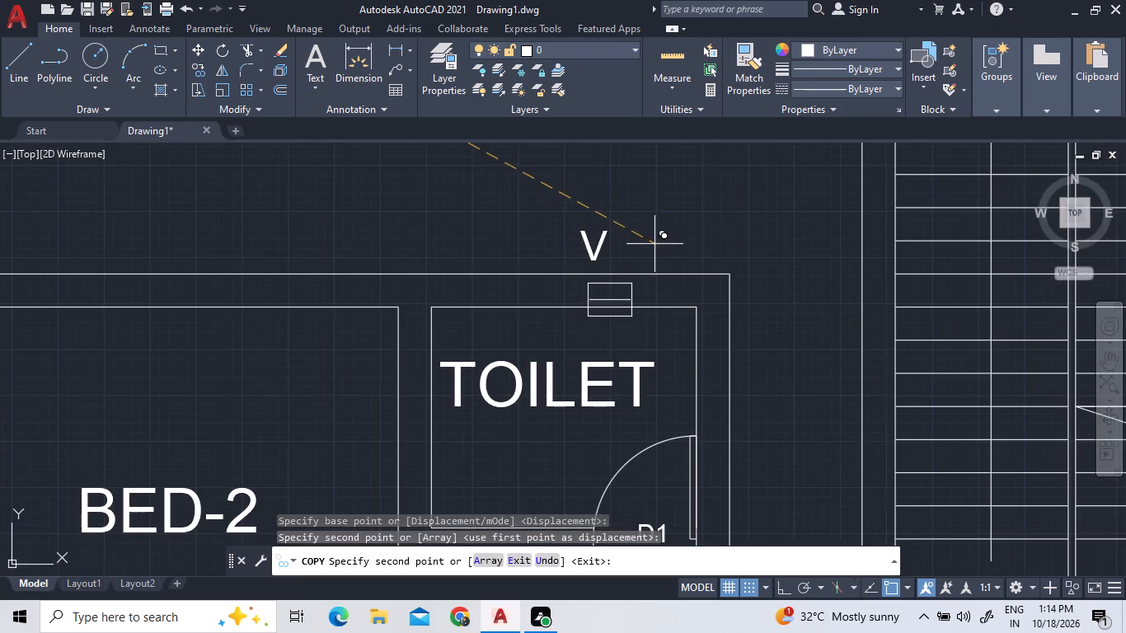
scroll(654, 244, up, 1)
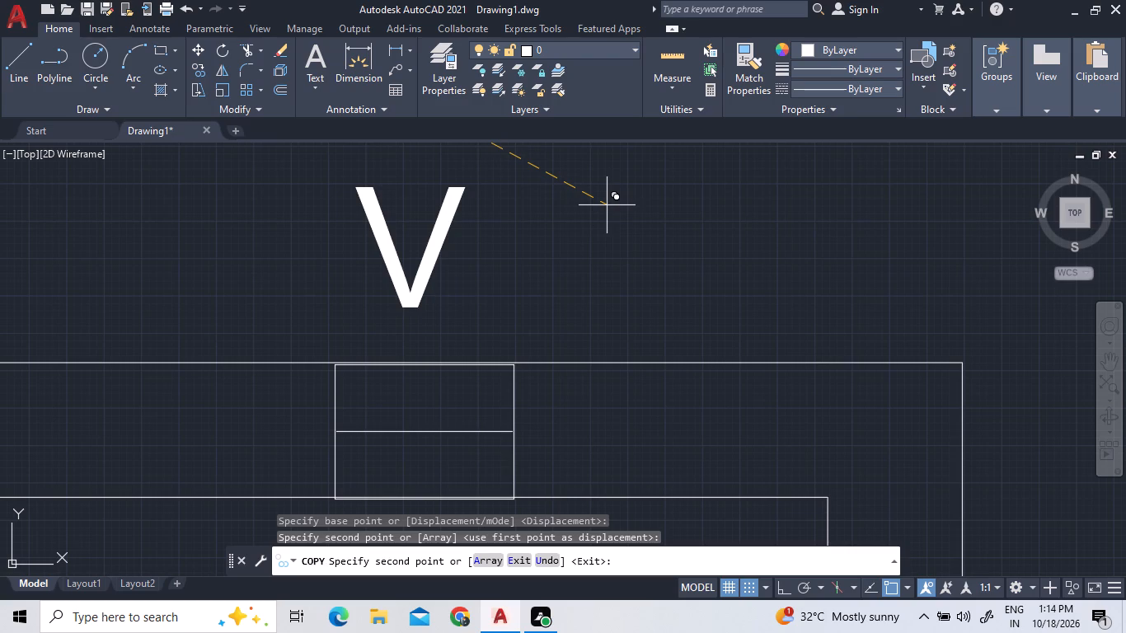
click(607, 204)
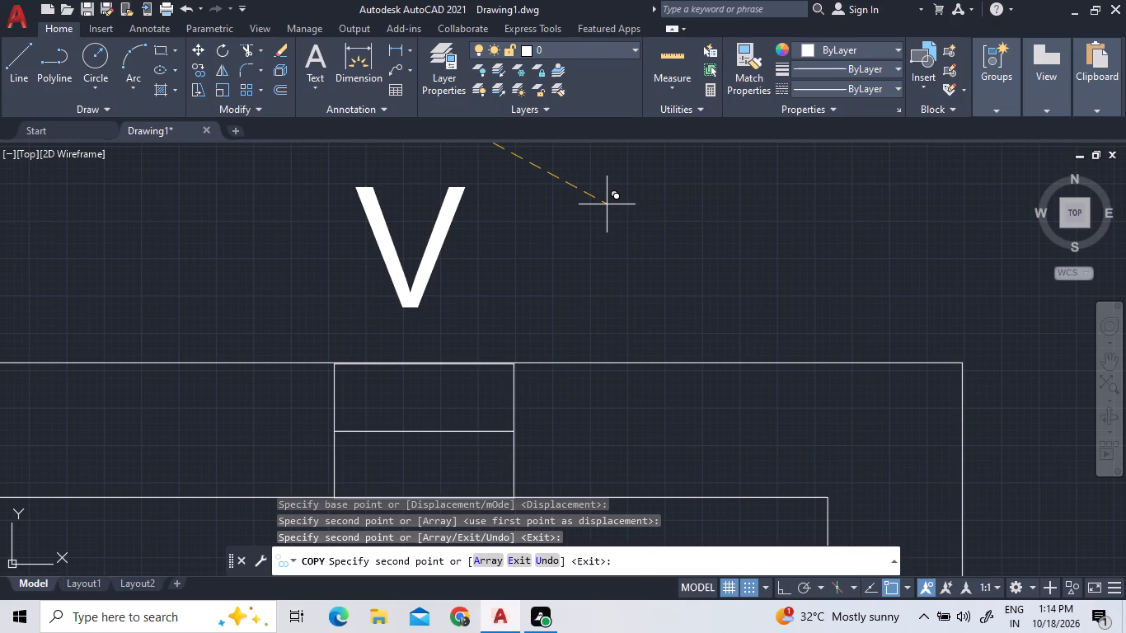
Place a ventilator copy in the middle unit's lower wall, above the V label at the TOILET beside VER.
scroll(607, 204, down, 4)
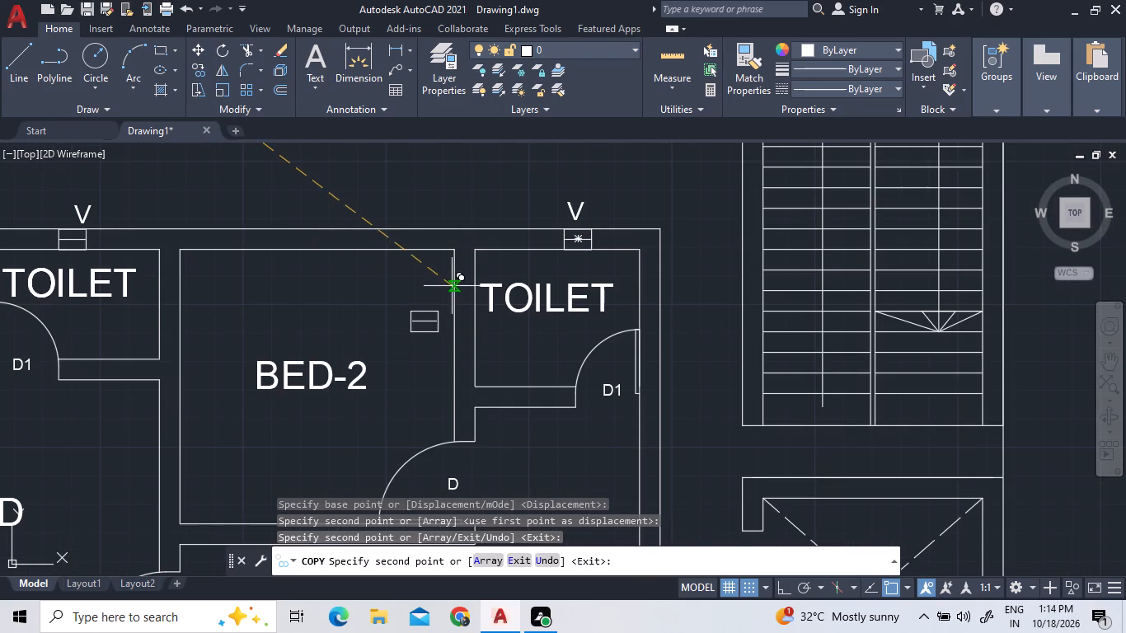
scroll(162, 514, down, 3)
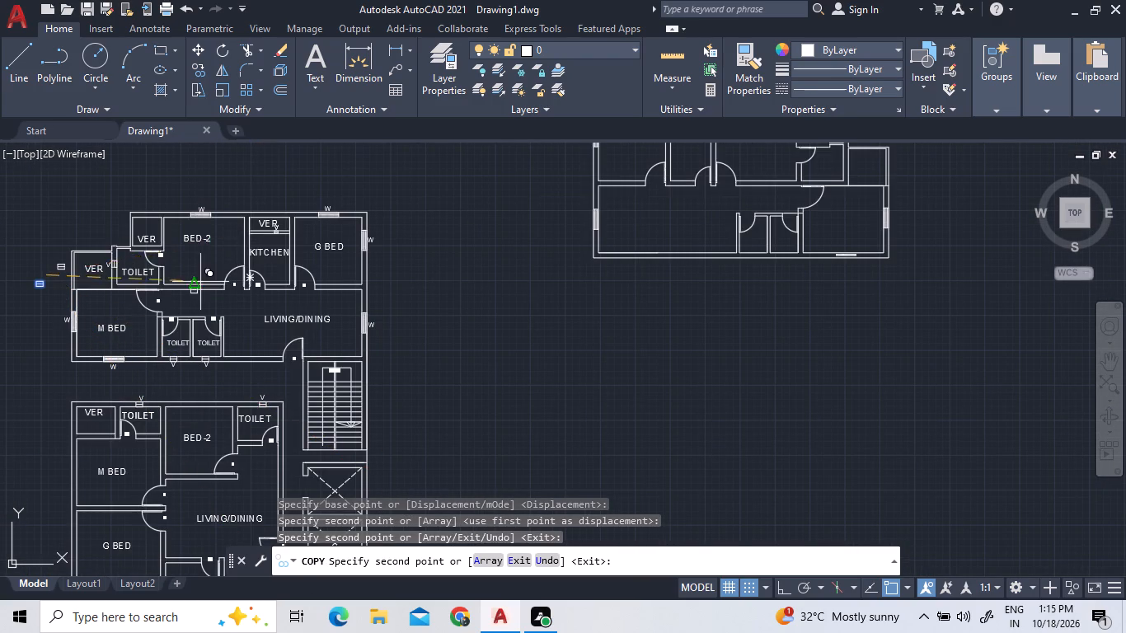
scroll(200, 283, down, 2)
scroll(200, 435, up, 3)
scroll(77, 332, up, 5)
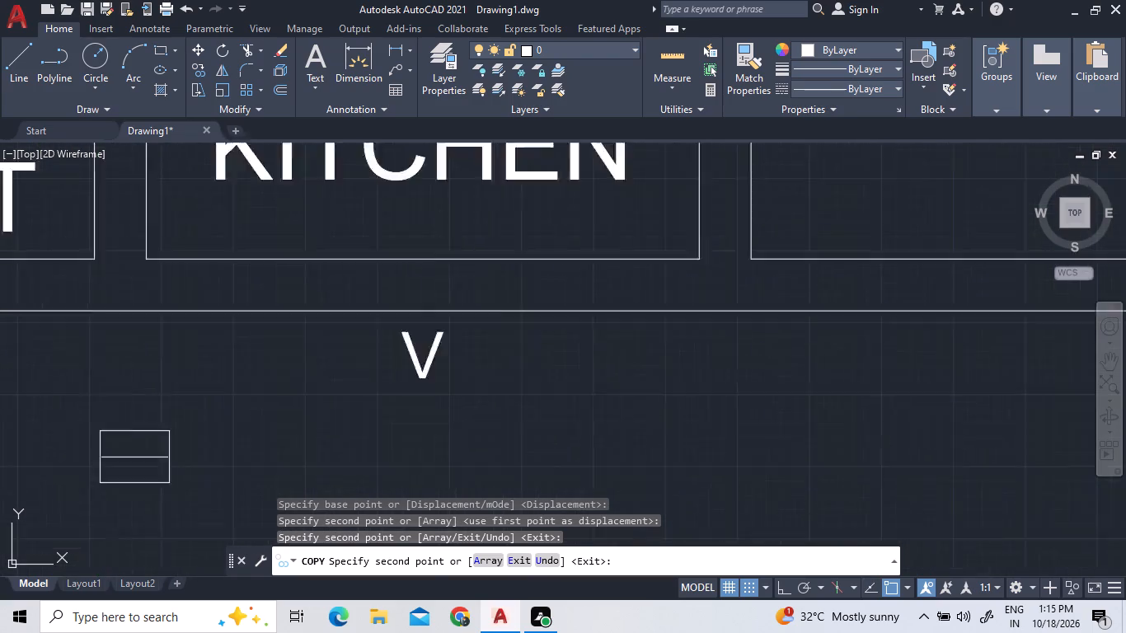
scroll(209, 307, down, 3)
scroll(79, 249, up, 4)
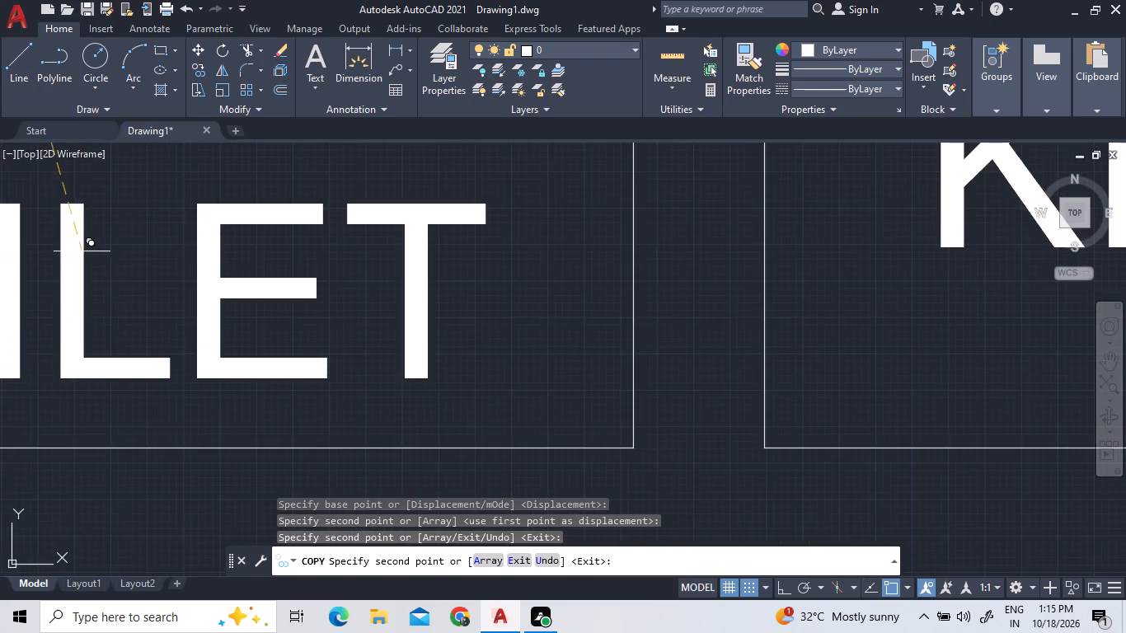
scroll(135, 325, down, 3)
scroll(138, 325, up, 2)
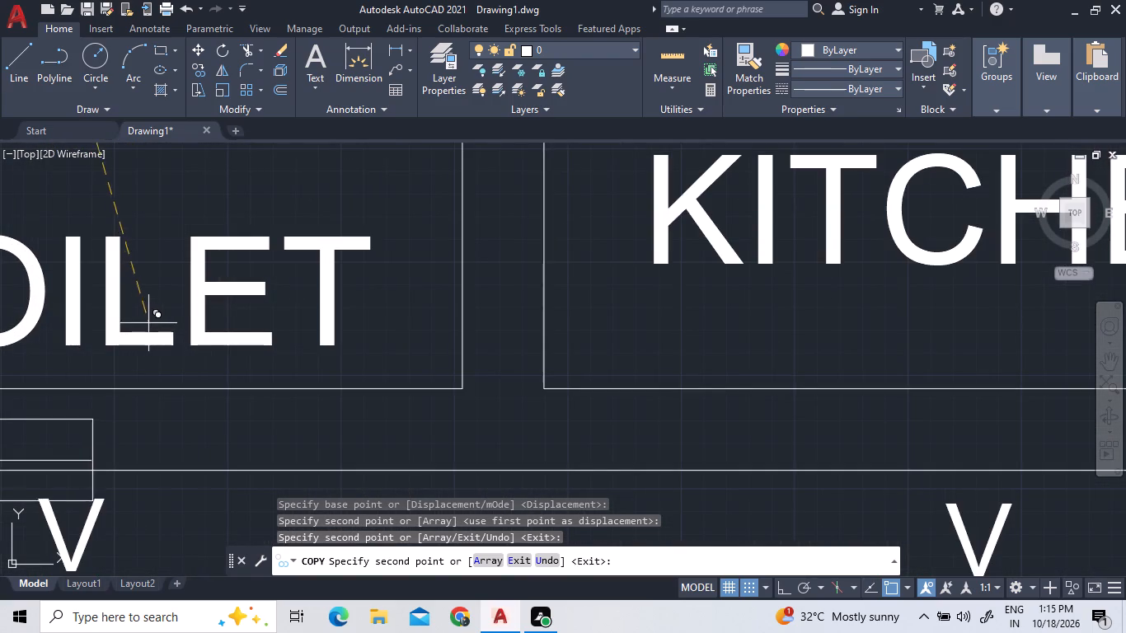
click(180, 293)
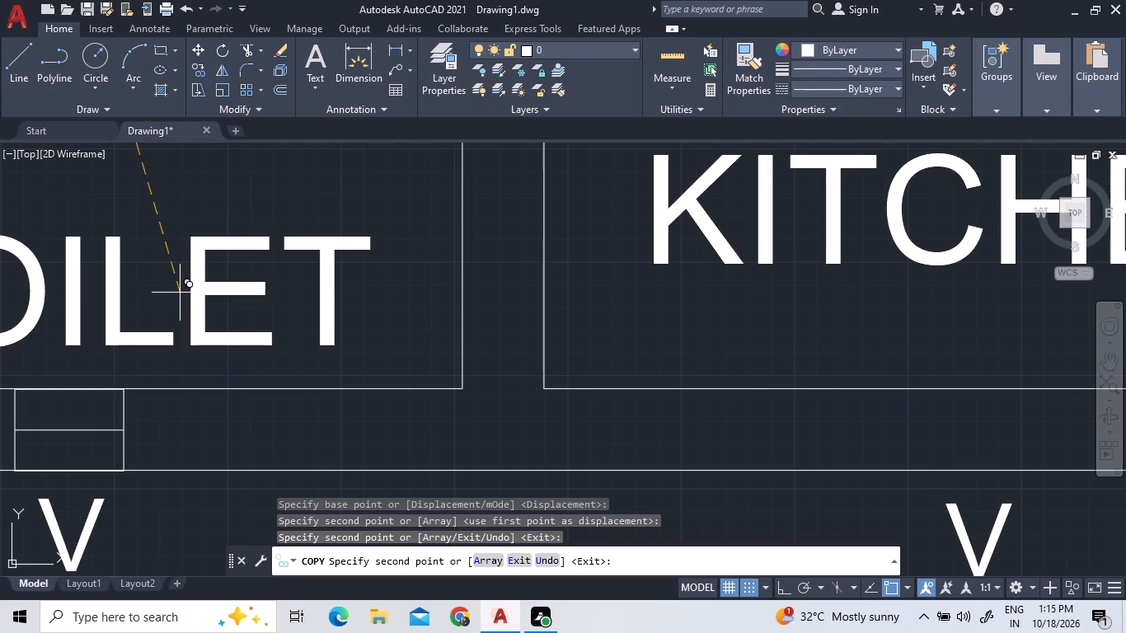
Place another ventilator copy near the middle unit's lower wall, above the V label at the KITCHEN.
scroll(391, 243, down, 5)
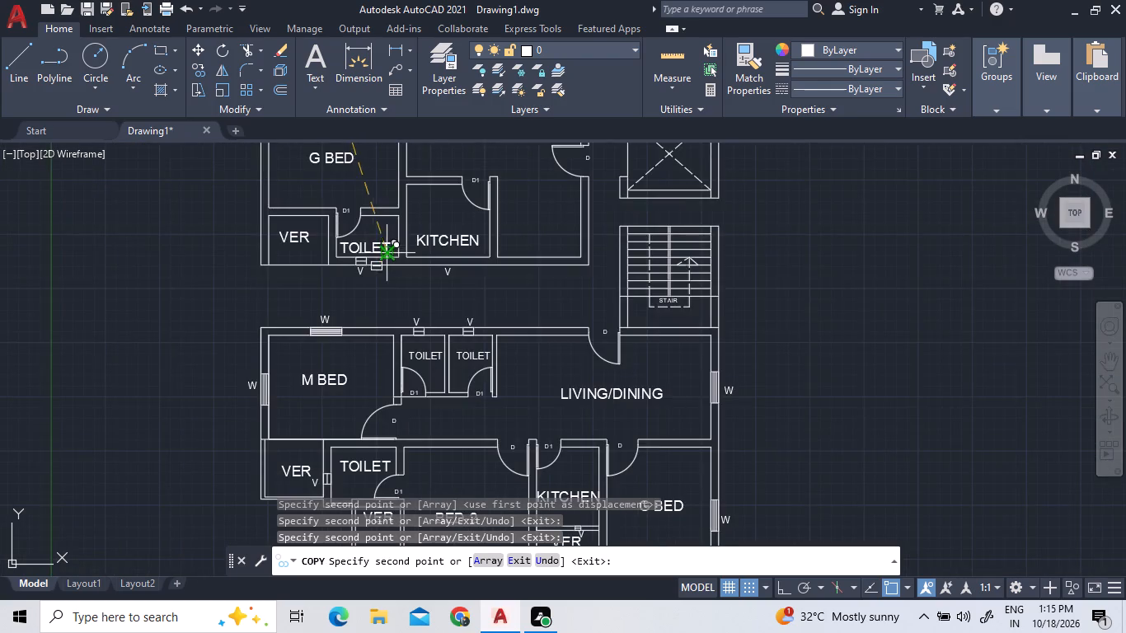
scroll(375, 260, down, 2)
scroll(393, 282, up, 4)
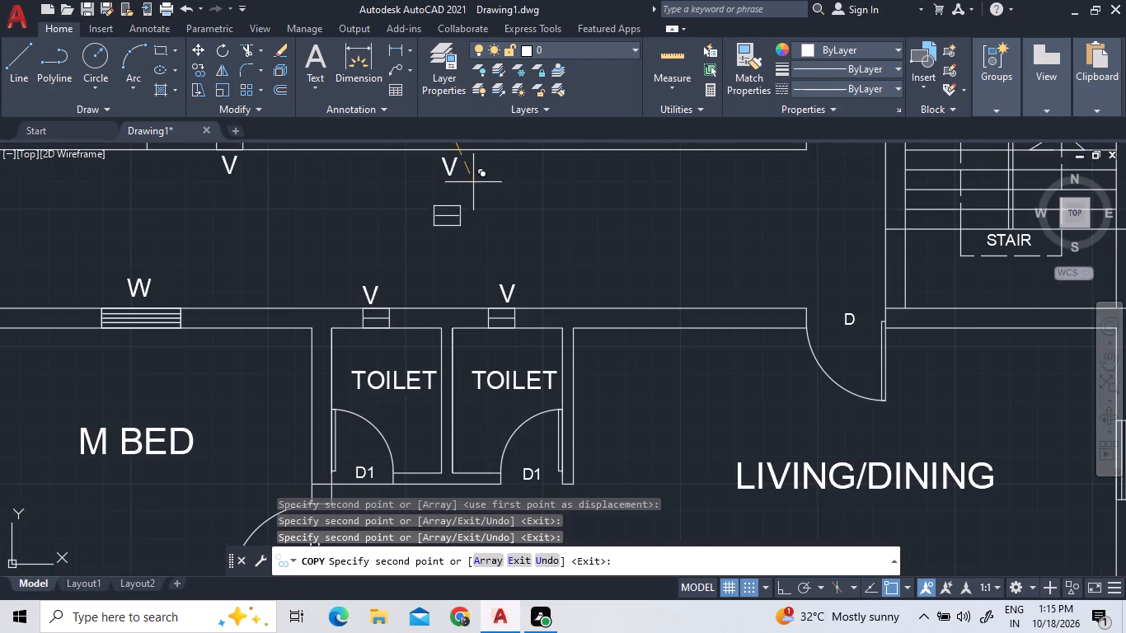
scroll(451, 283, down, 1)
scroll(472, 156, up, 4)
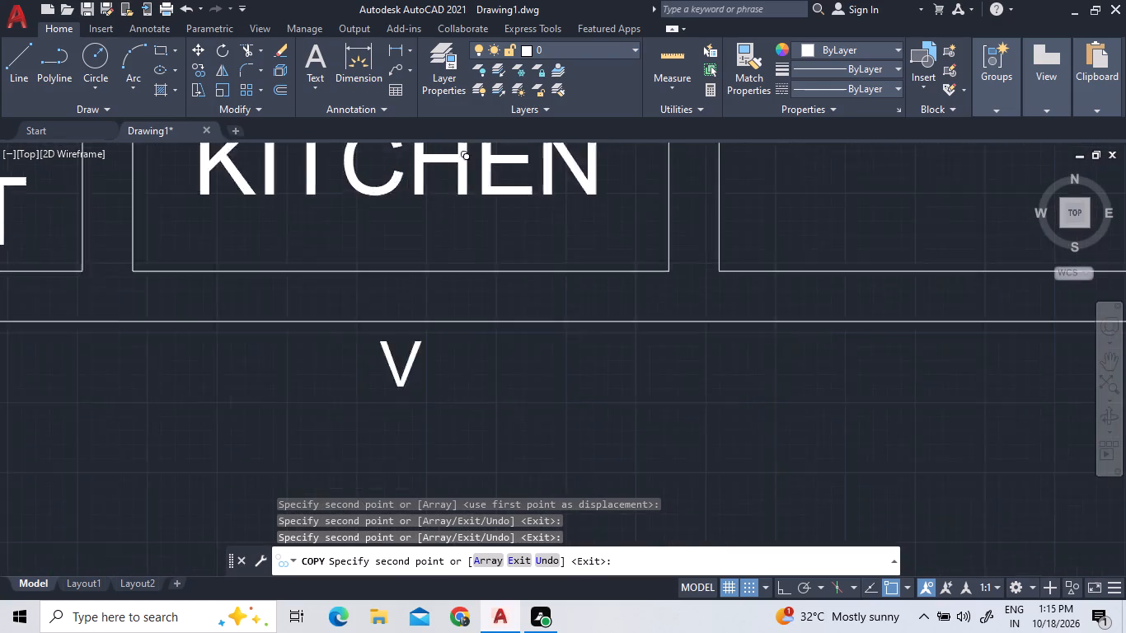
scroll(454, 258, up, 1)
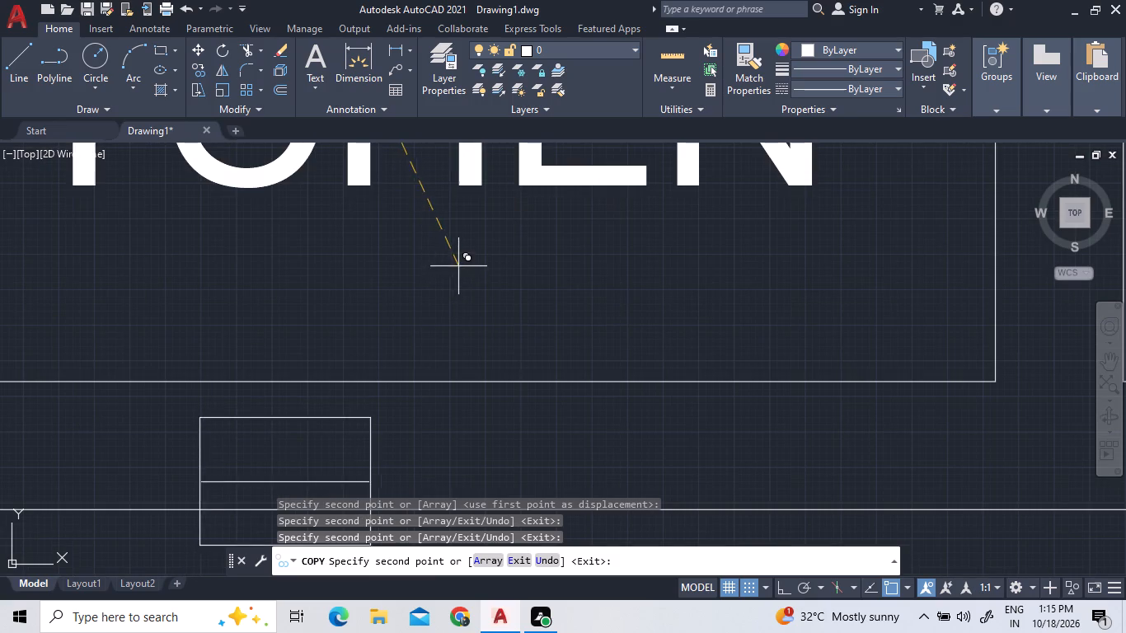
click(489, 230)
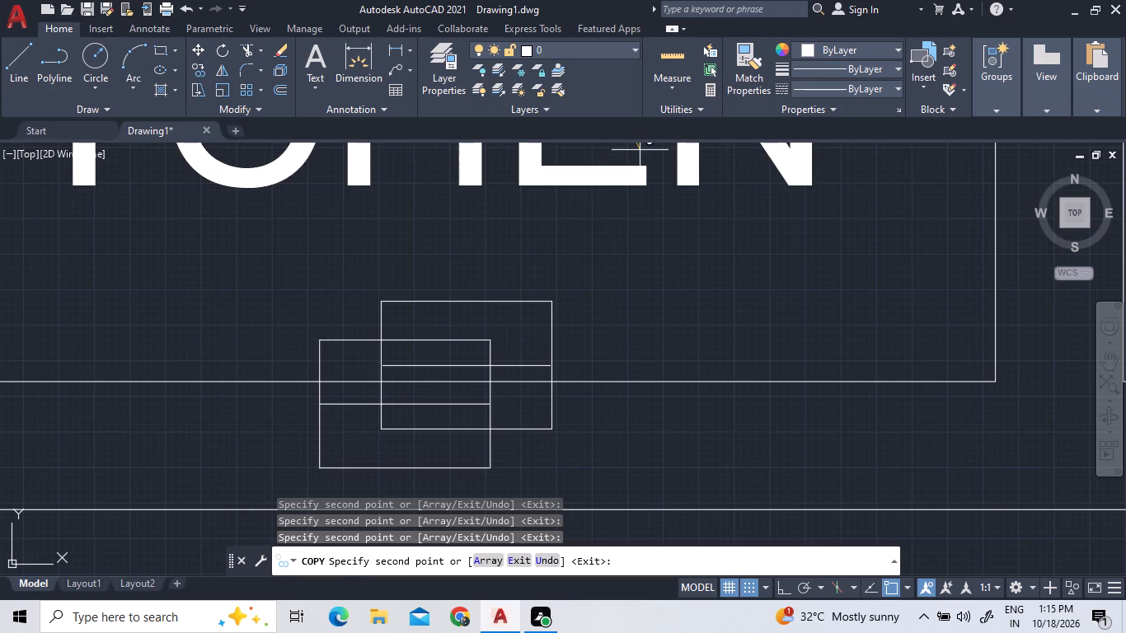
key(Escape)
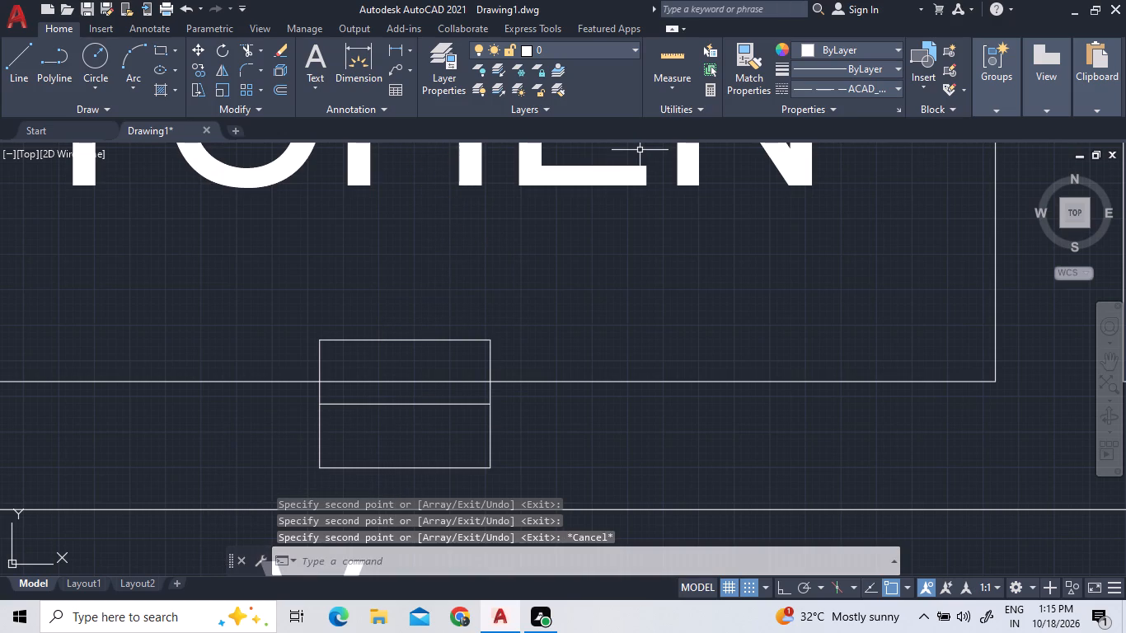
Move the KITCHEN ventilator down so it fits between the two lines of the middle unit's lower wall.
click(515, 482)
click(442, 402)
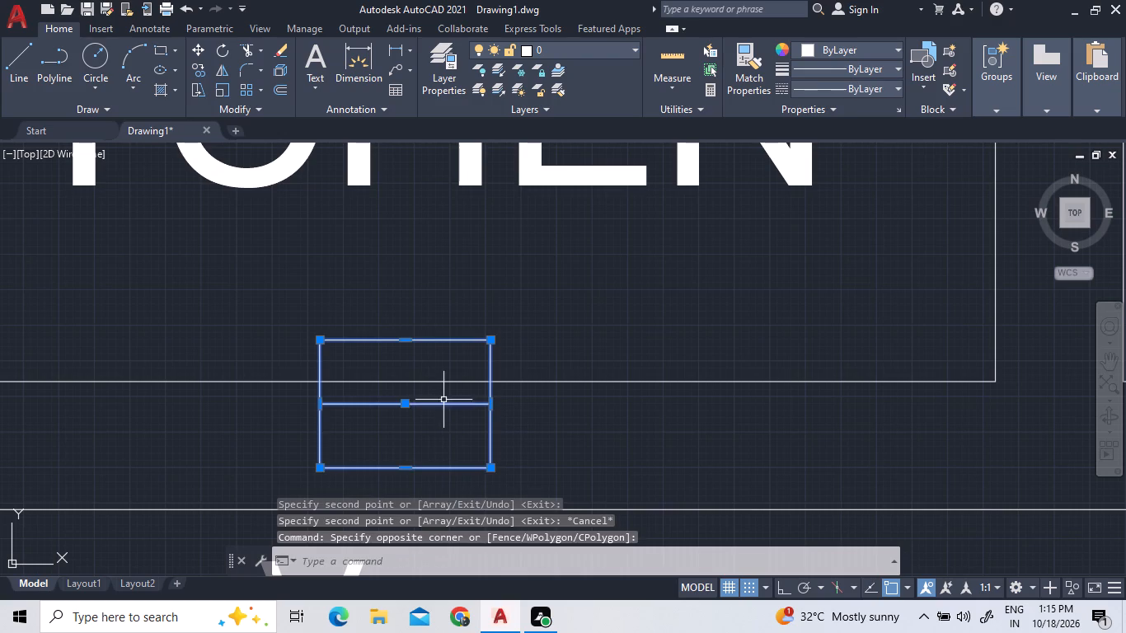
right_click(619, 270)
click(666, 336)
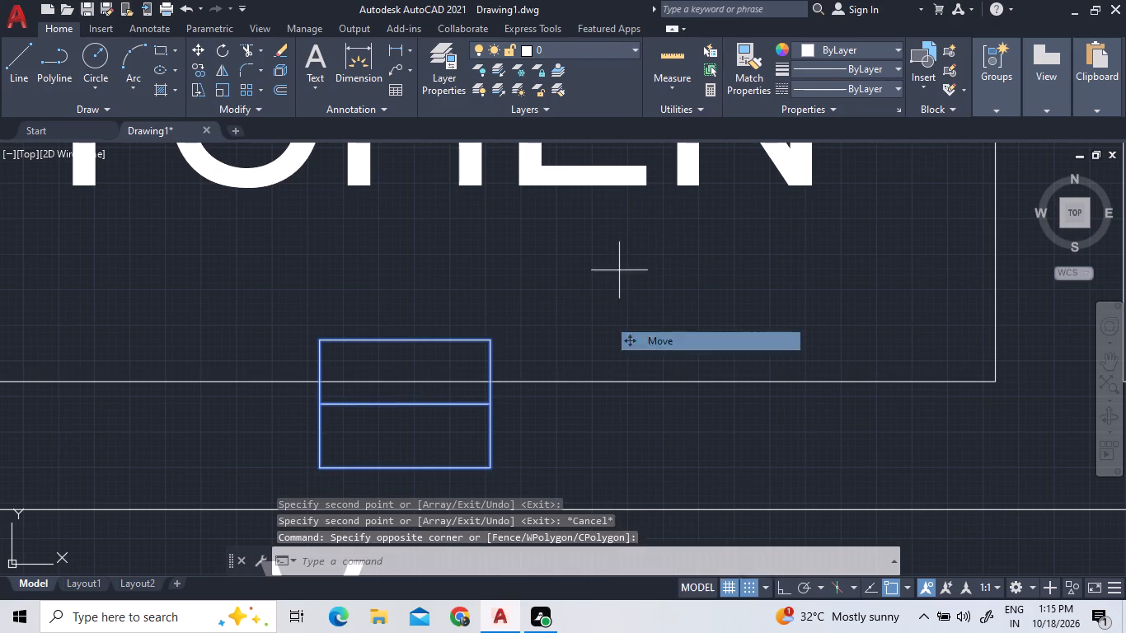
double_click(315, 472)
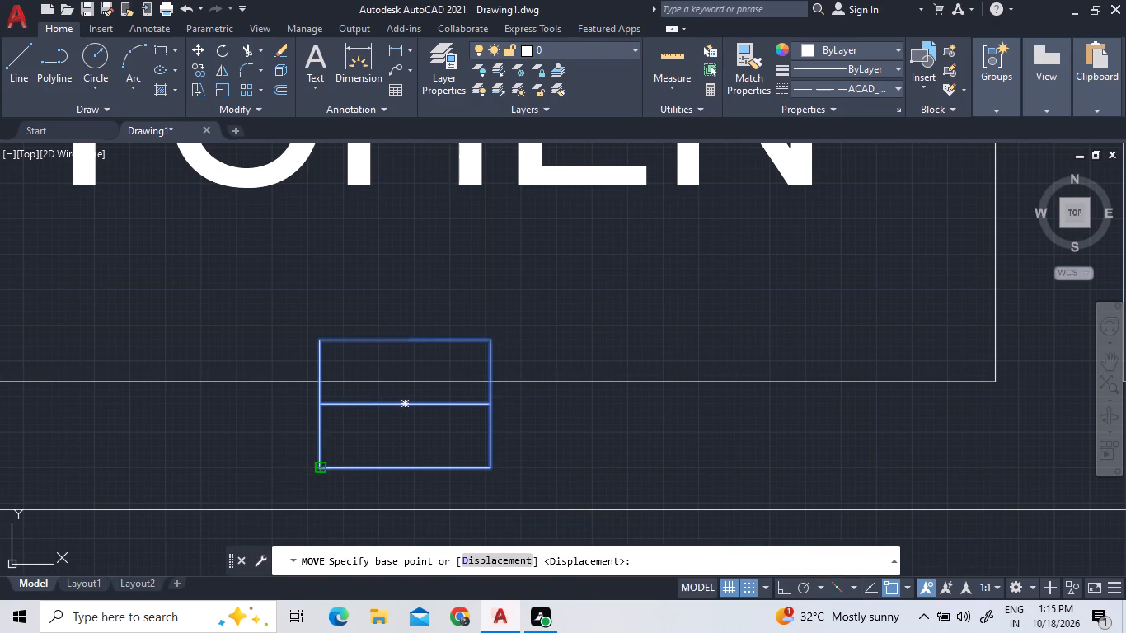
click(312, 510)
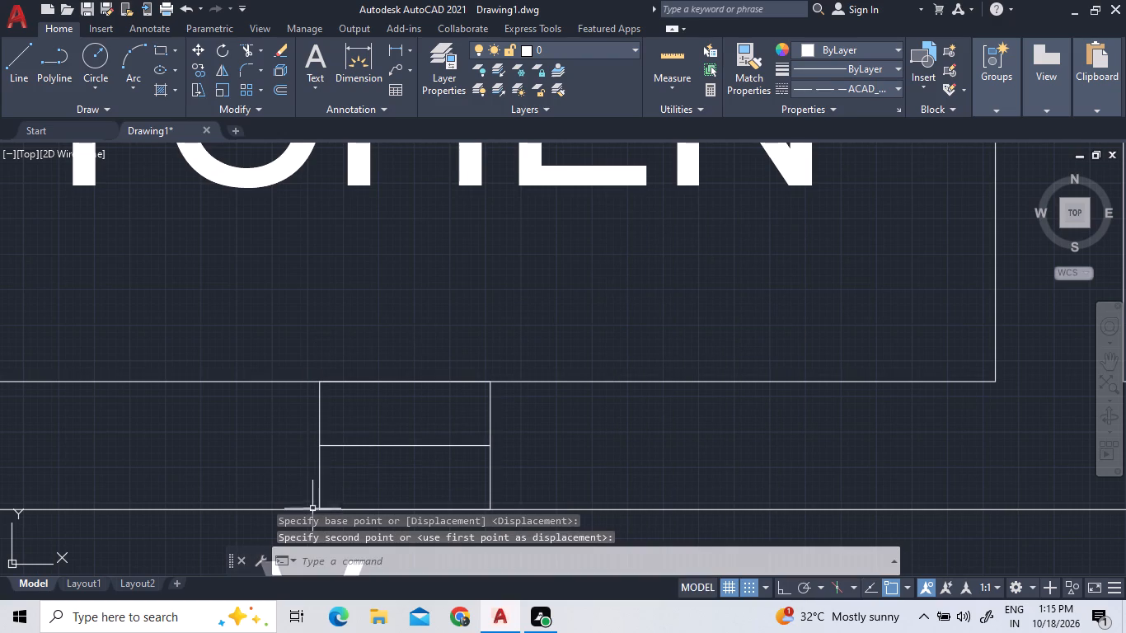
Copy the window symbol from the upper unit's M BED lower wall into the middle unit's upper wall at BED-2.
scroll(387, 398, down, 7)
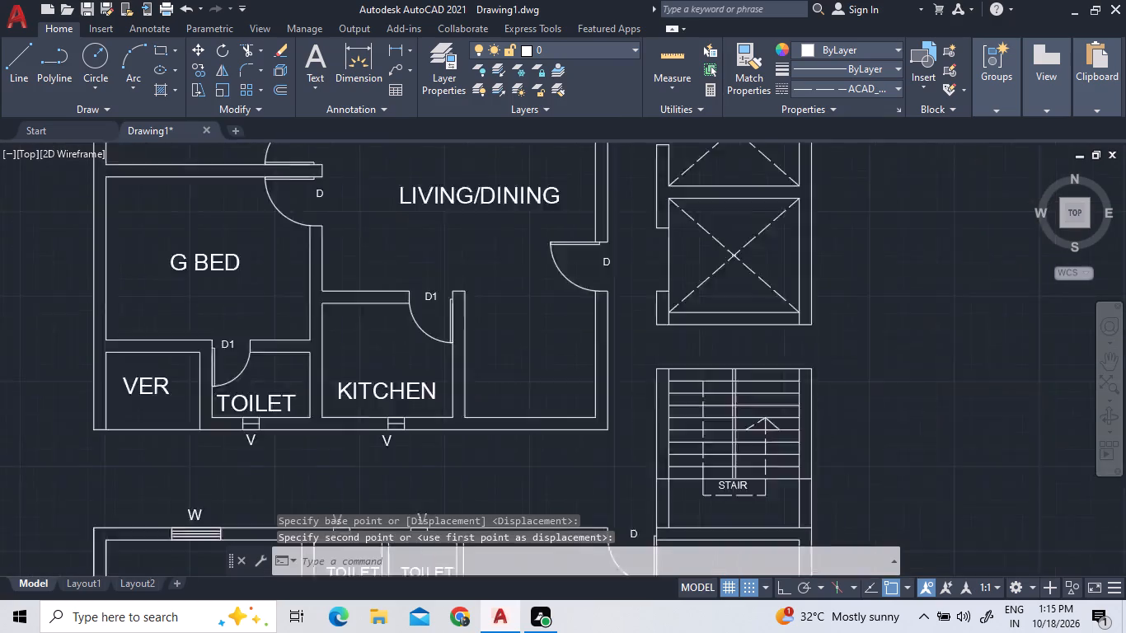
scroll(406, 450, down, 1)
scroll(307, 178, up, 3)
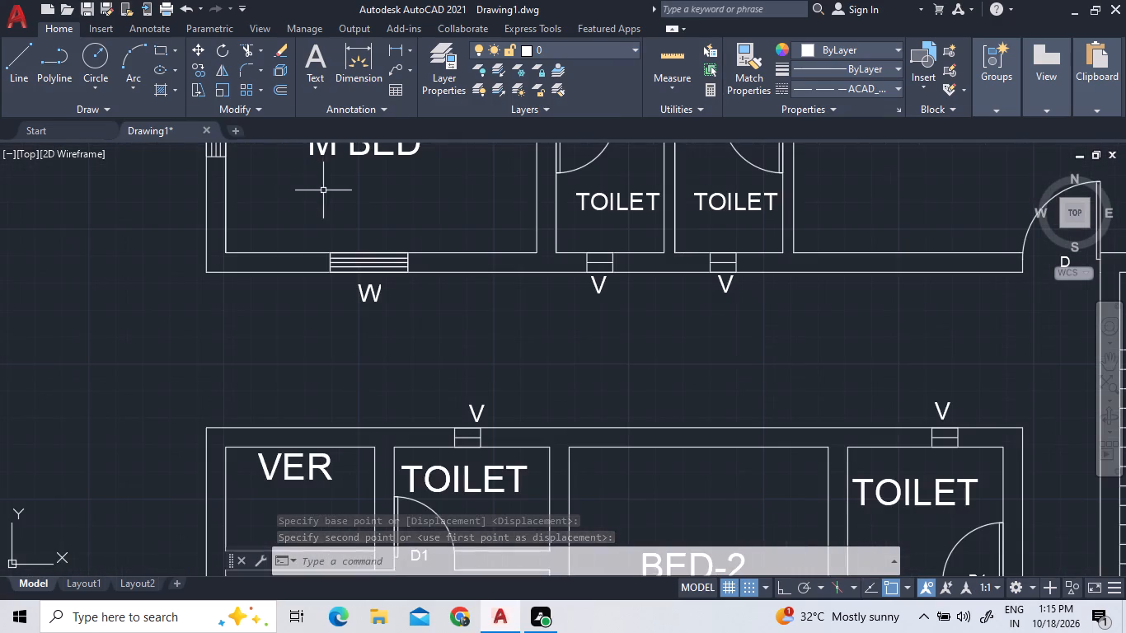
scroll(386, 294, up, 2)
click(512, 234)
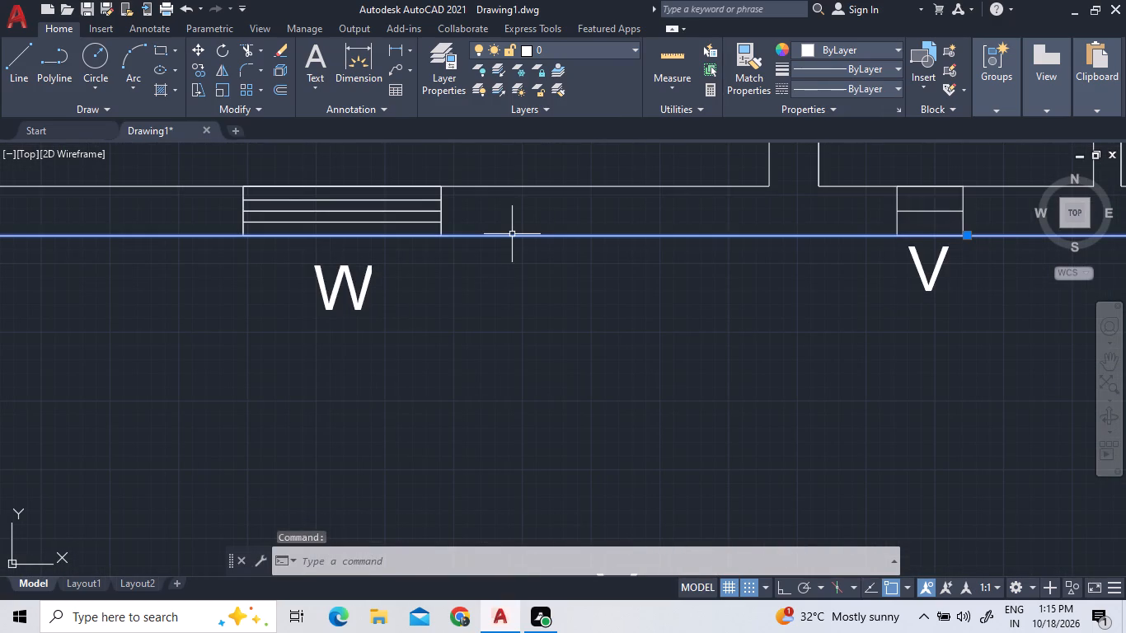
key(Escape)
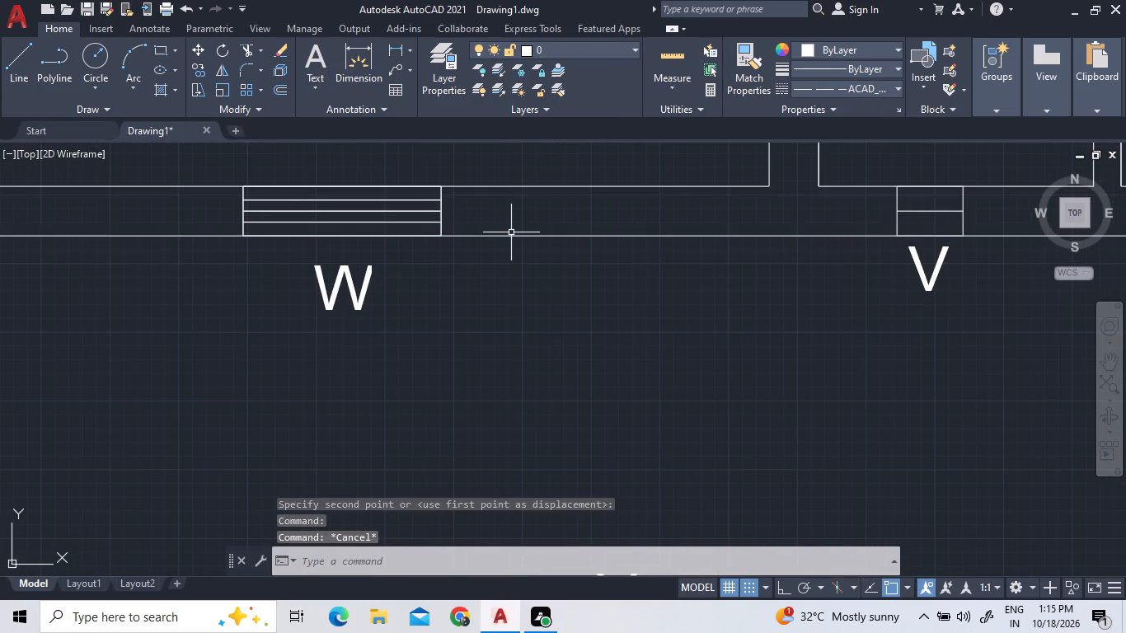
double_click(510, 230)
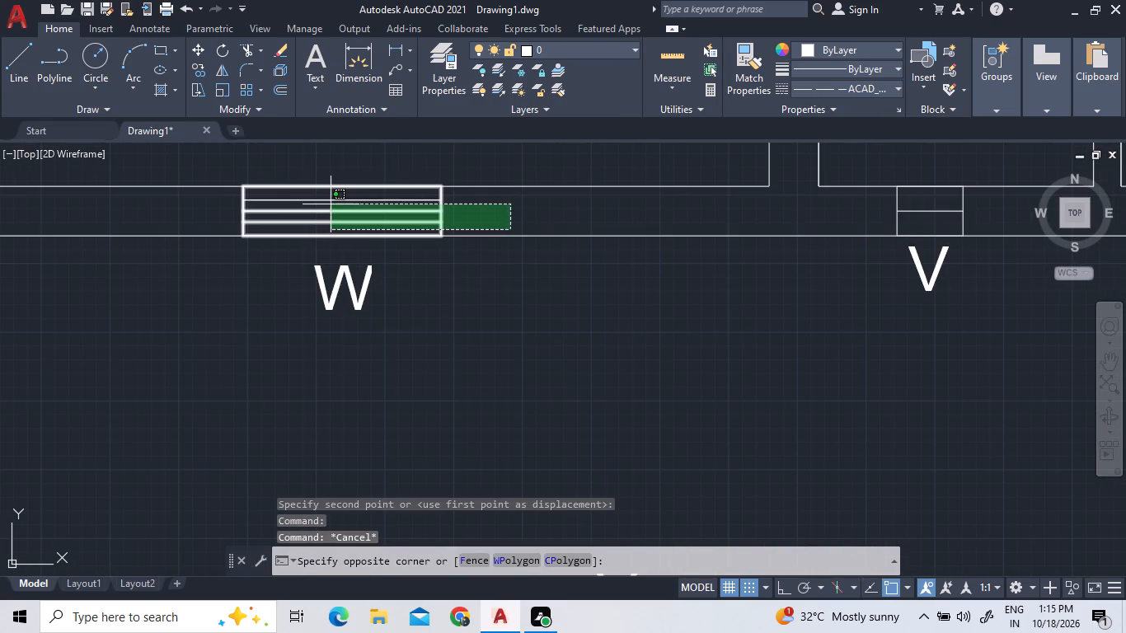
click(348, 191)
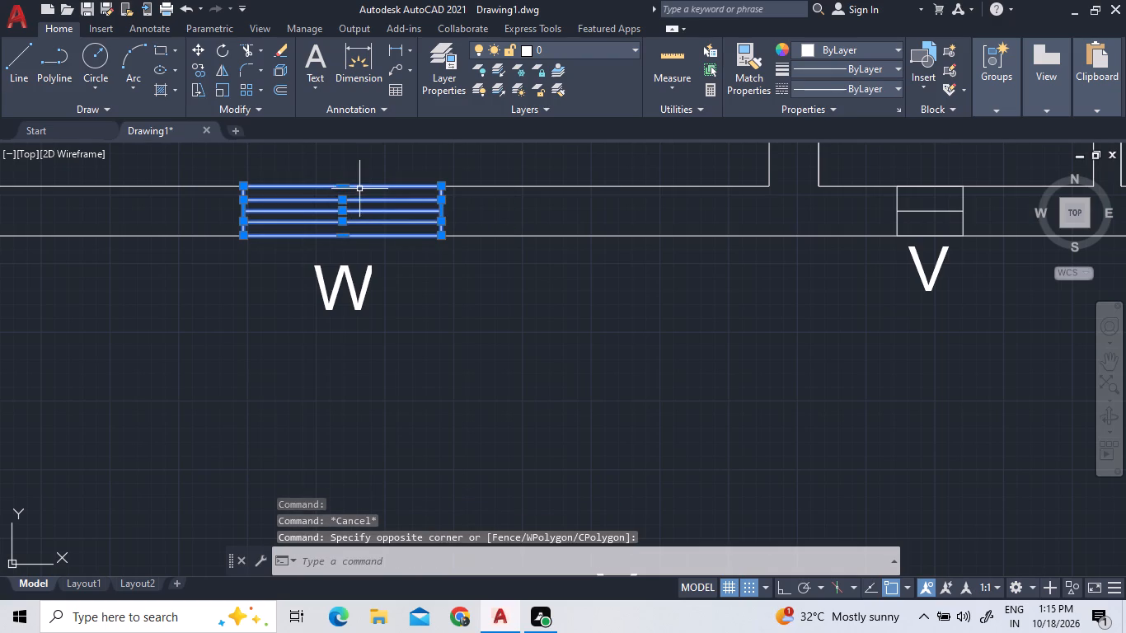
right_click(367, 181)
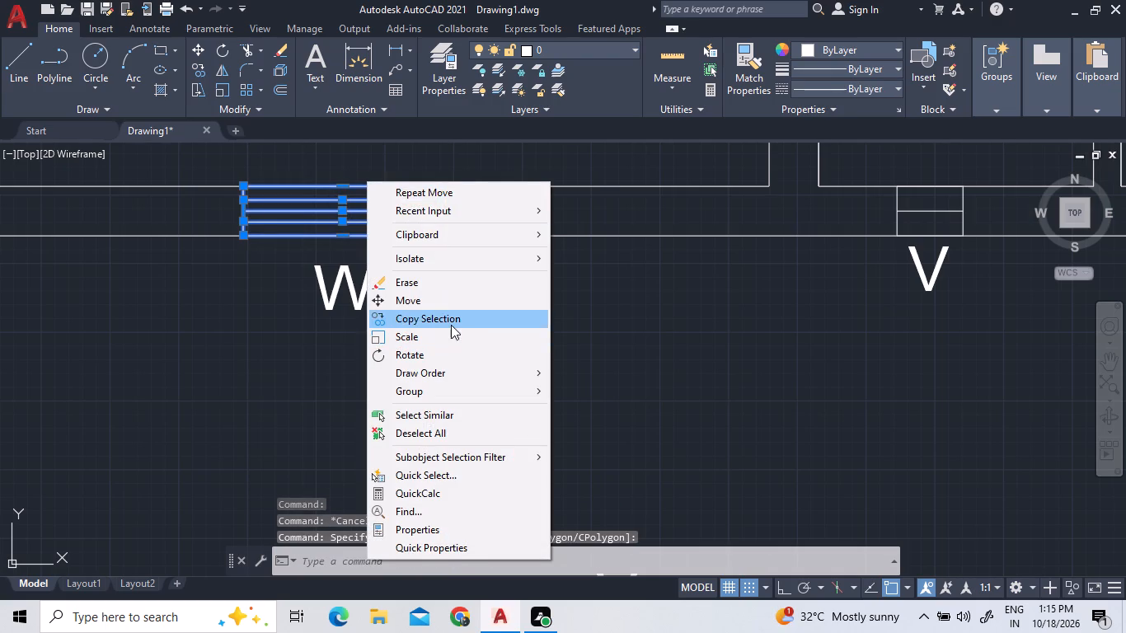
click(451, 325)
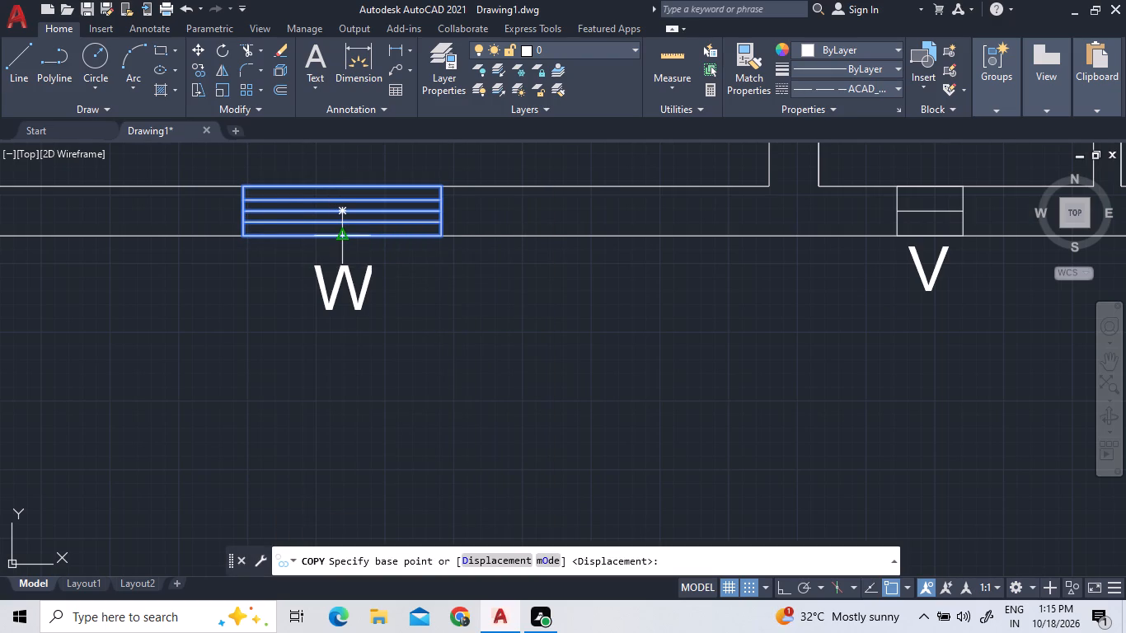
double_click(342, 236)
scroll(344, 290, down, 3)
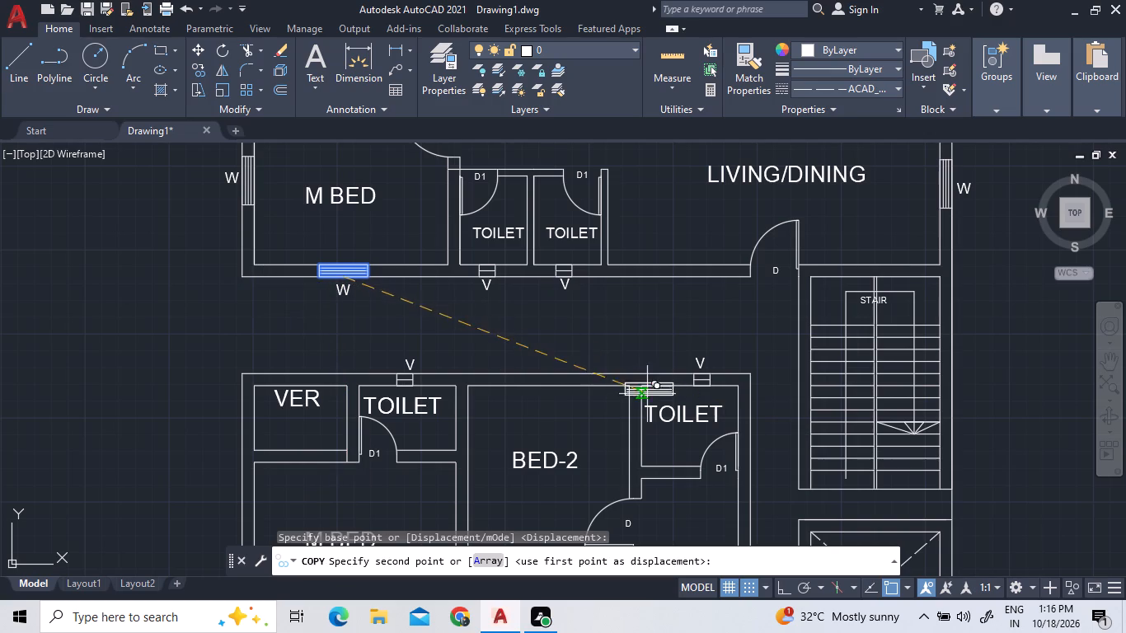
scroll(575, 373, up, 6)
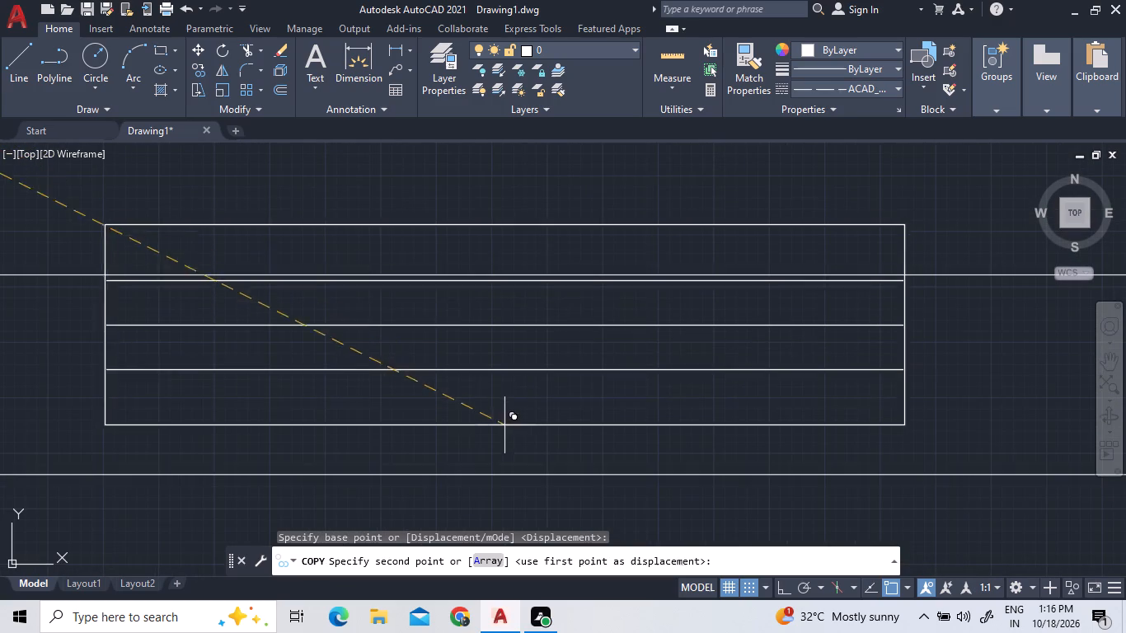
click(497, 475)
Place another window copy in the middle unit's lower wall, at the unlabelled space beside the KITCHEN.
scroll(503, 407, down, 7)
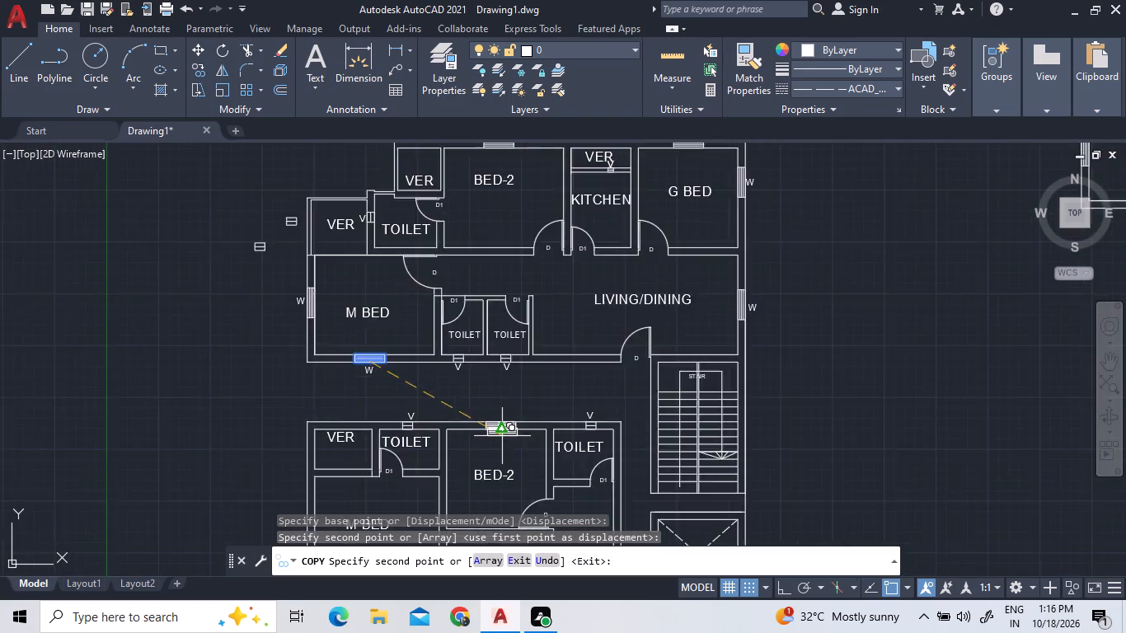
scroll(502, 436, down, 3)
scroll(480, 507, up, 3)
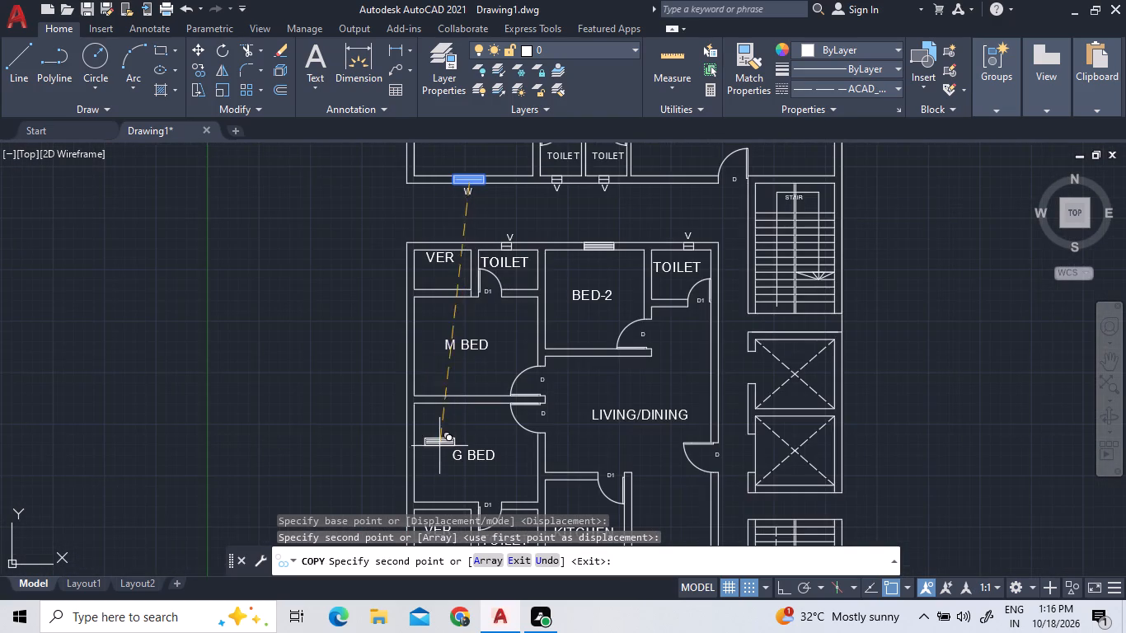
scroll(394, 359, up, 1)
scroll(474, 316, down, 2)
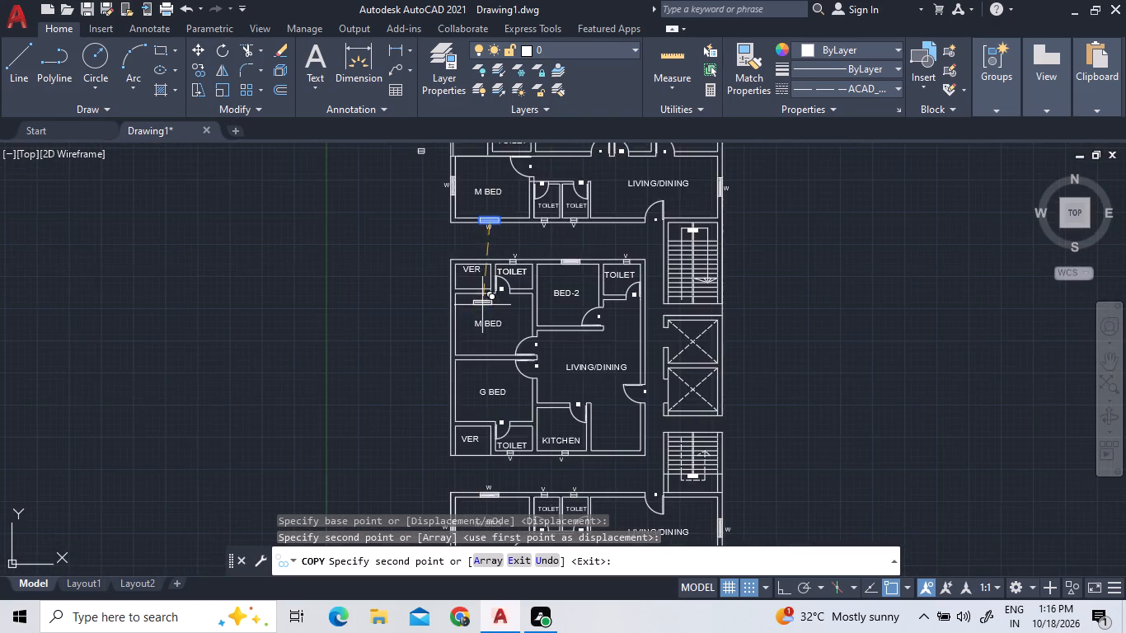
scroll(482, 304, down, 2)
scroll(481, 357, up, 4)
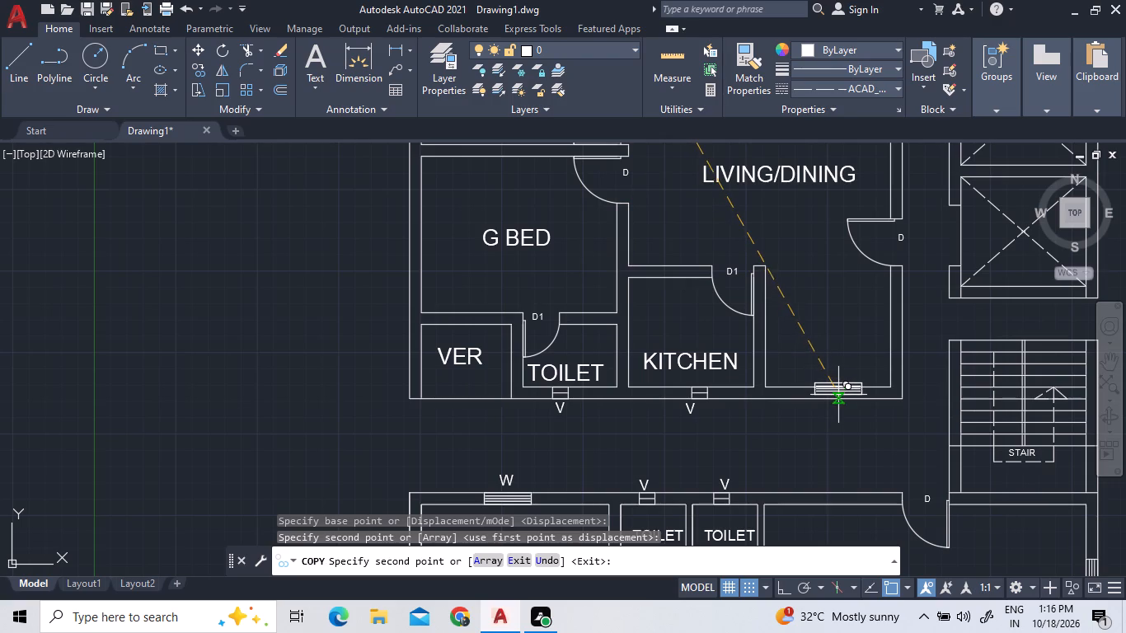
scroll(837, 398, down, 2)
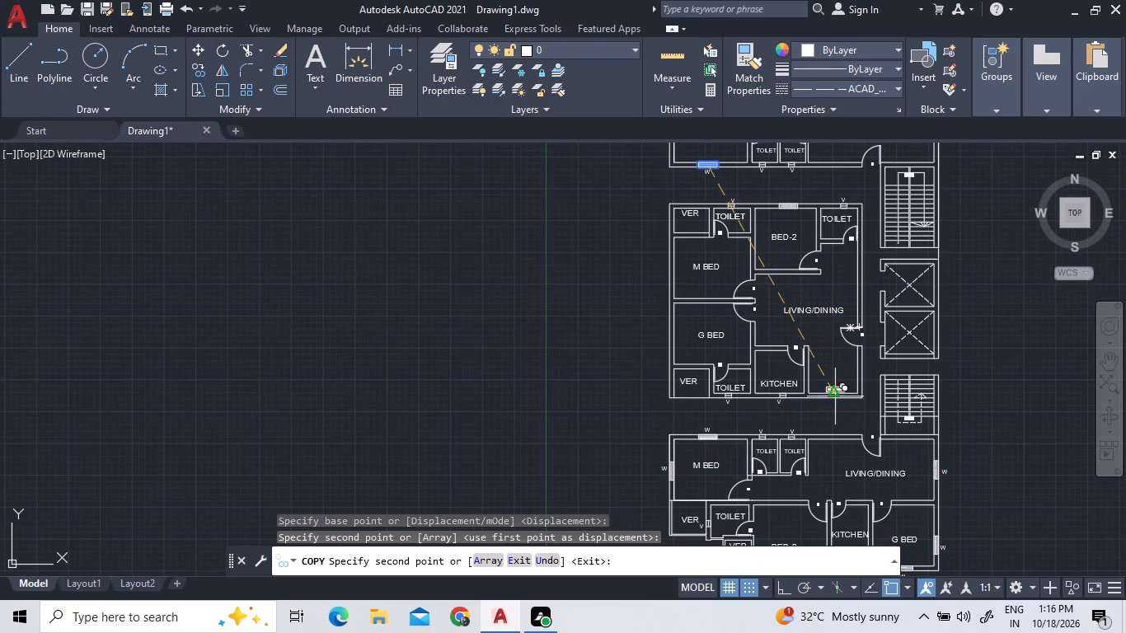
scroll(836, 399, up, 6)
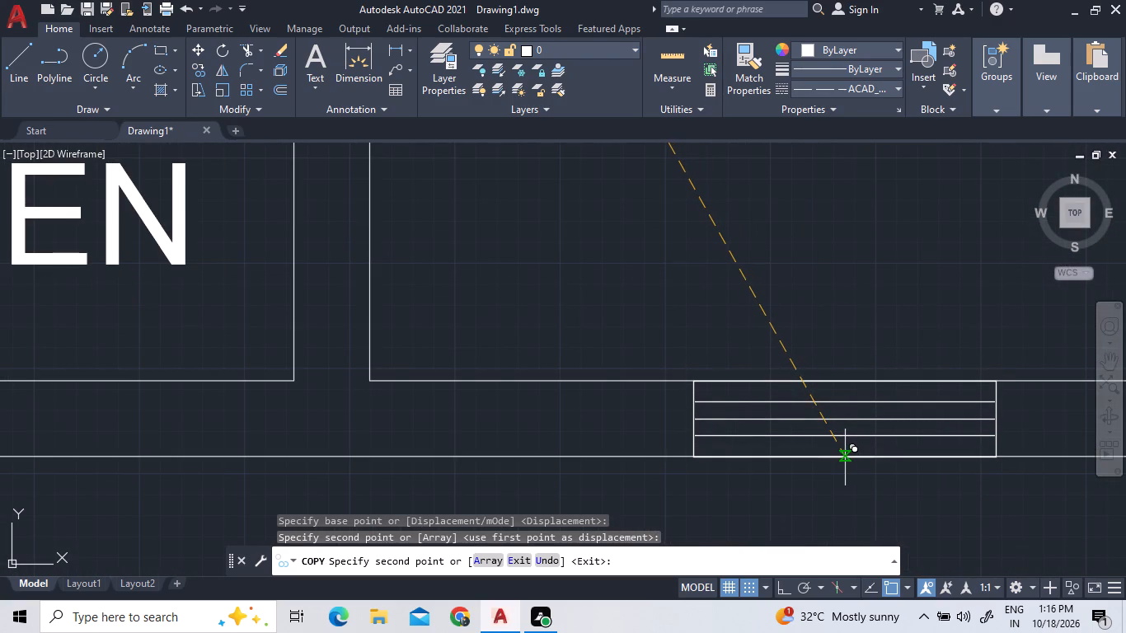
double_click(845, 457)
Place another window copy in the empty space outside the plan, beside the middle unit's bedrooms.
scroll(661, 335, down, 3)
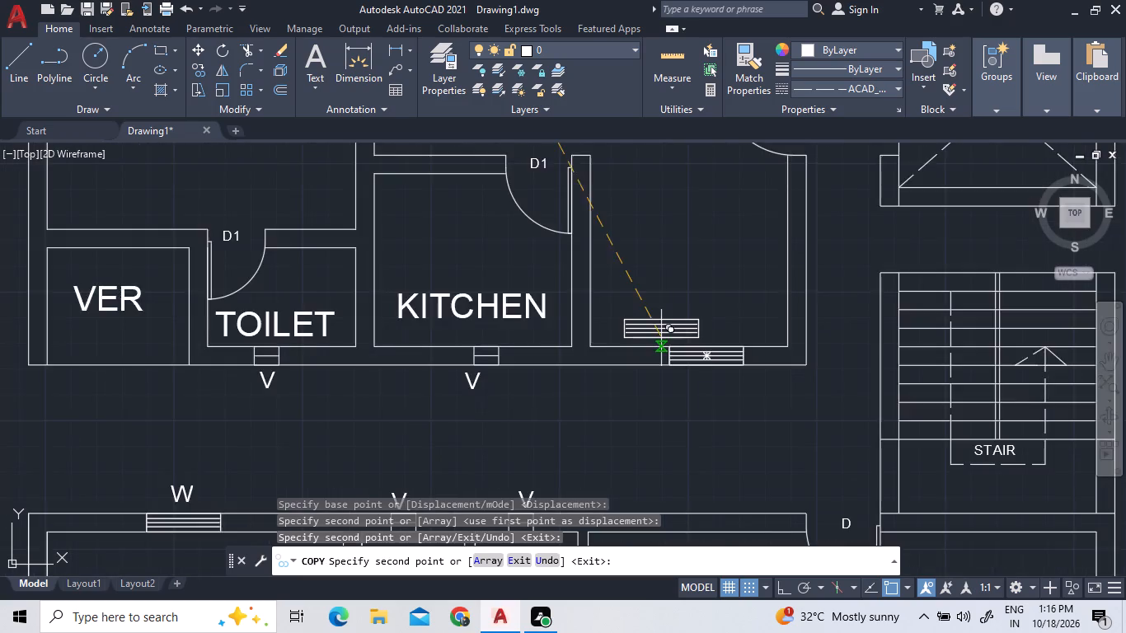
scroll(661, 338, down, 4)
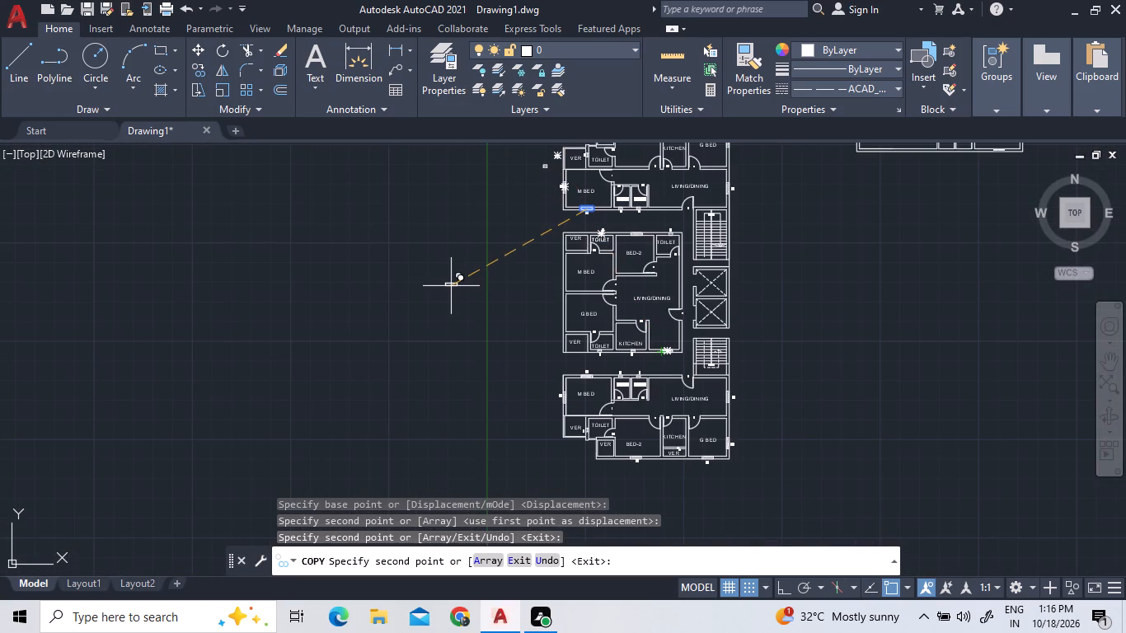
click(466, 296)
key(grave)
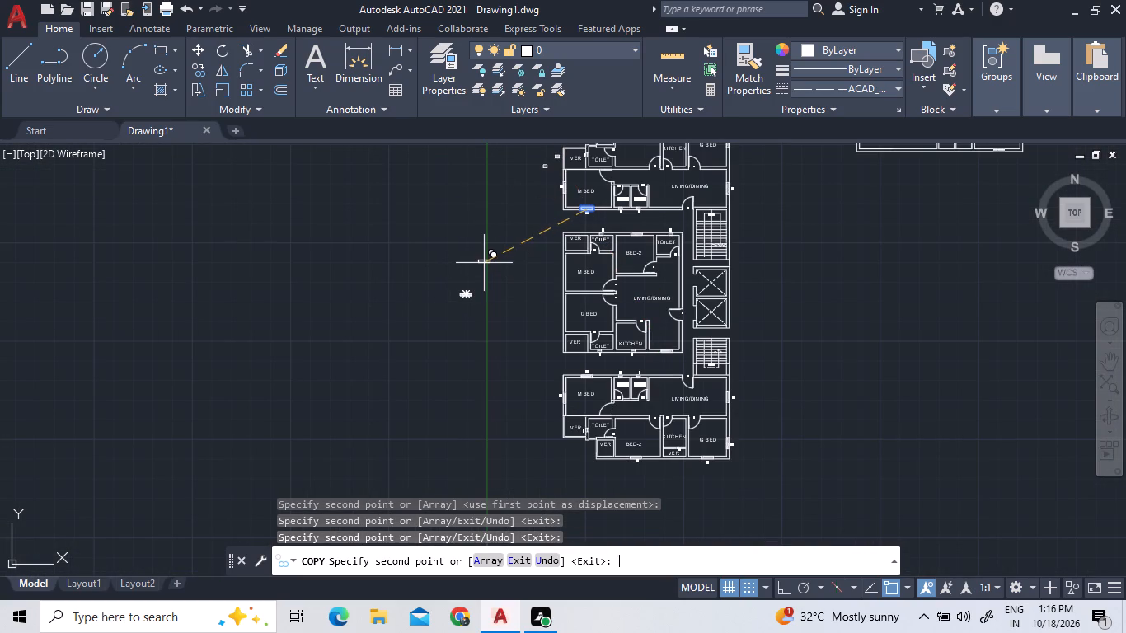
Rotate the spare window copy outside the plan by 270° about its lower corner so it stands vertically.
key(Escape)
key(Escape)
click(484, 304)
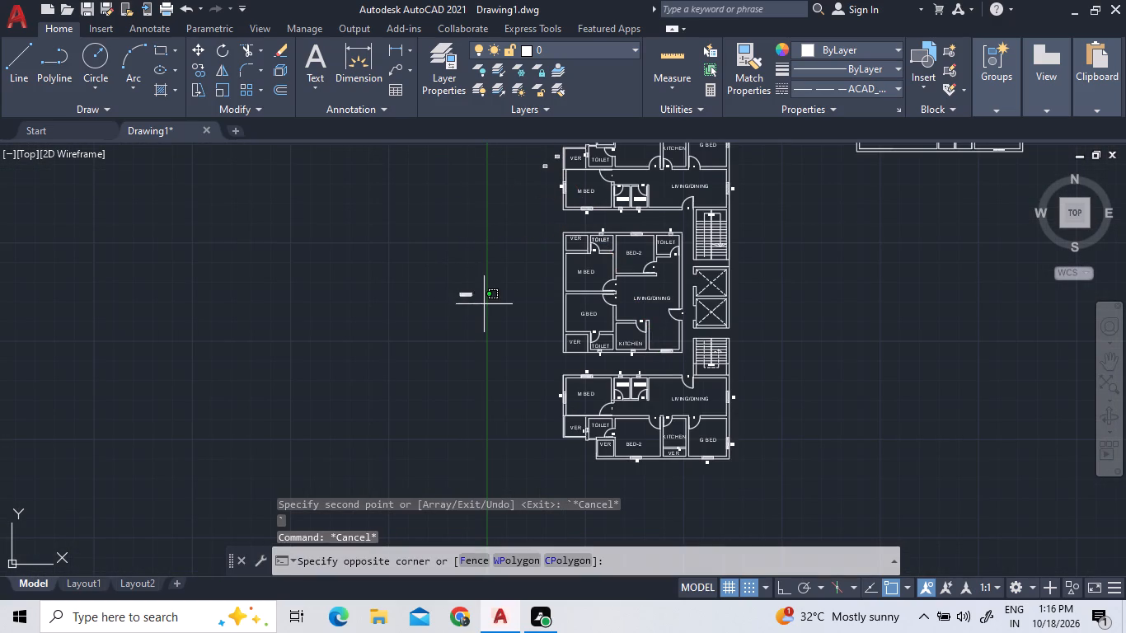
double_click(453, 283)
scroll(460, 279, up, 4)
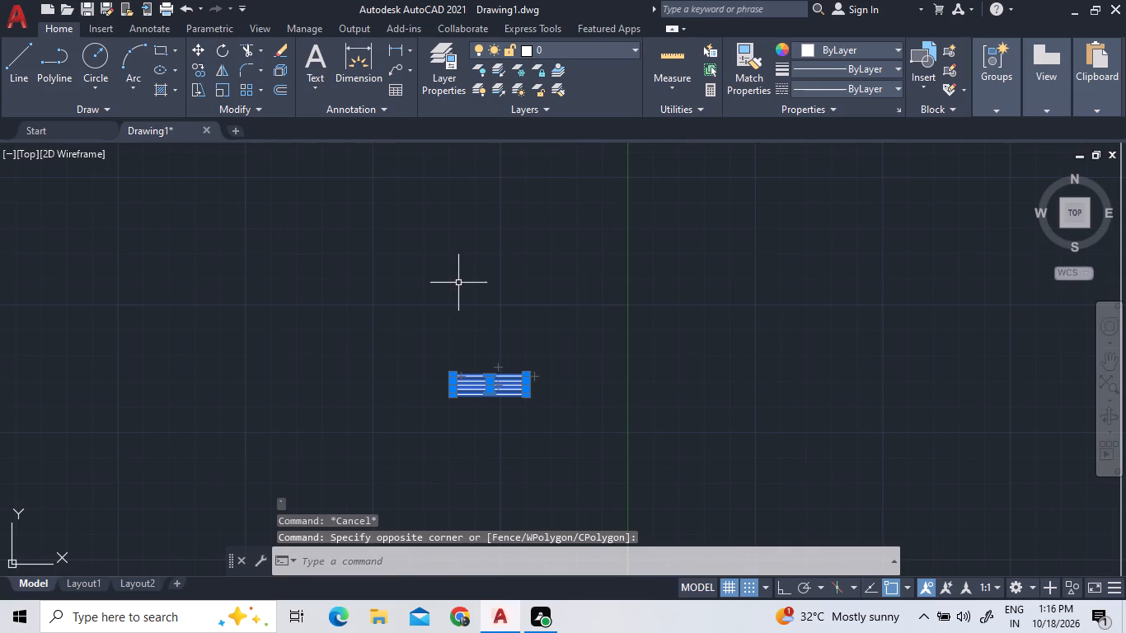
scroll(514, 432, up, 3)
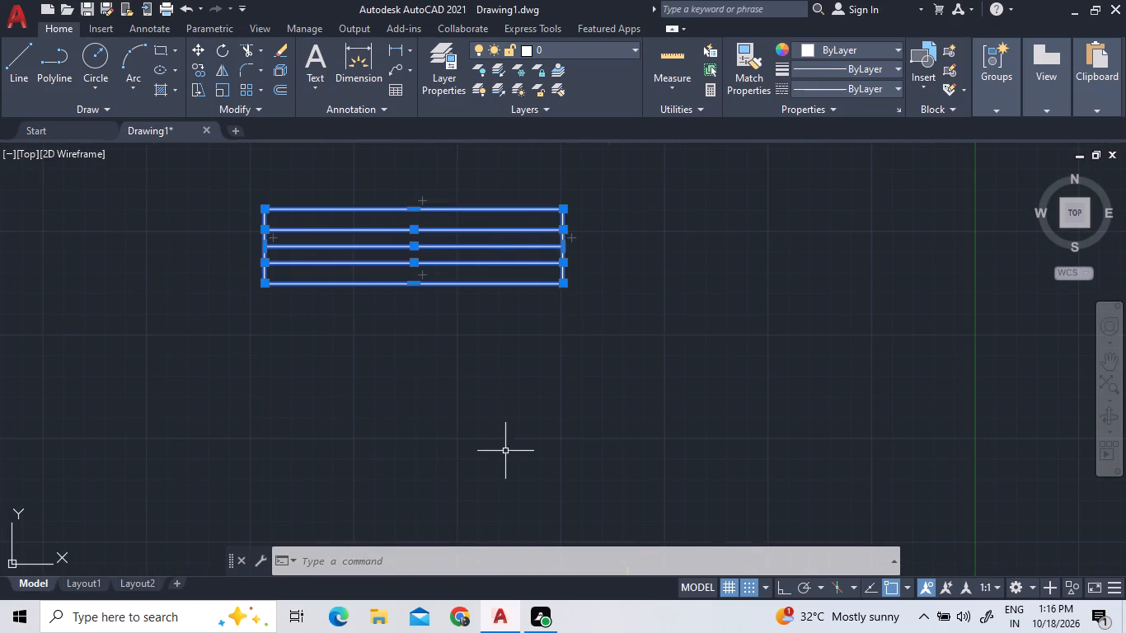
right_click(570, 329)
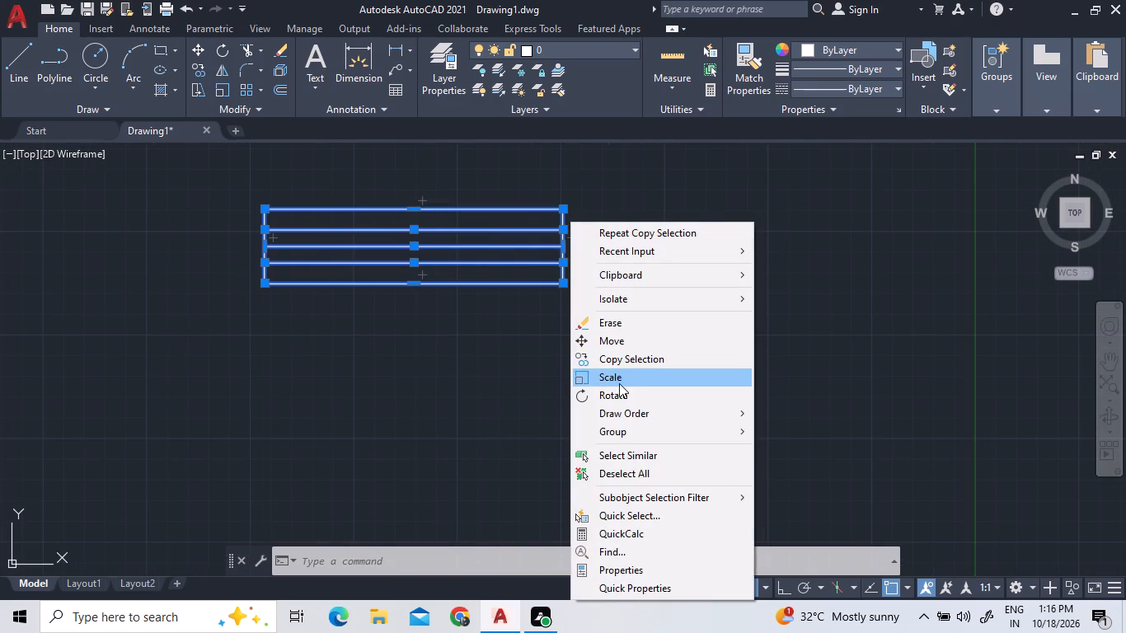
click(628, 397)
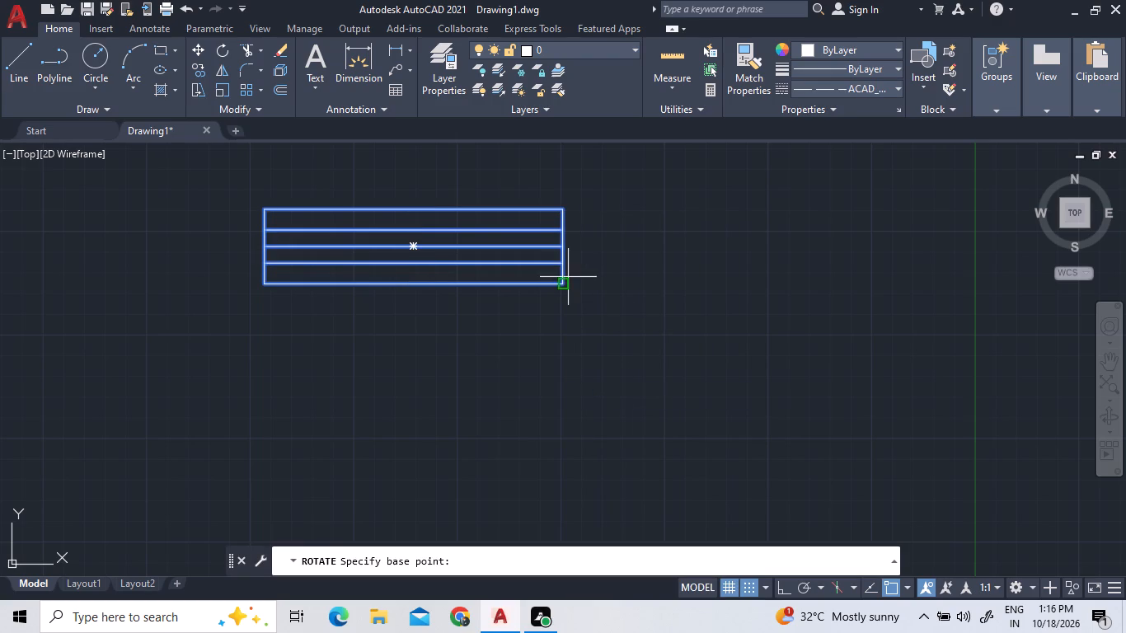
click(562, 286)
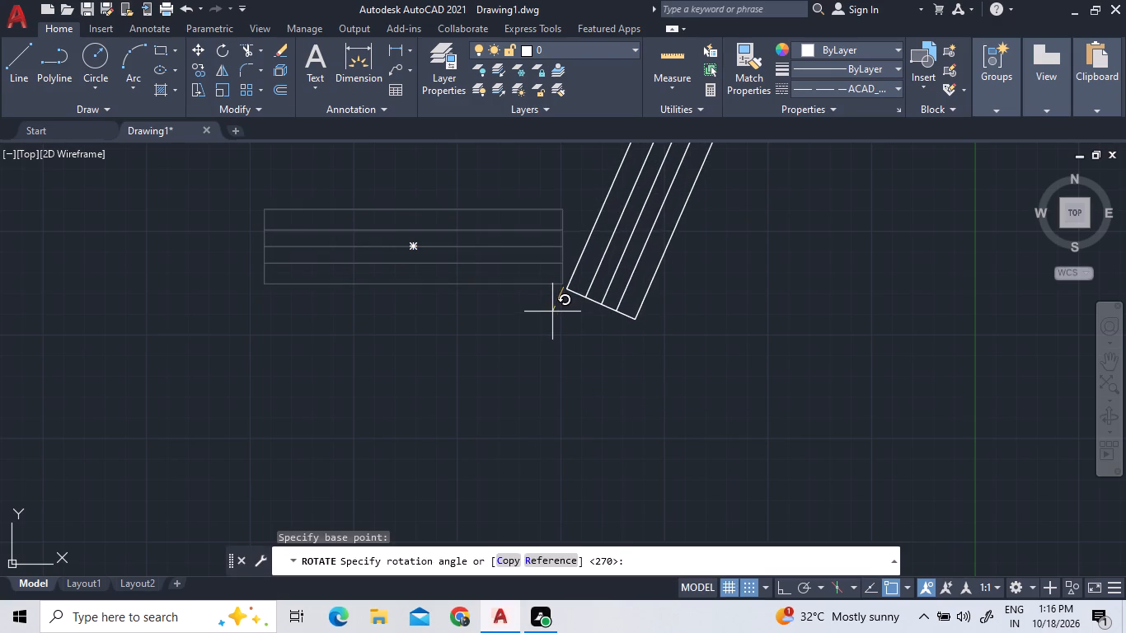
key(7)
key(F8)
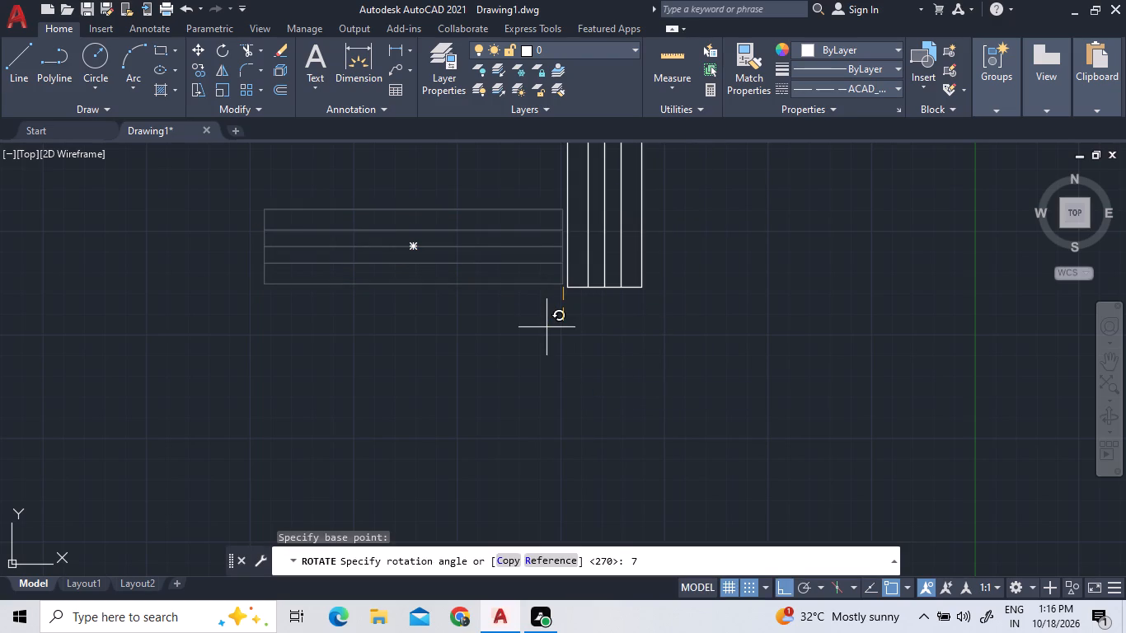
click(547, 327)
click(585, 404)
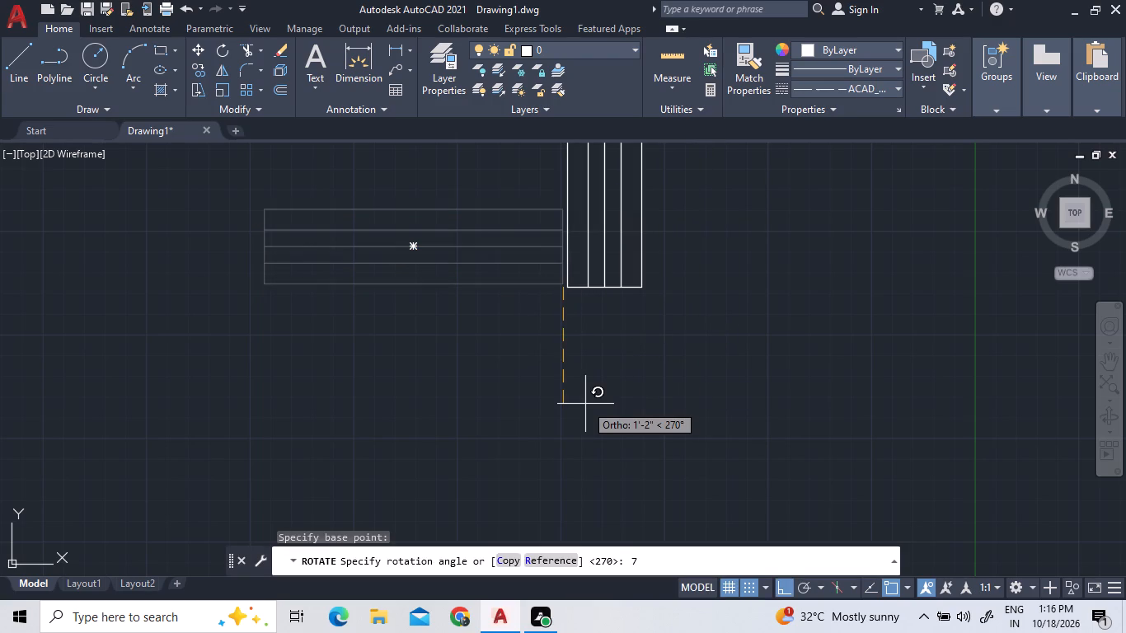
click(589, 385)
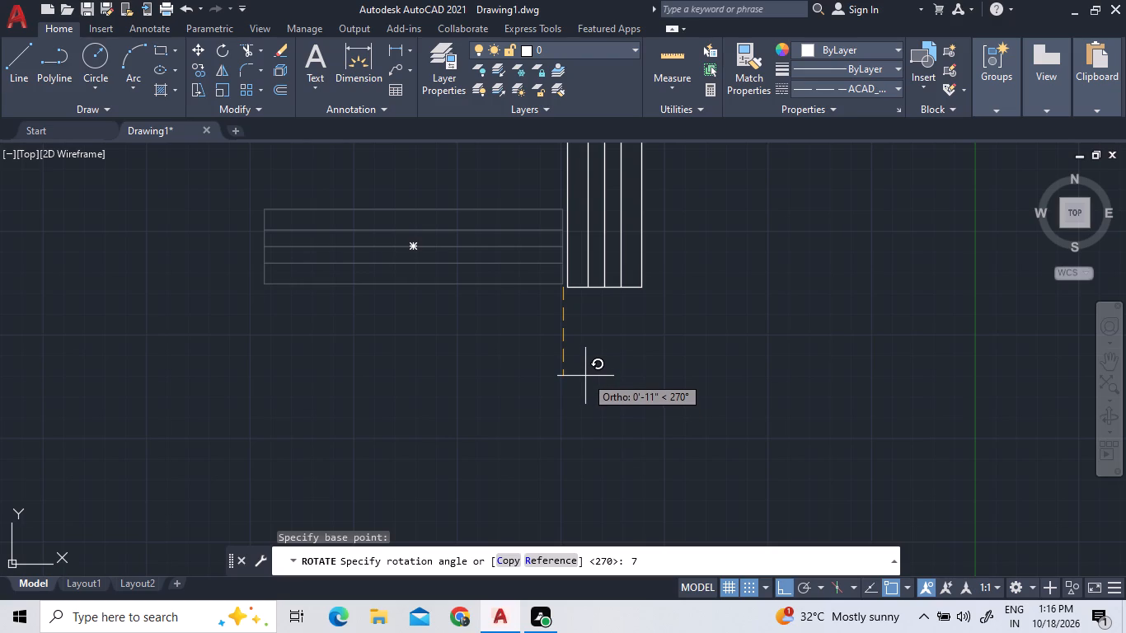
key(Delete)
key(BackSpace)
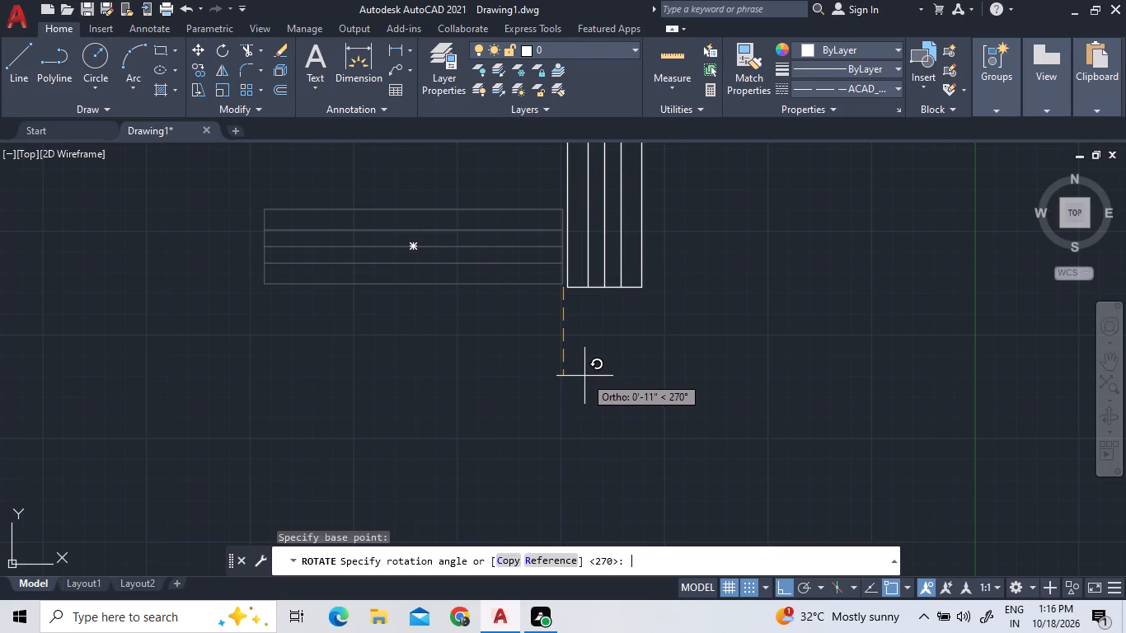
key(BackSpace)
click(584, 377)
Move the vertical window into the middle unit's outer side wall at M BED, fitting it between the two wall lines.
click(739, 301)
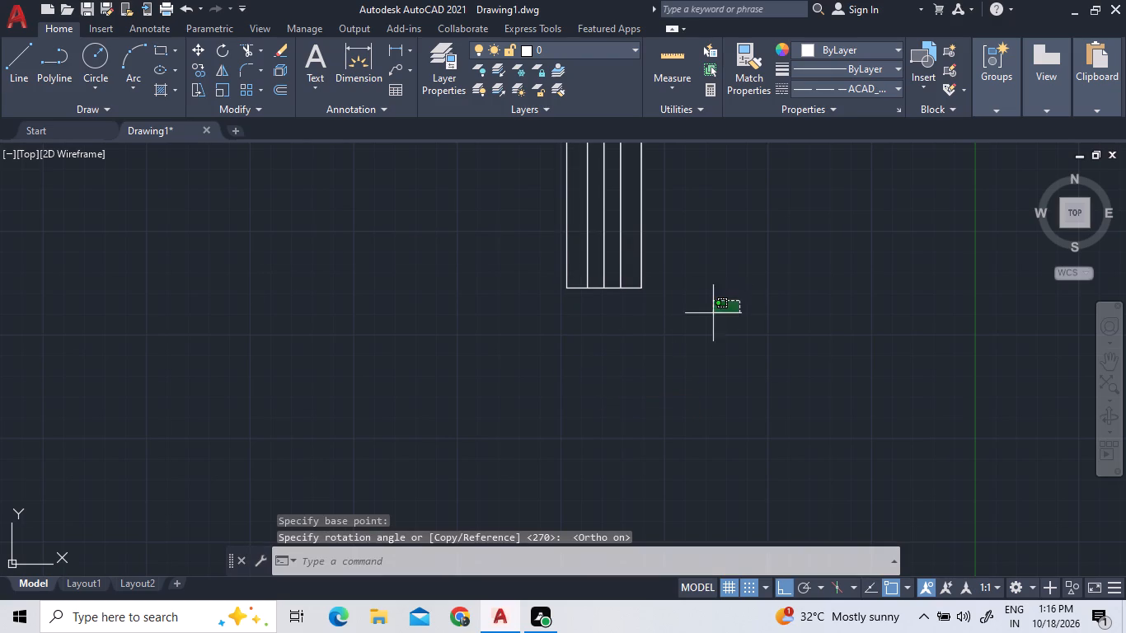
click(514, 214)
right_click(588, 211)
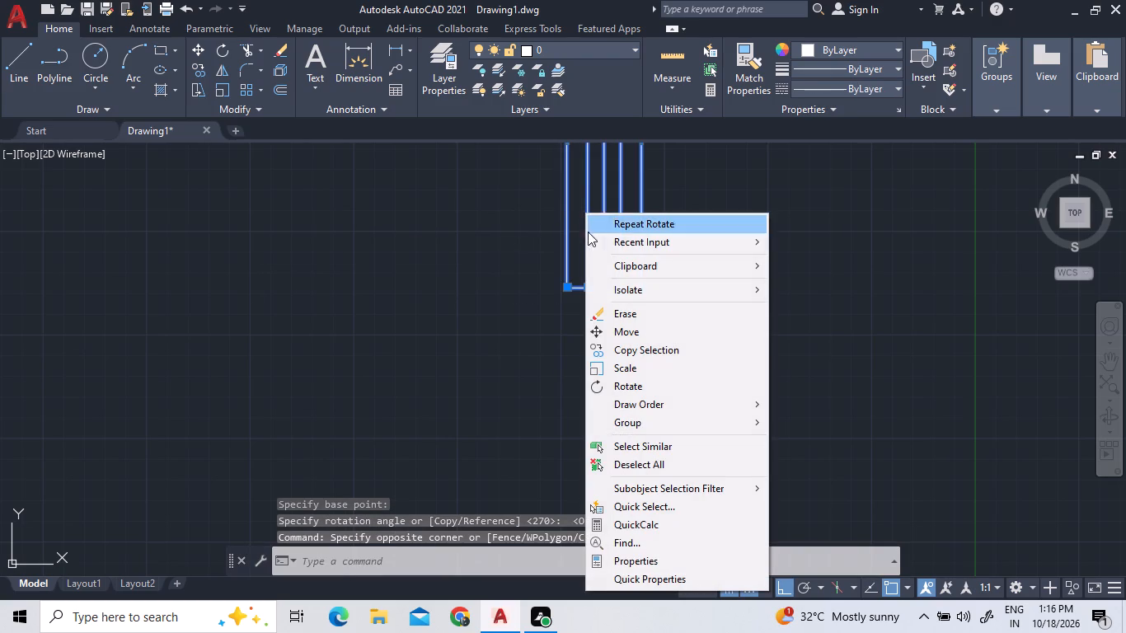
click(641, 338)
click(648, 345)
scroll(665, 365, down, 4)
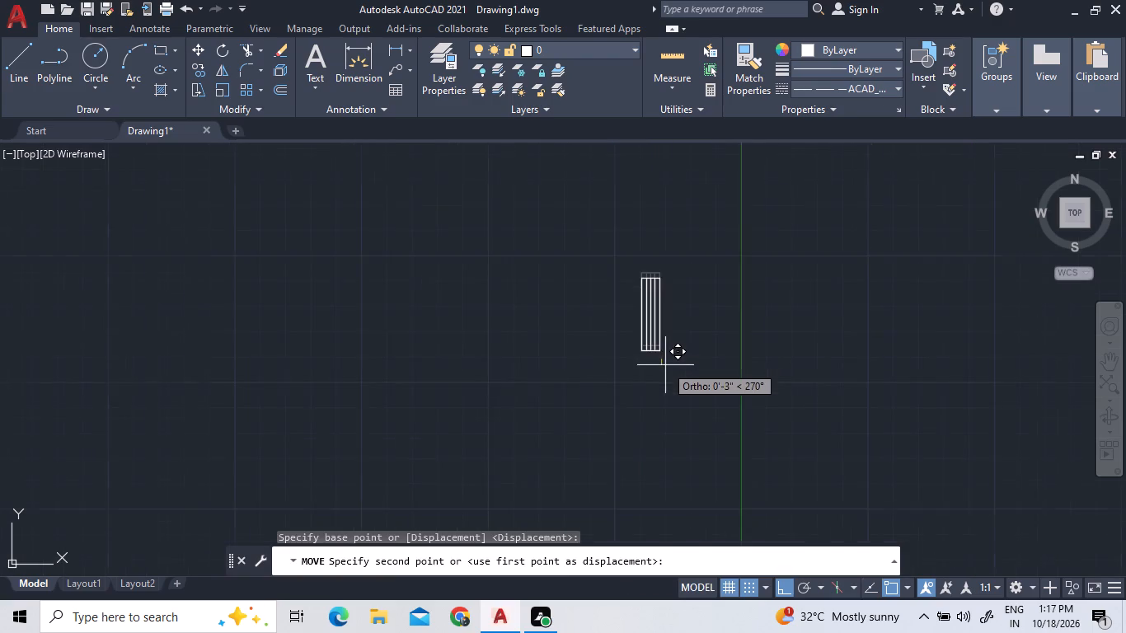
scroll(665, 365, down, 4)
scroll(828, 334, up, 2)
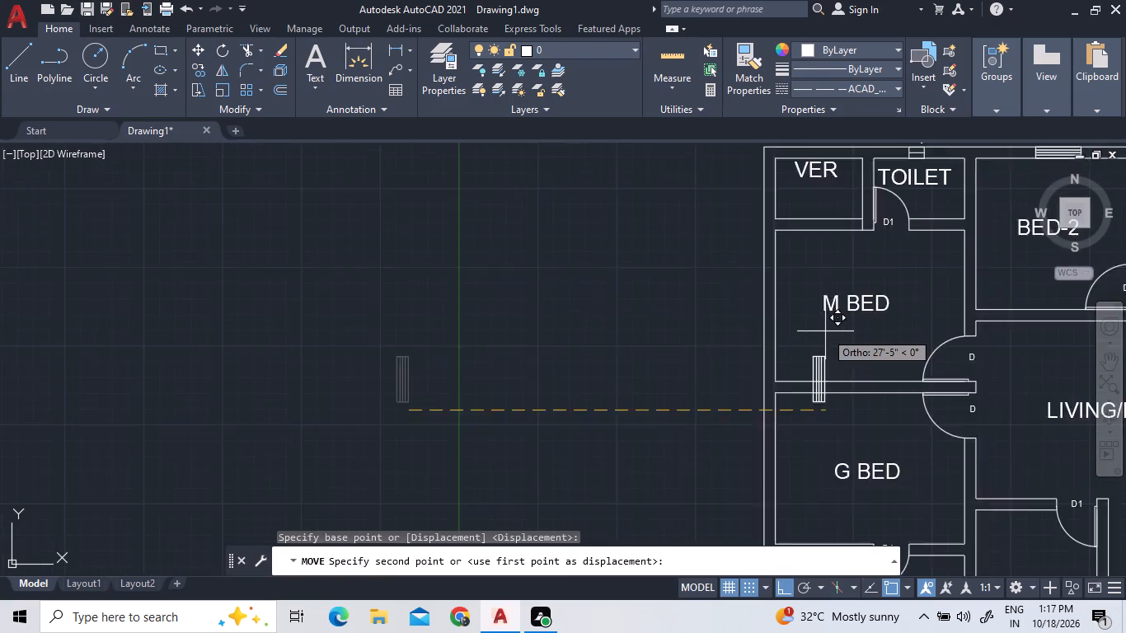
scroll(825, 331, up, 1)
key(F8)
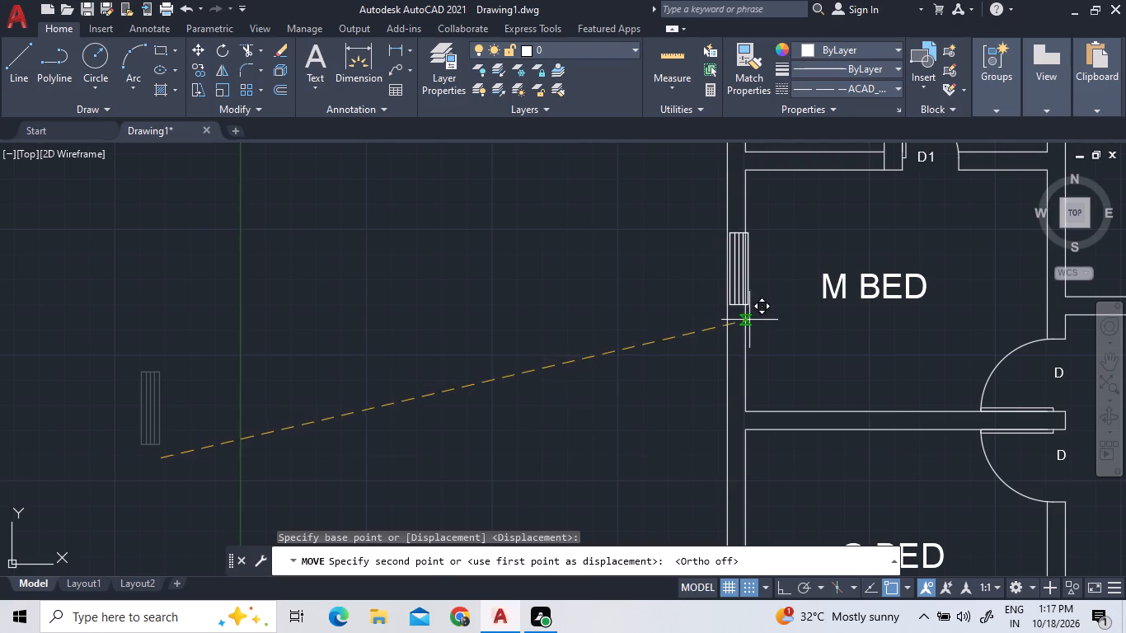
scroll(749, 320, up, 6)
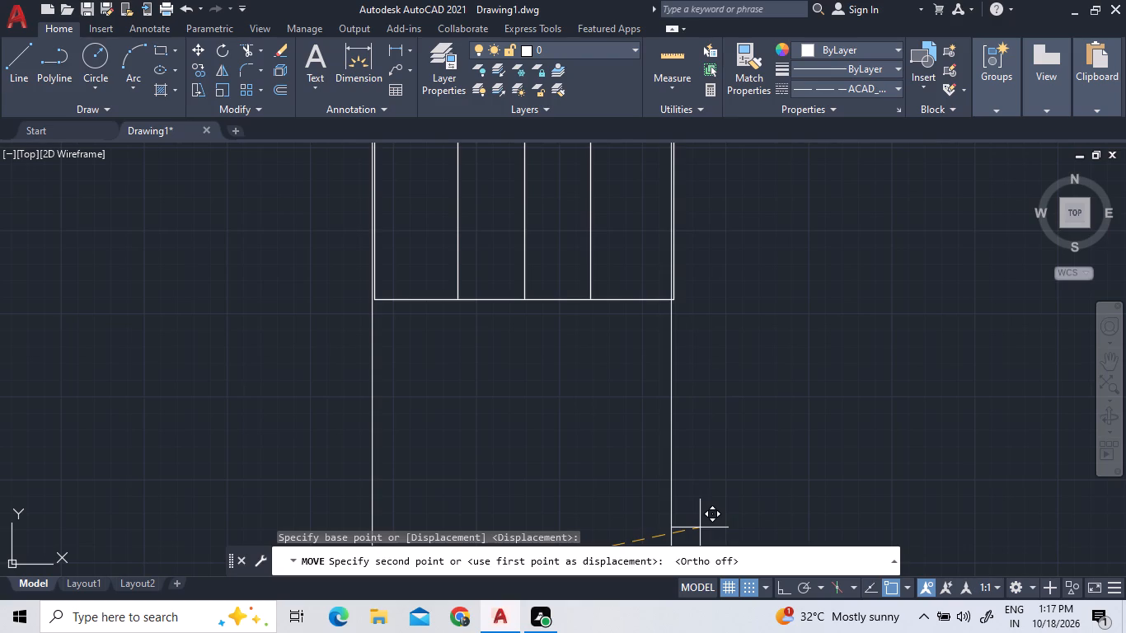
scroll(700, 527, down, 1)
scroll(700, 527, up, 2)
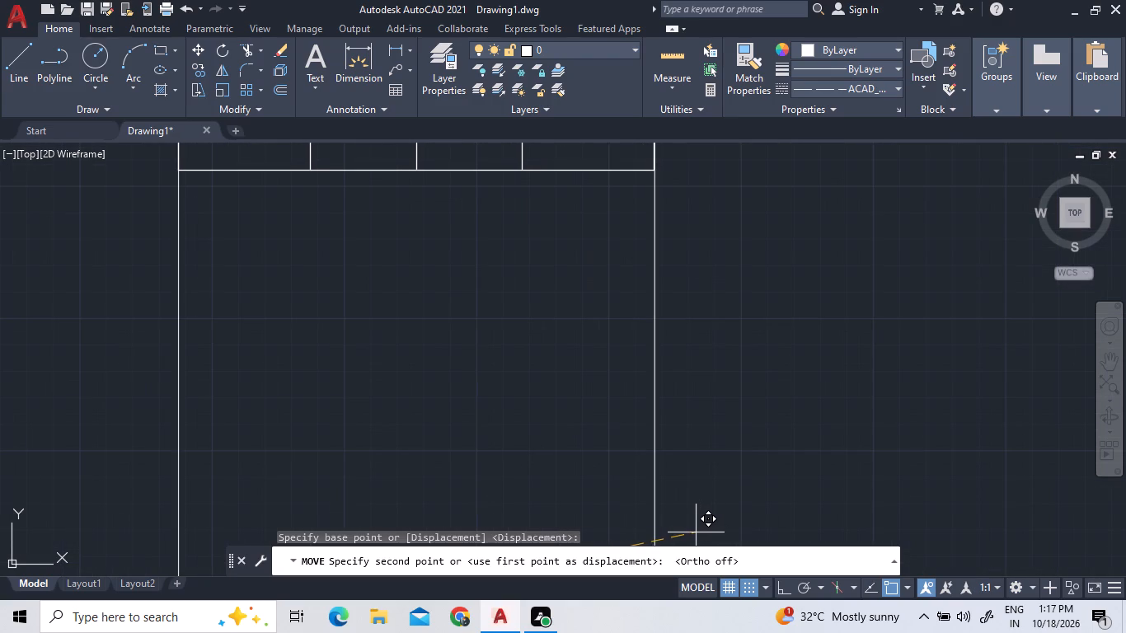
double_click(697, 532)
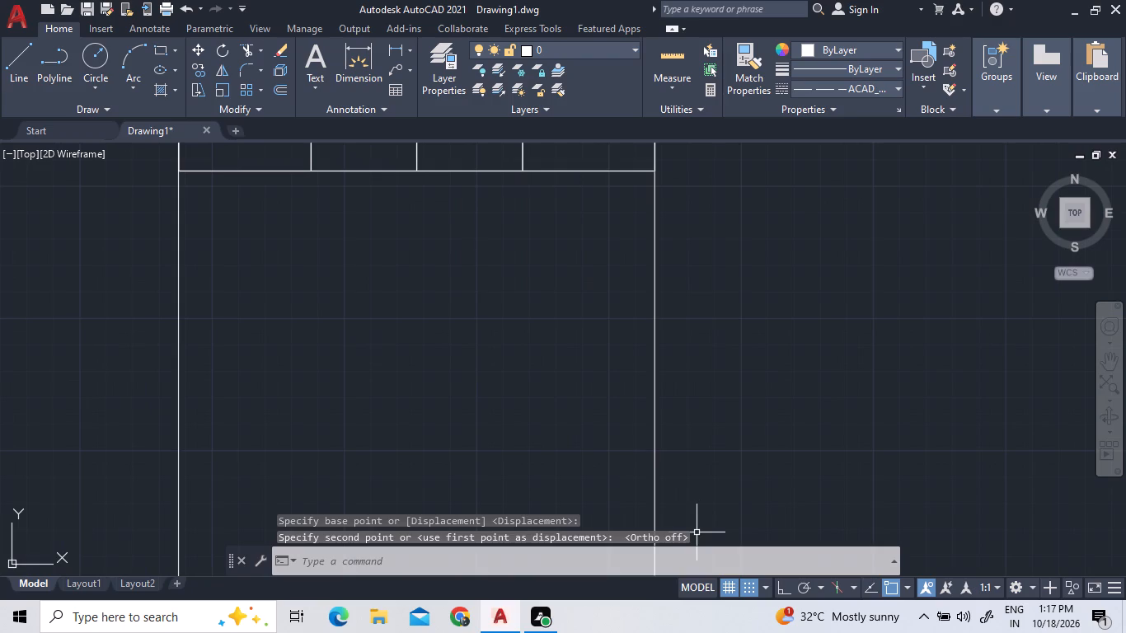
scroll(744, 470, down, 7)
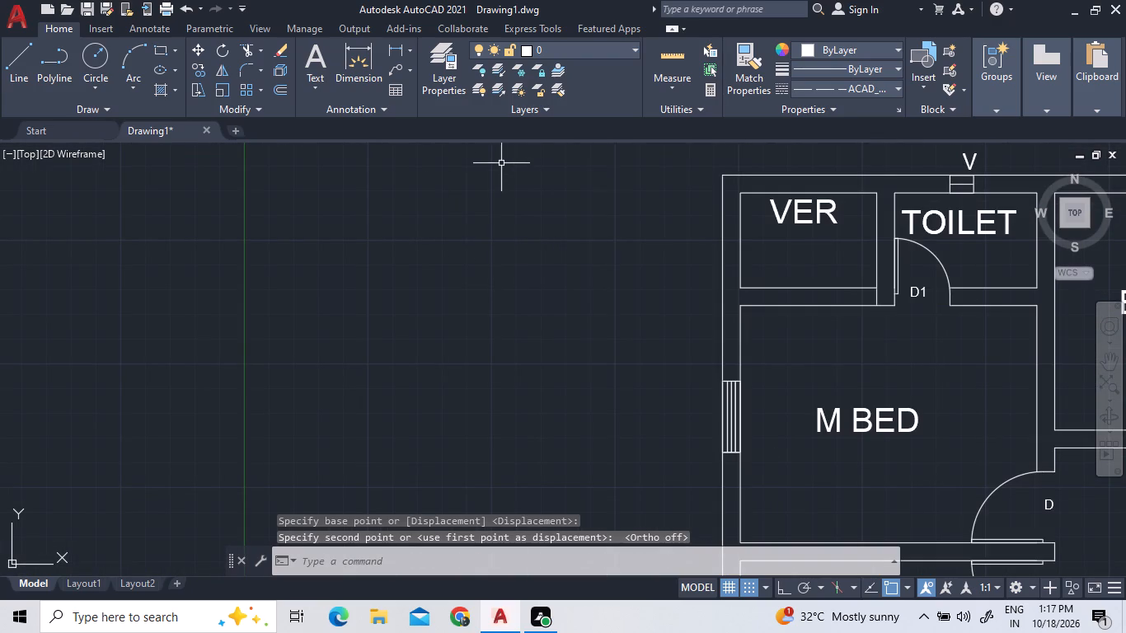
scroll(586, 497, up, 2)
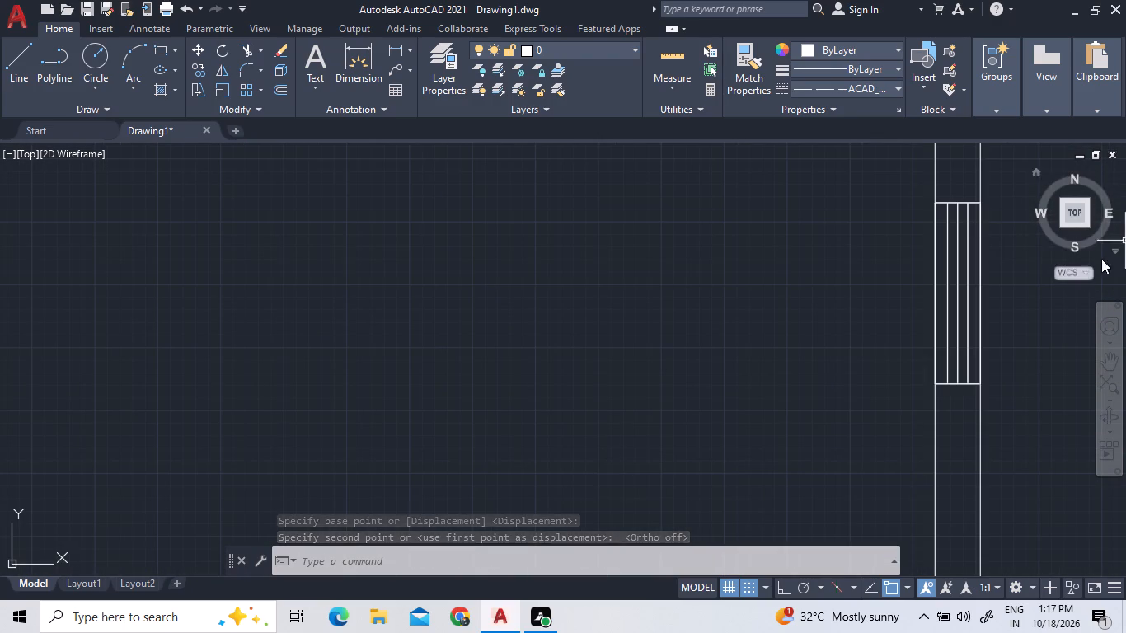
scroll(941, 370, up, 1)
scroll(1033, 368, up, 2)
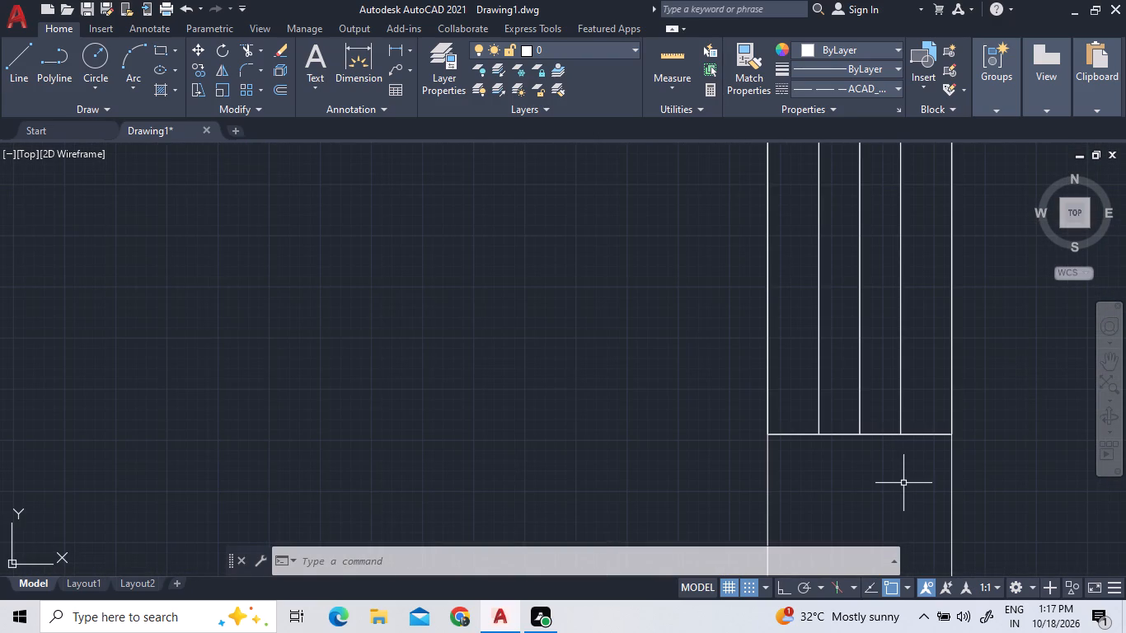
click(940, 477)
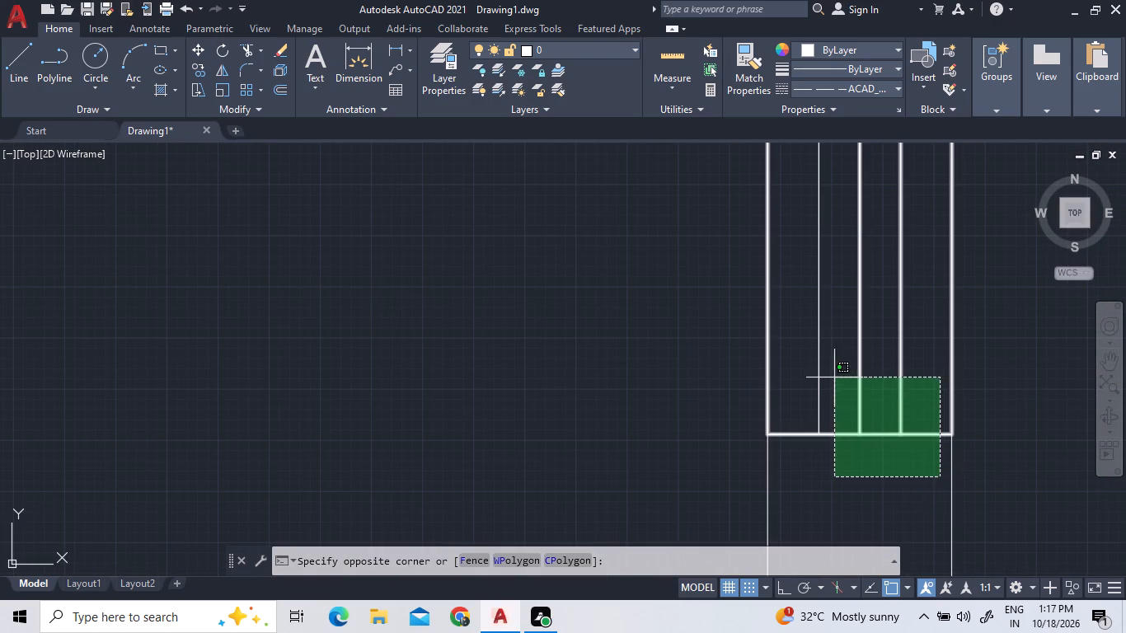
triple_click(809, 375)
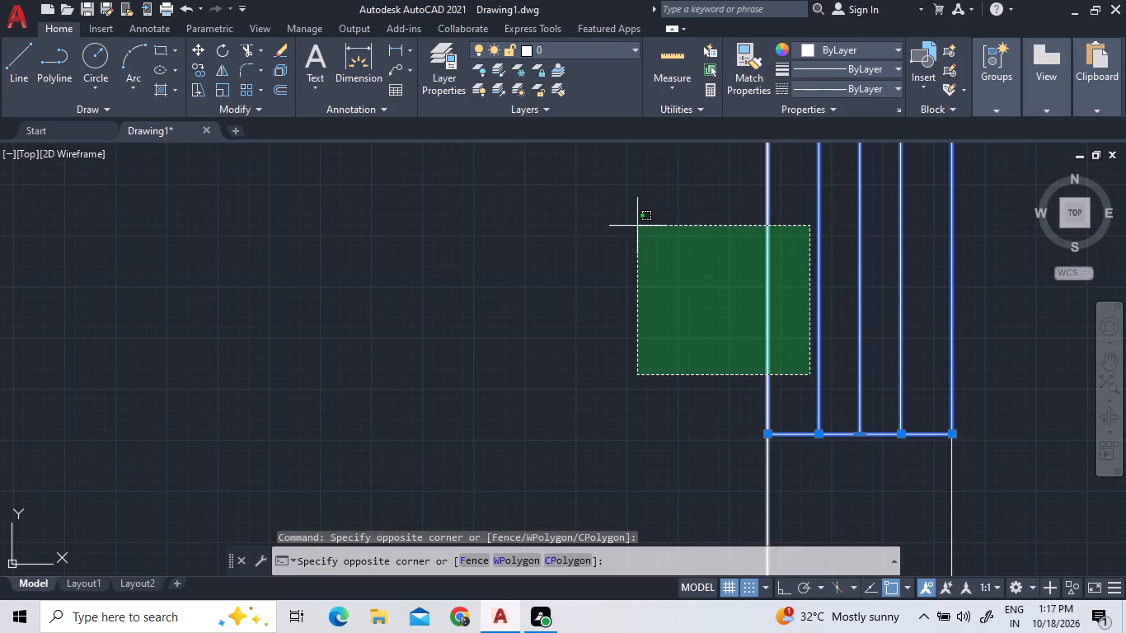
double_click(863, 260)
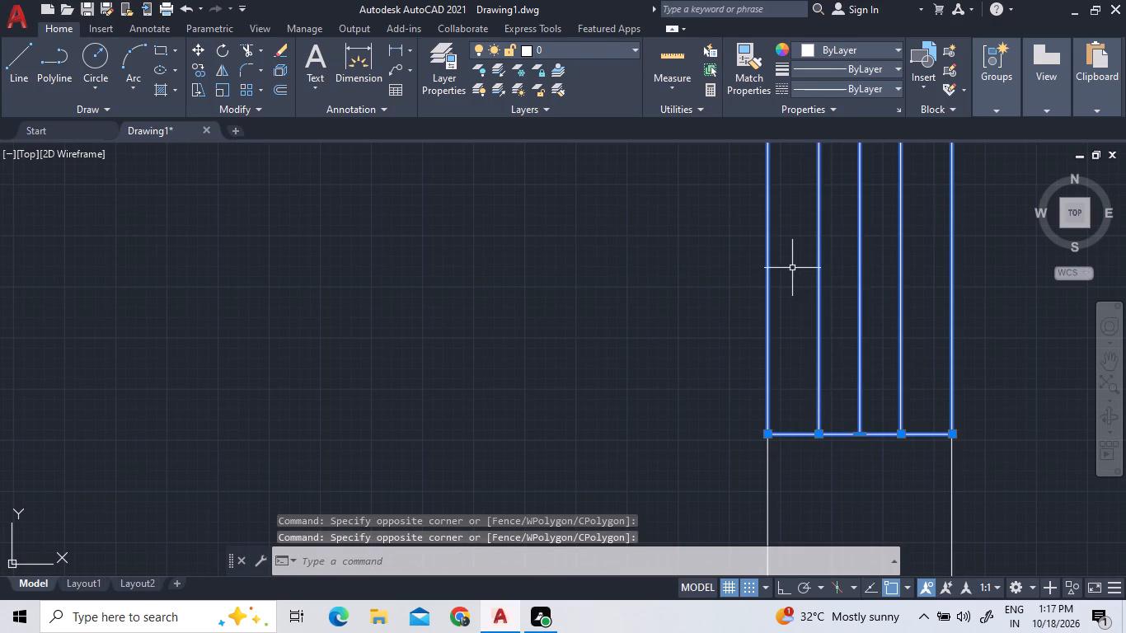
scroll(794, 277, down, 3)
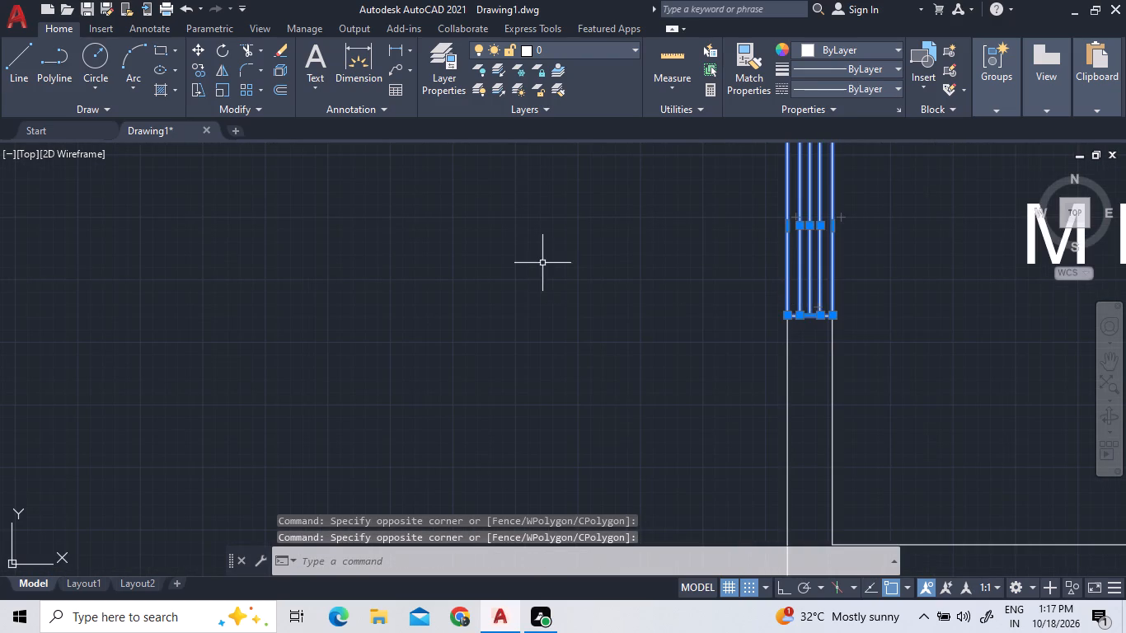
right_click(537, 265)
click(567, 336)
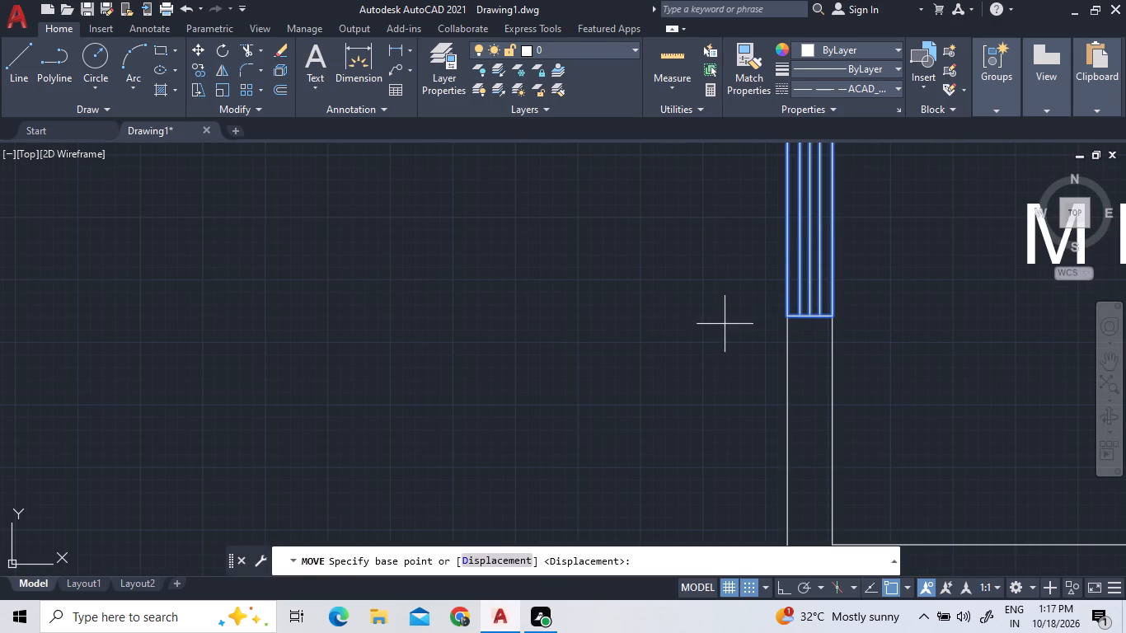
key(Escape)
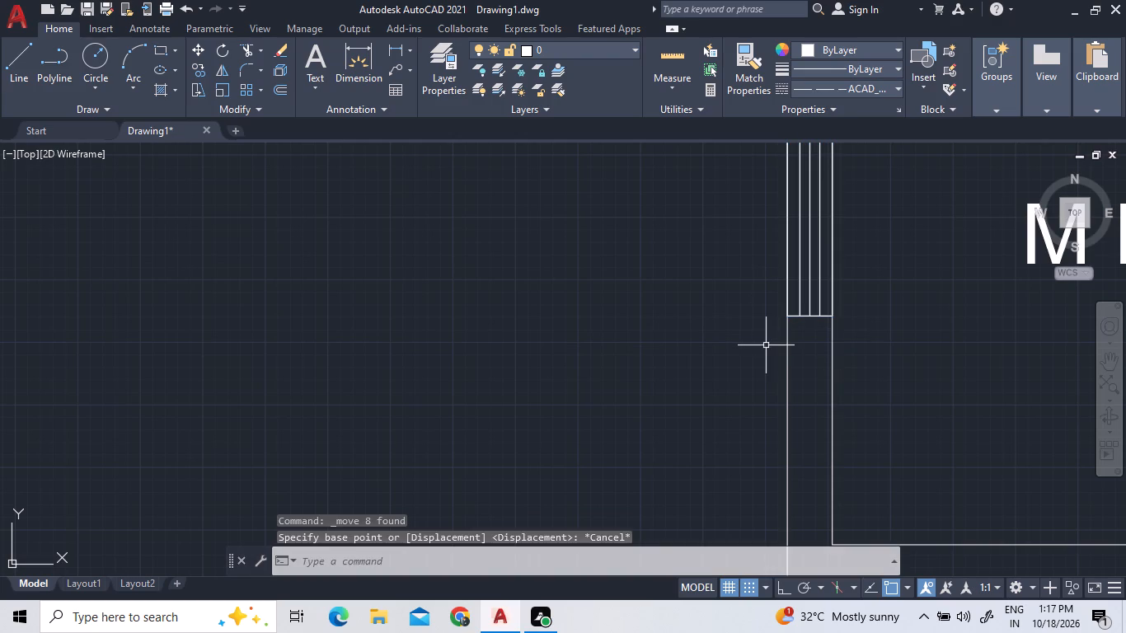
Copy the M BED side-wall window straight down into the same outer wall at G BED, using its bottom midpoint as base point.
scroll(819, 305, up, 6)
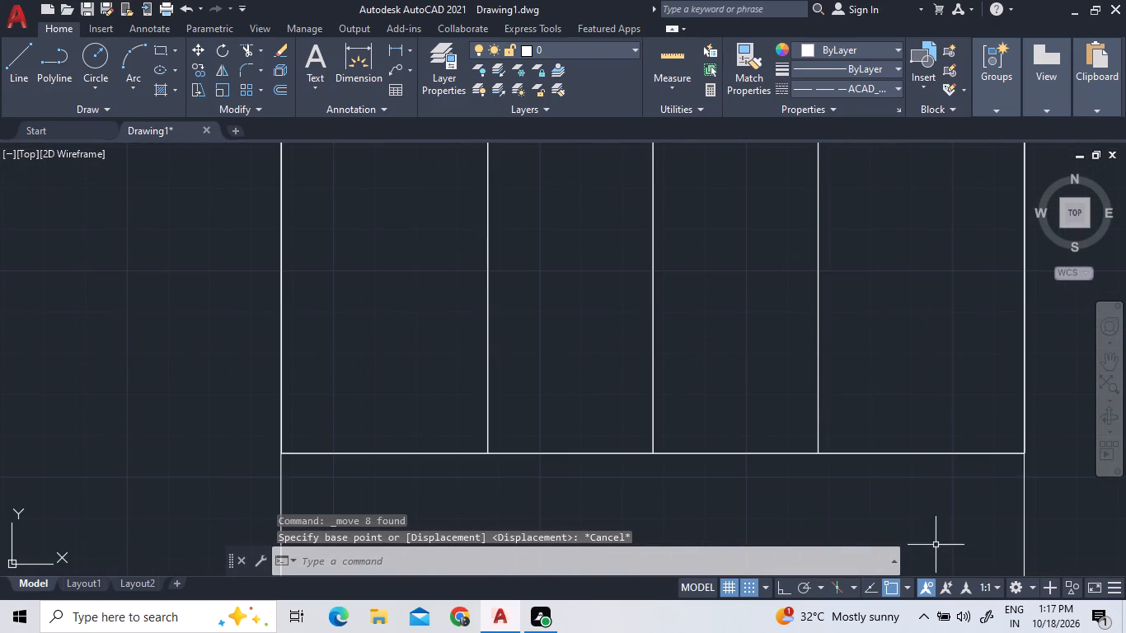
click(937, 482)
click(425, 300)
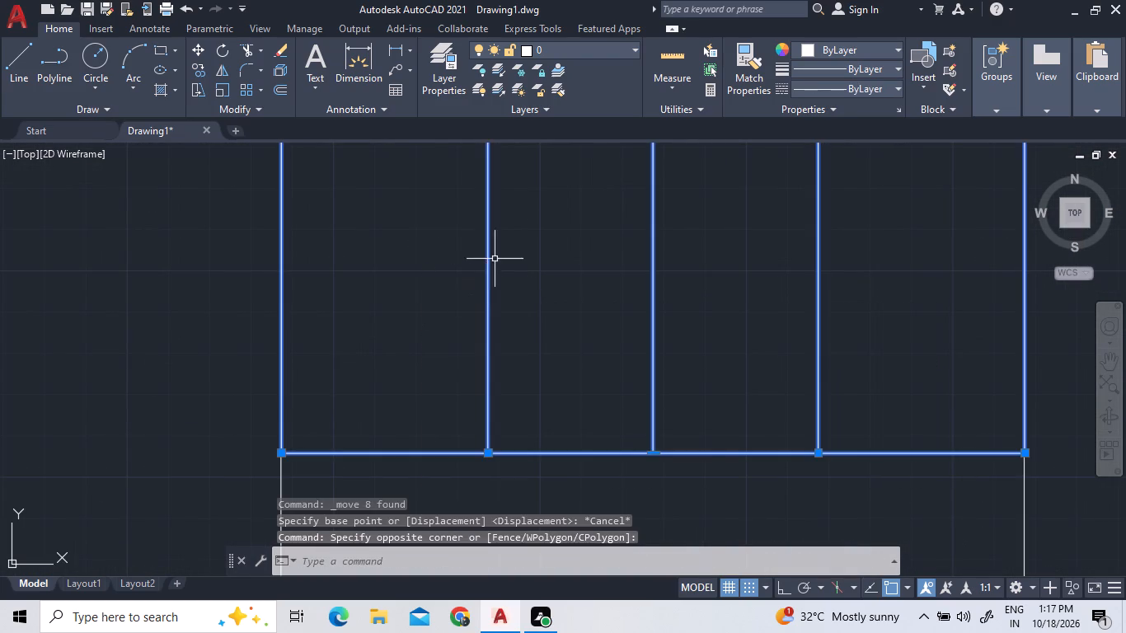
right_click(530, 248)
click(612, 364)
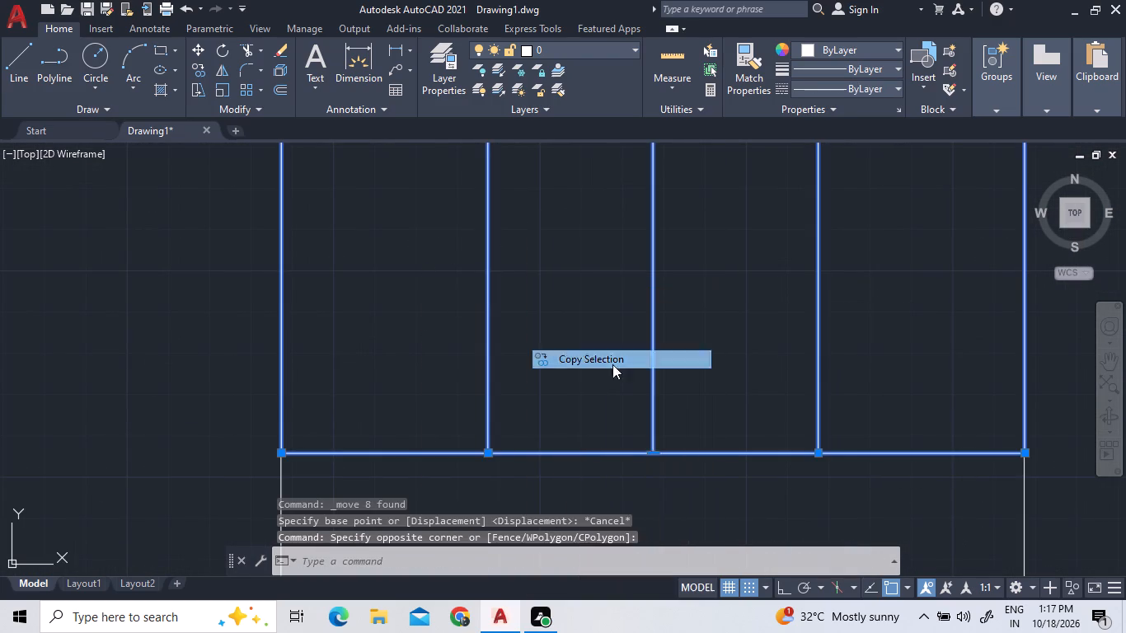
scroll(739, 518, down, 1)
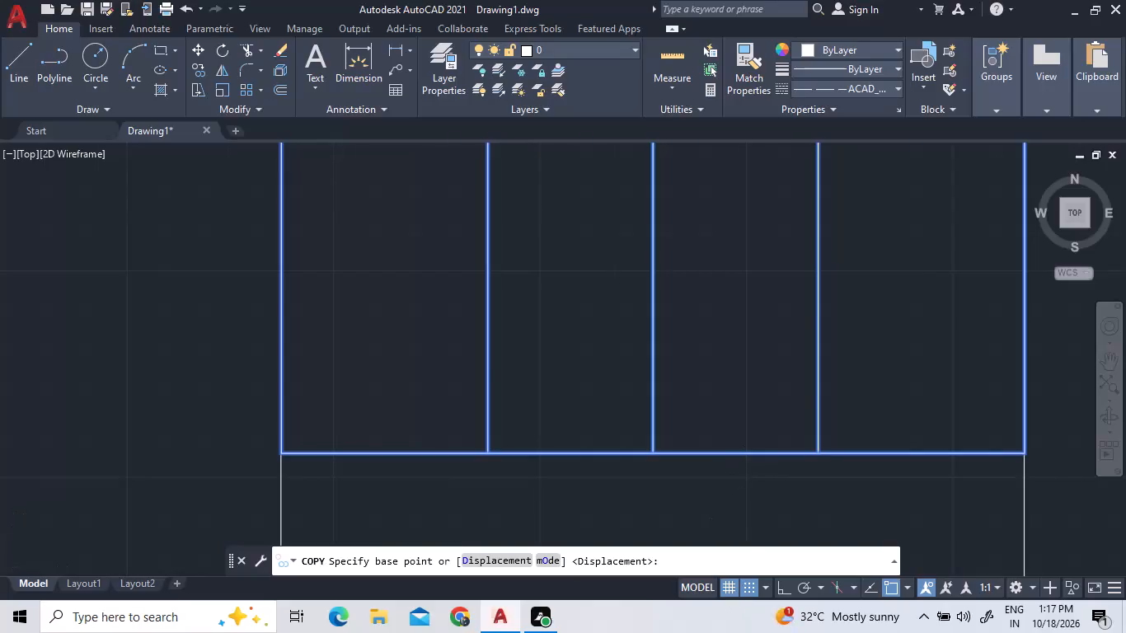
scroll(739, 518, down, 2)
click(720, 505)
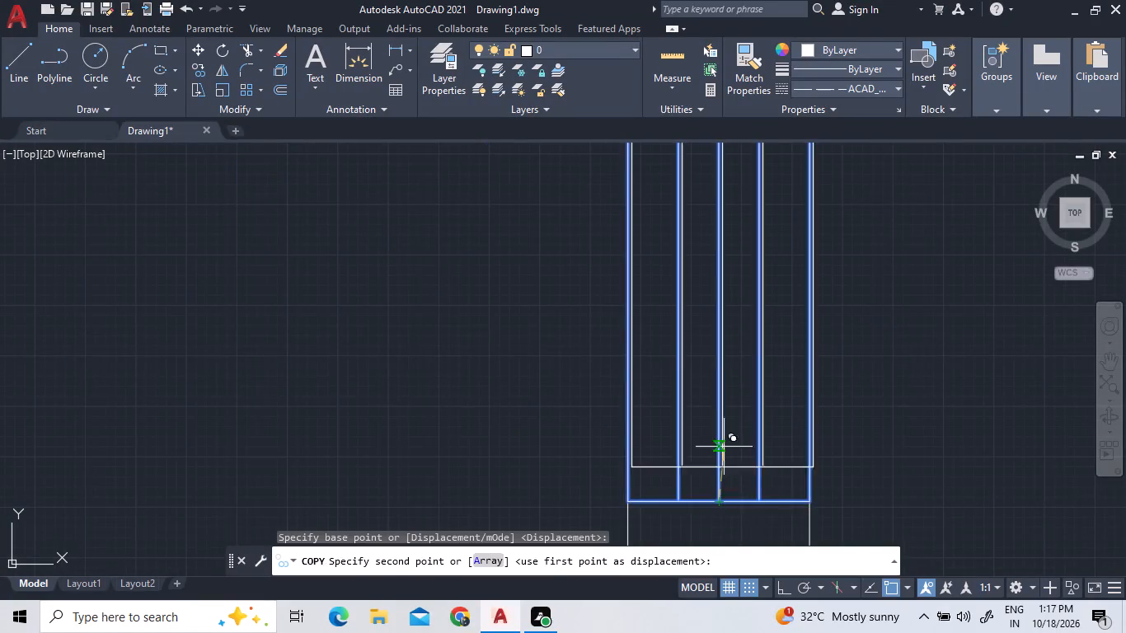
scroll(725, 394, down, 9)
scroll(724, 452, up, 5)
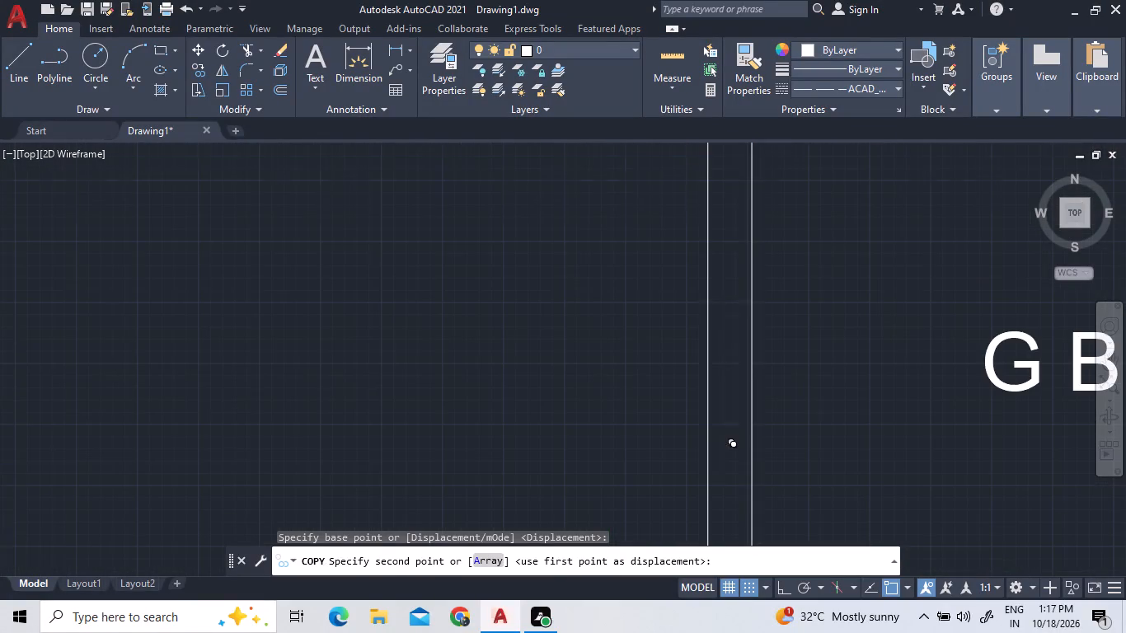
scroll(731, 456, up, 2)
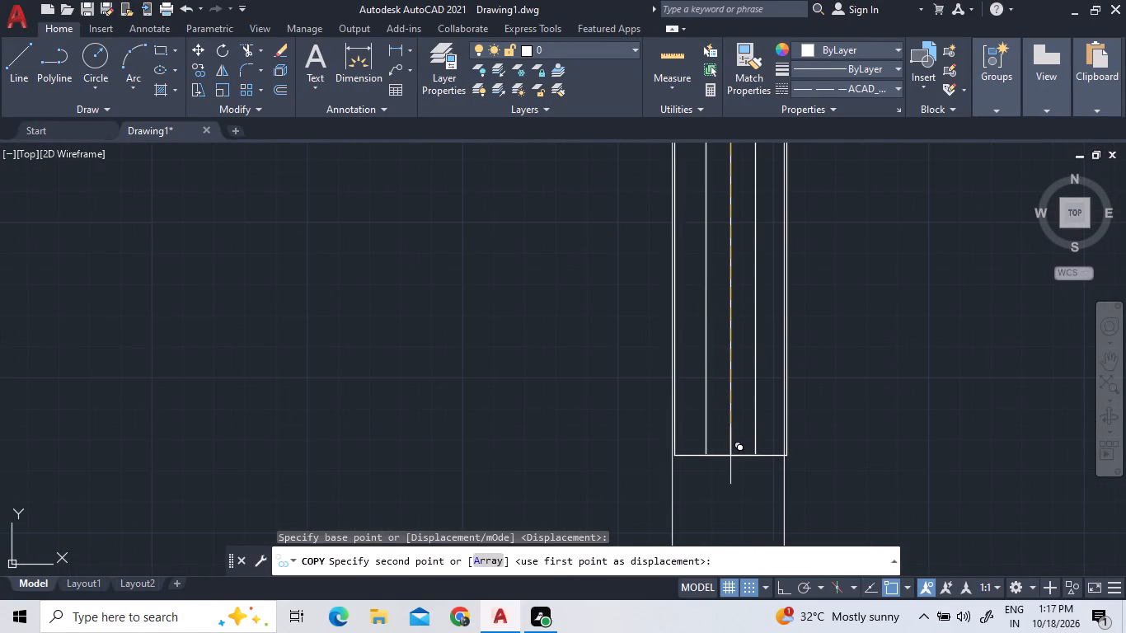
click(729, 458)
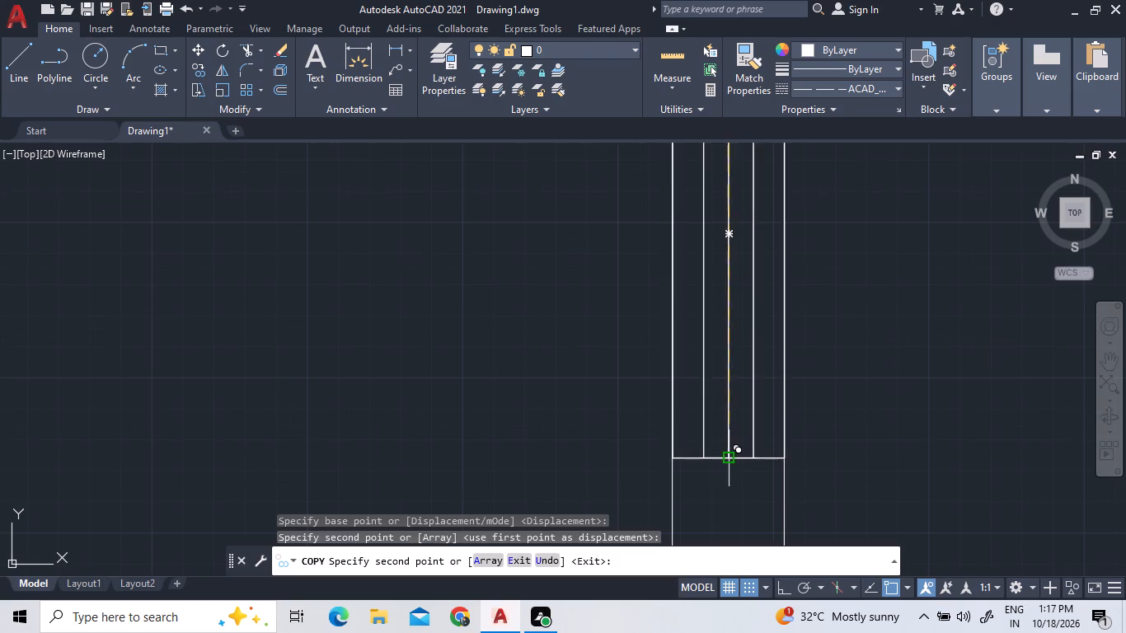
Place another copy of the vertical window in the middle unit's LIVING/DINING wall facing the lifts, aligned between the wall lines.
scroll(720, 396, down, 7)
scroll(855, 394, down, 1)
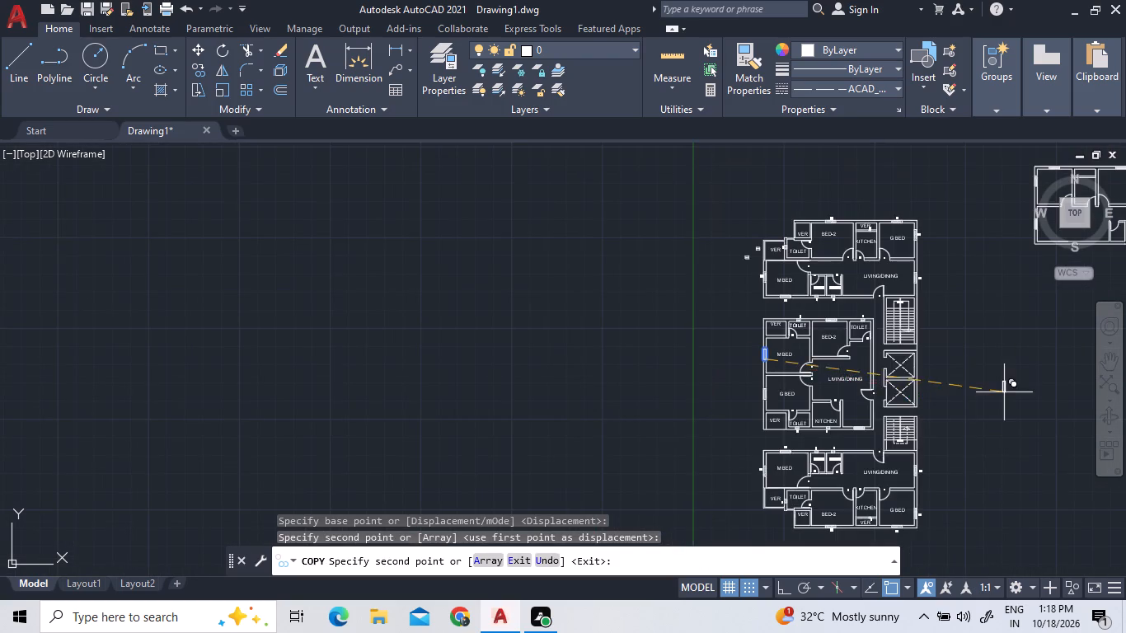
scroll(990, 392, up, 1)
scroll(772, 371, up, 1)
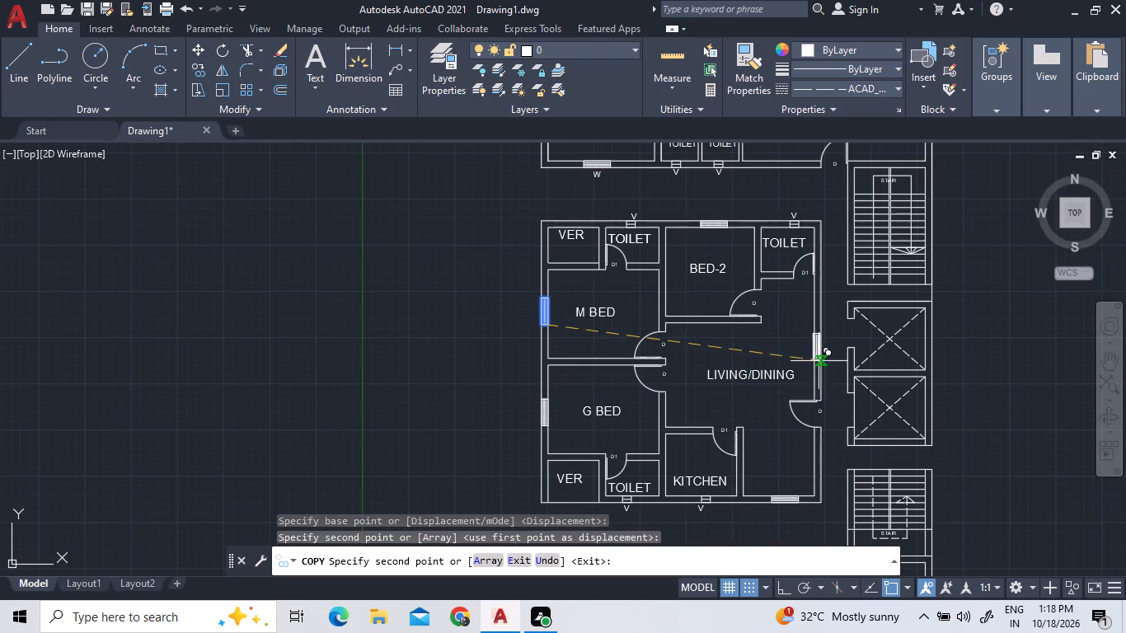
scroll(823, 362, up, 7)
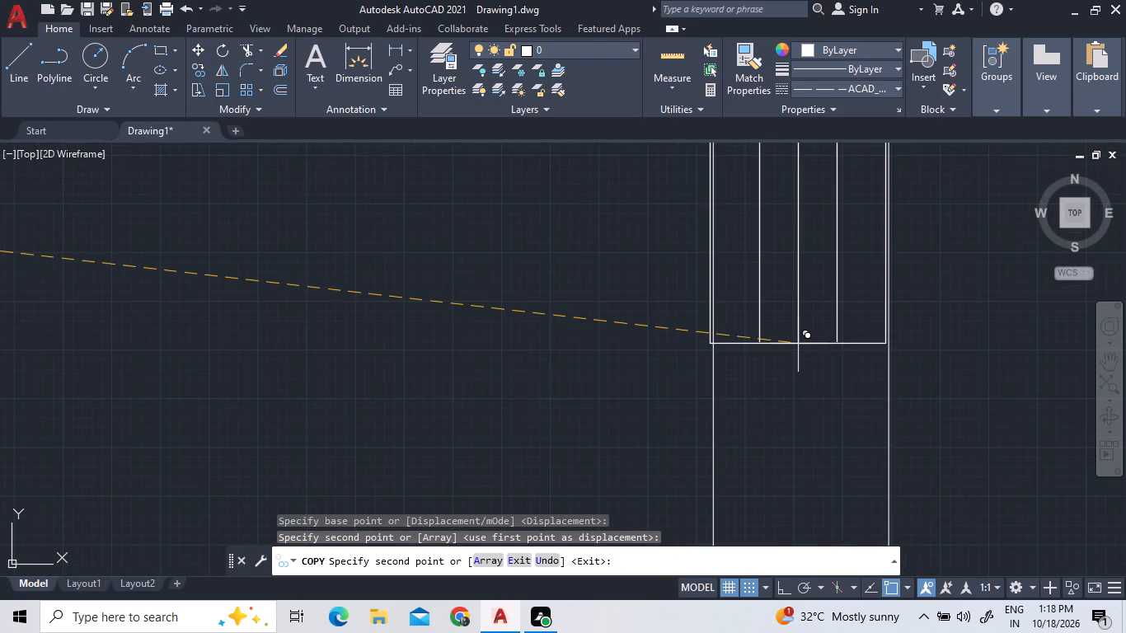
scroll(798, 344, up, 2)
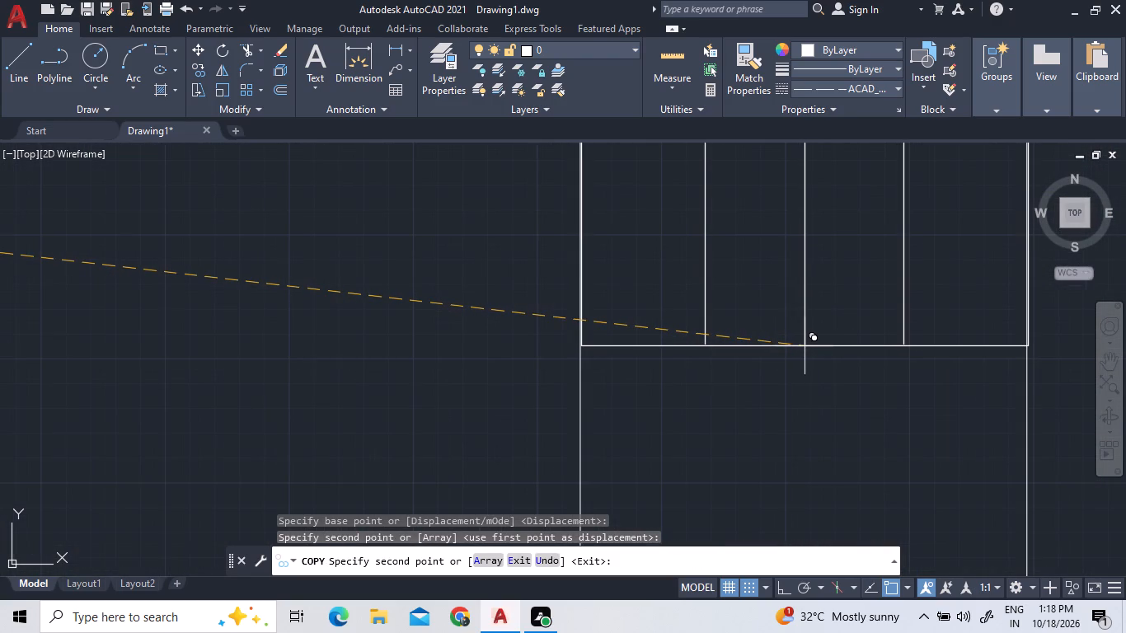
scroll(805, 346, up, 2)
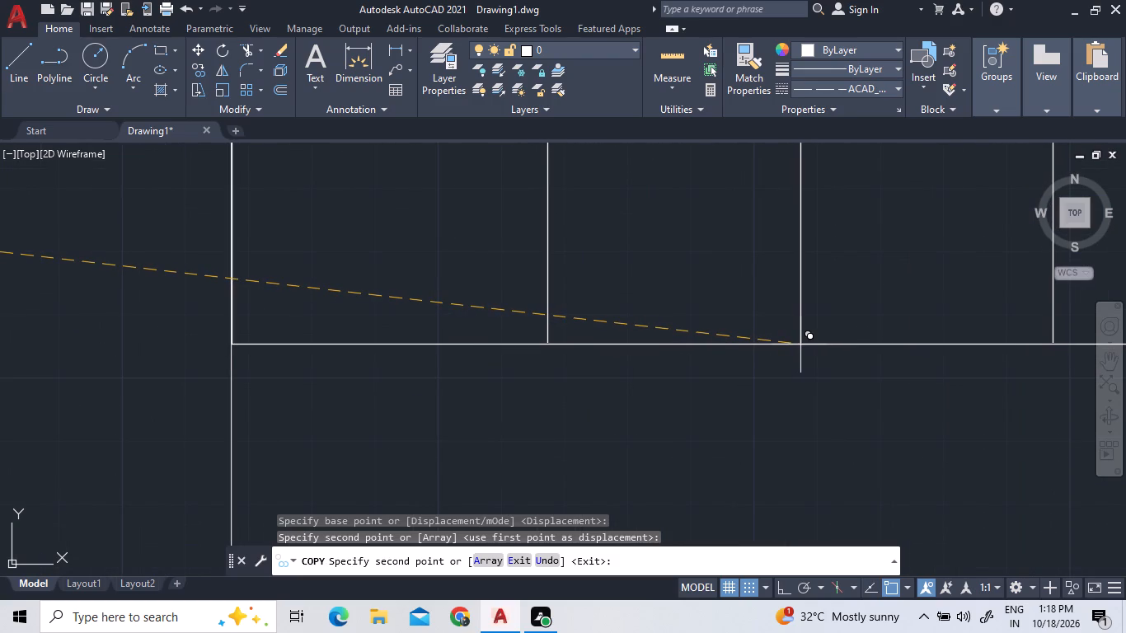
click(800, 345)
scroll(800, 345, down, 12)
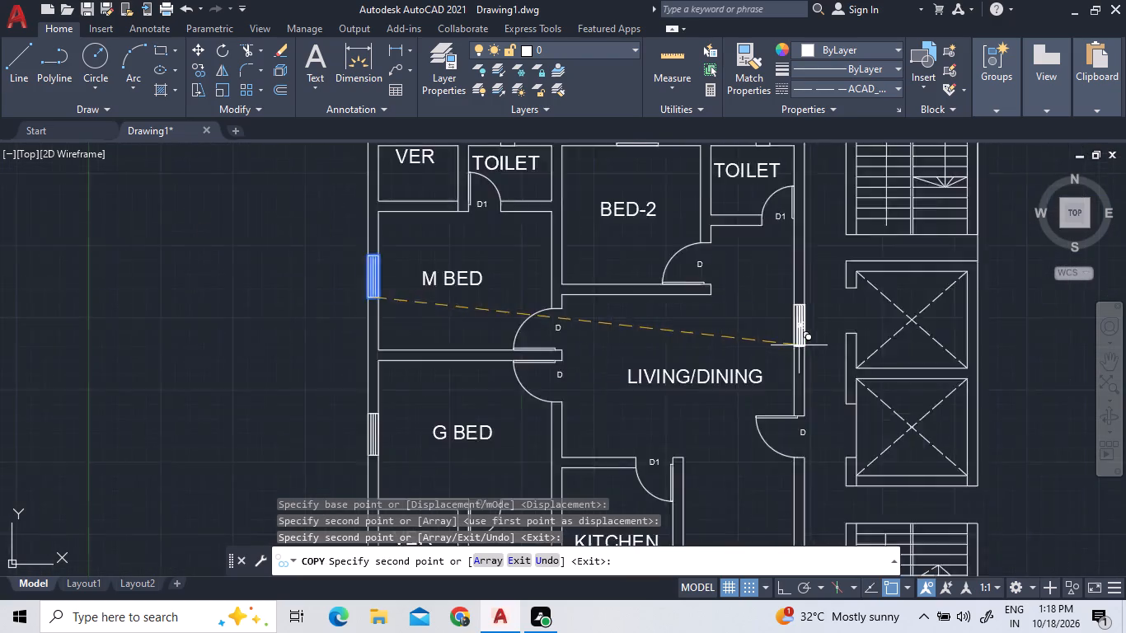
scroll(799, 345, down, 1)
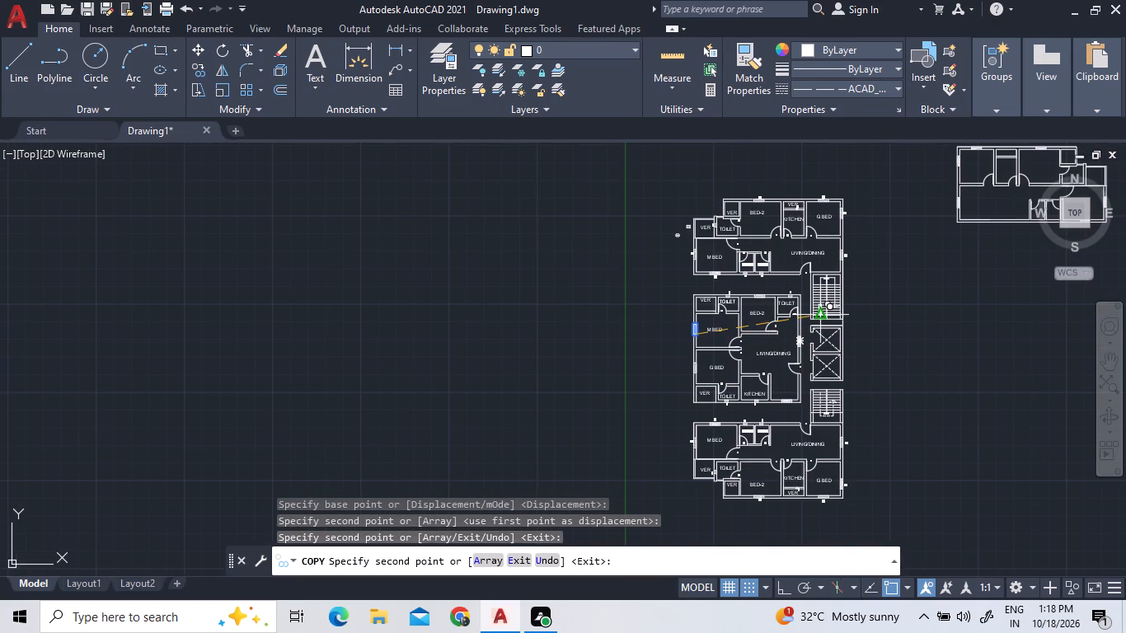
key(Escape)
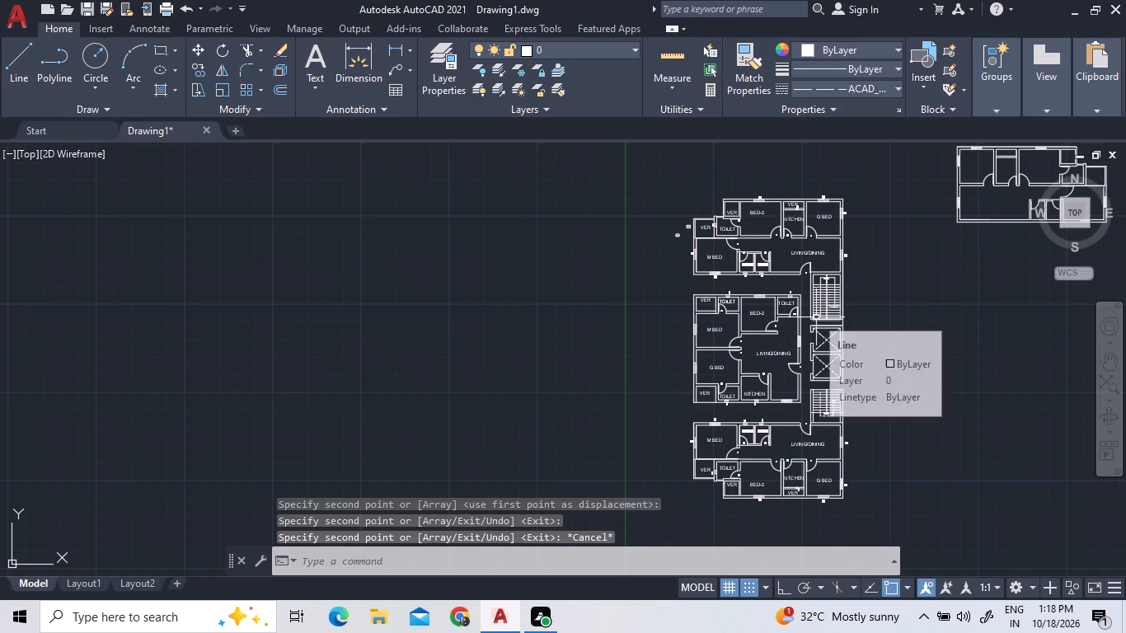
Copy the W label under the upper unit's M BED window to just above the middle unit's BED-2 window.
scroll(810, 324, up, 3)
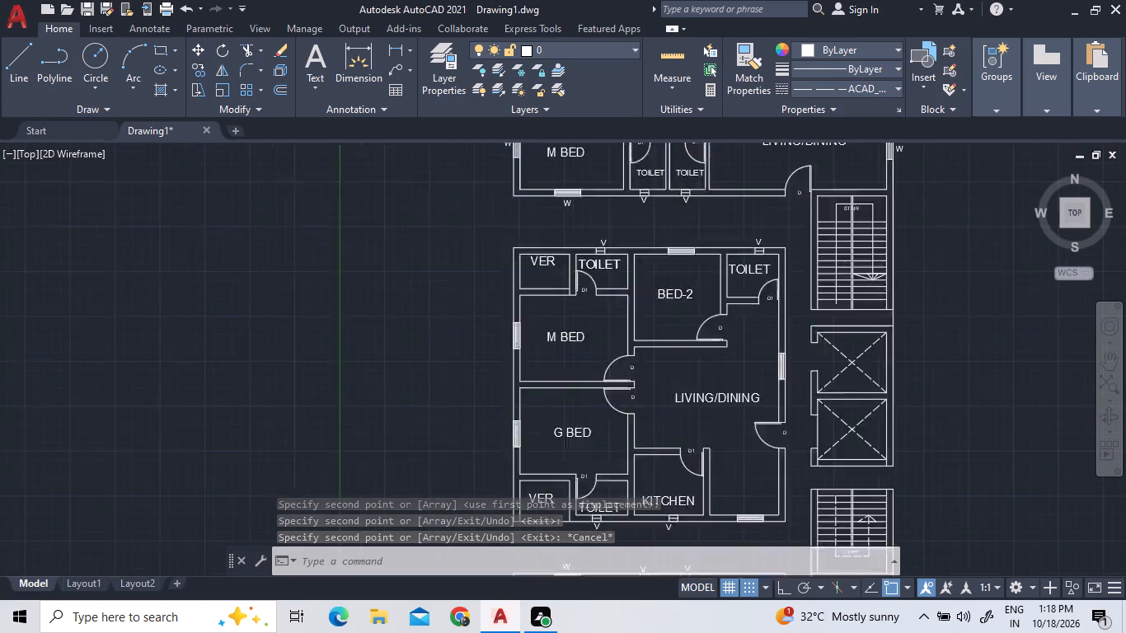
scroll(462, 295, down, 2)
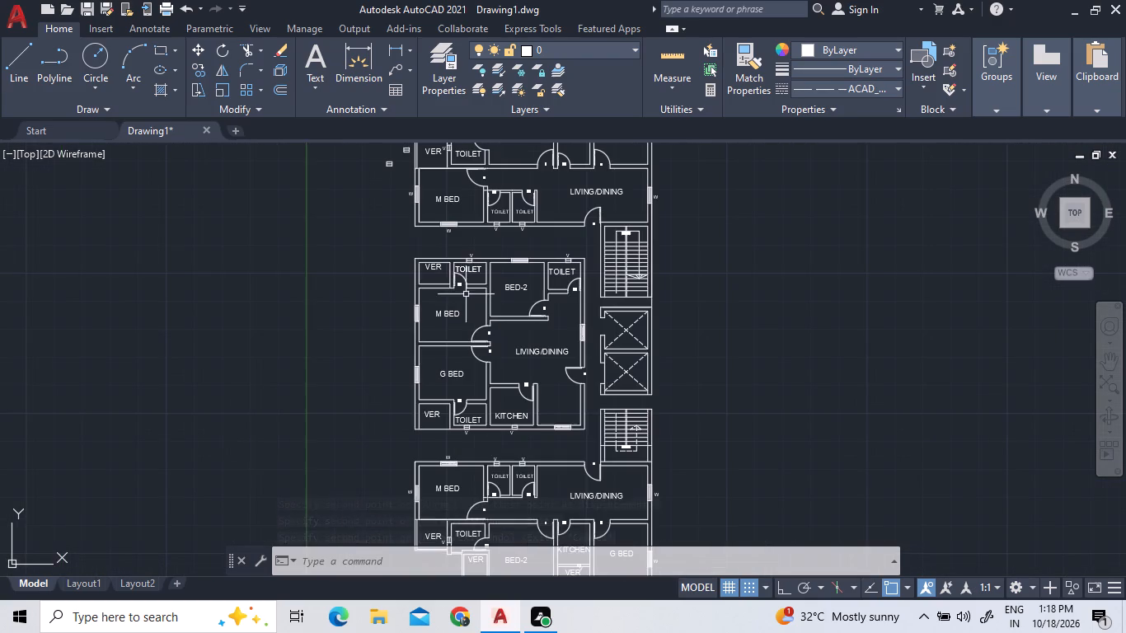
scroll(448, 227, up, 4)
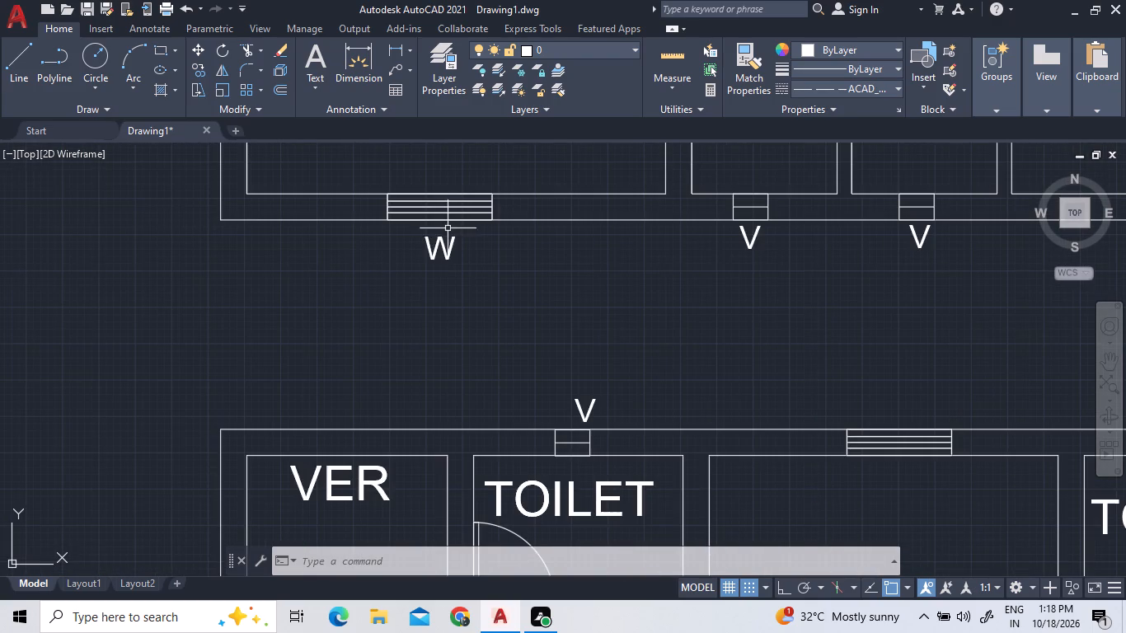
click(440, 243)
right_click(439, 244)
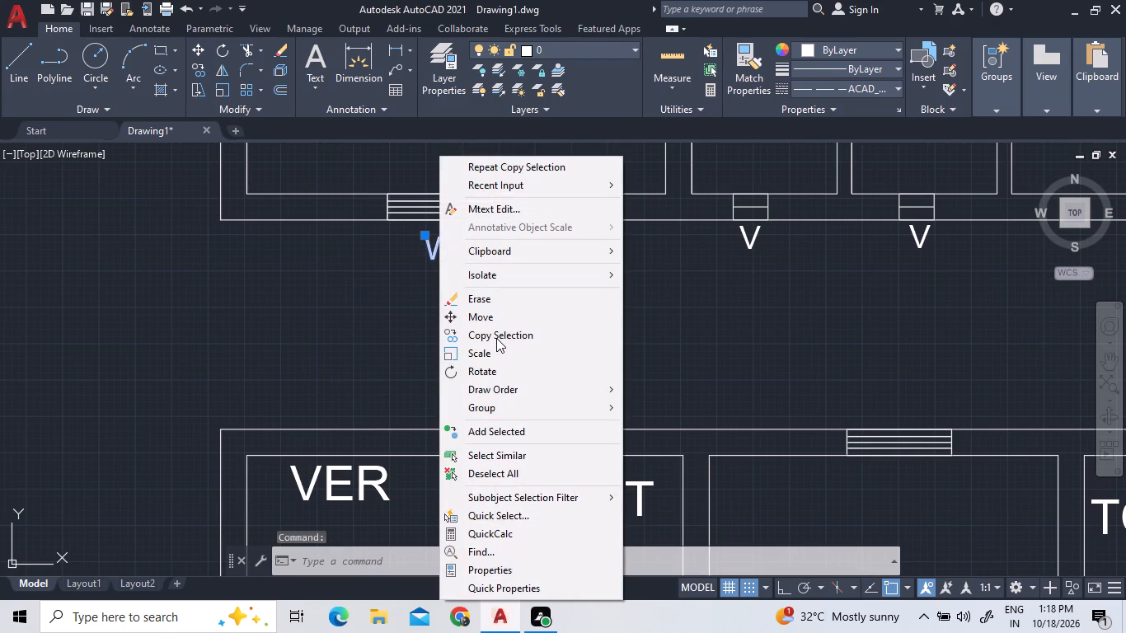
click(496, 338)
click(488, 329)
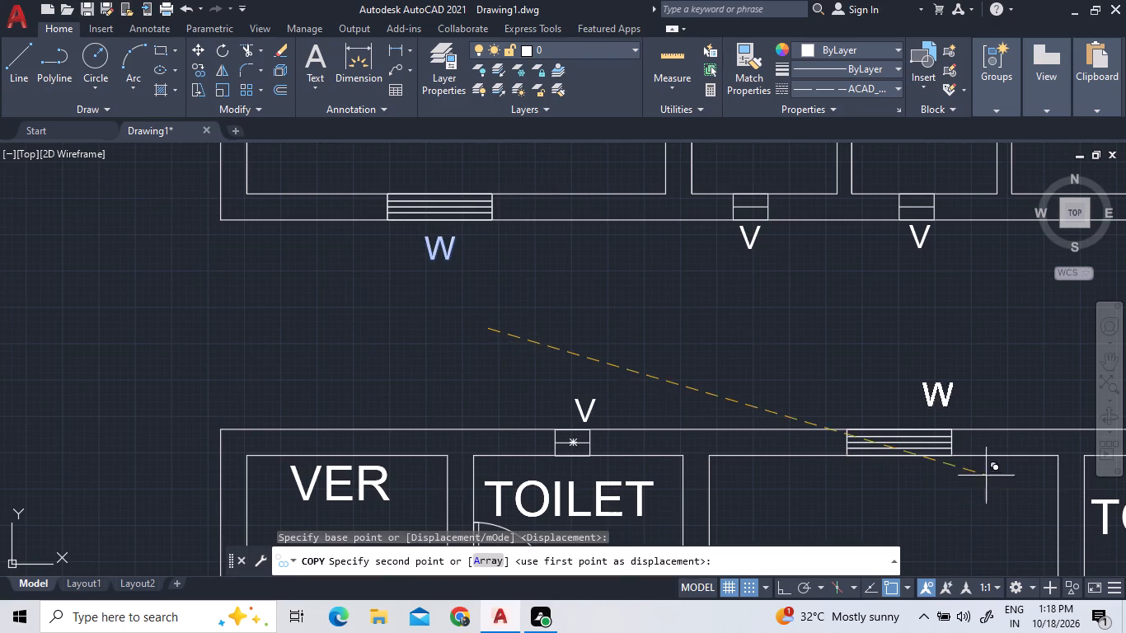
click(940, 489)
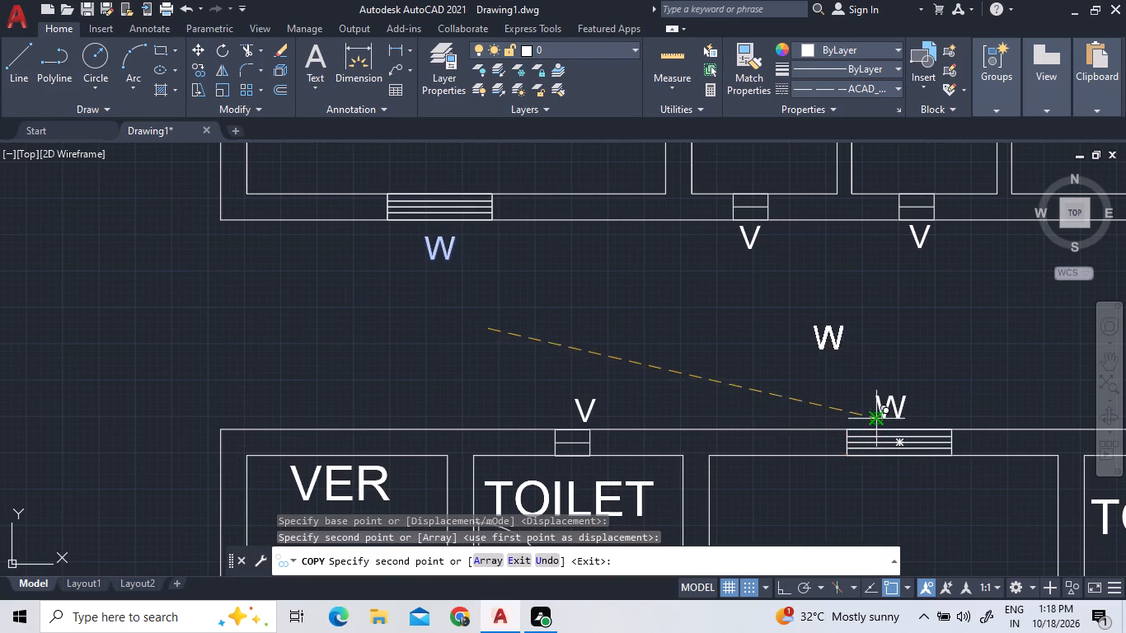
Place W label copies outside the middle unit's M BED side-wall window and beside its LIVING/DINING window facing the lifts.
scroll(881, 424, down, 3)
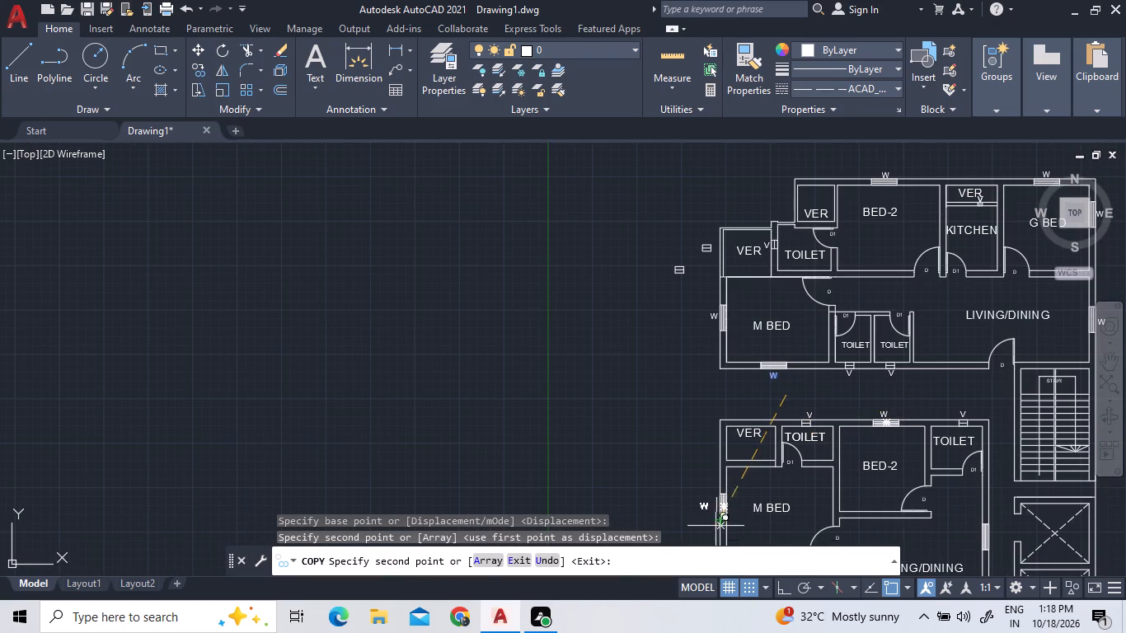
scroll(715, 530, up, 3)
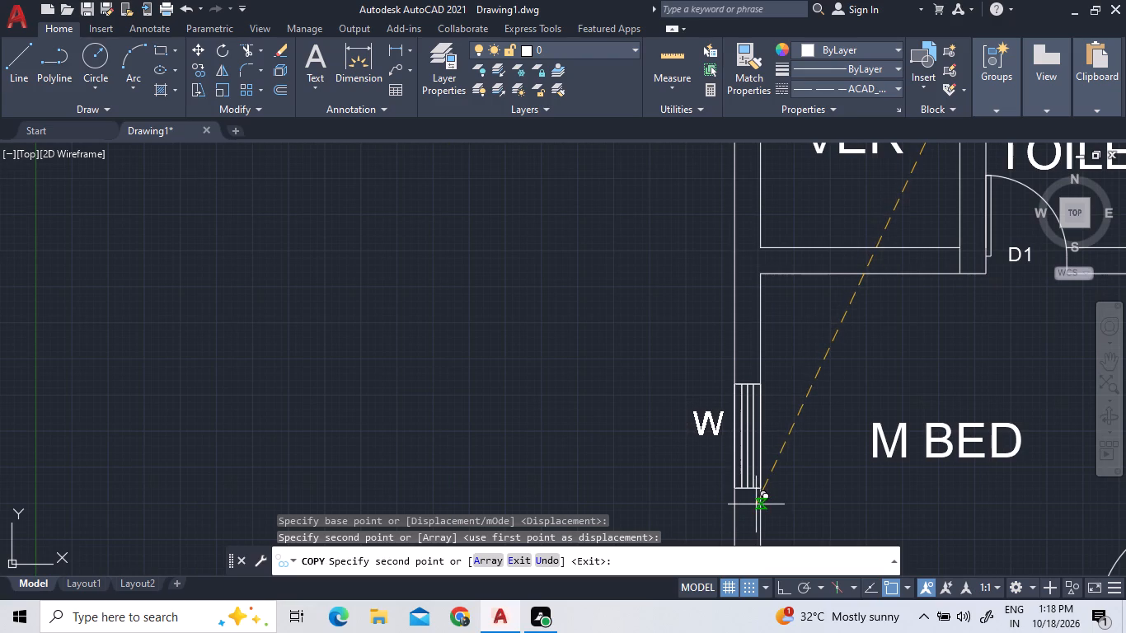
click(757, 505)
scroll(765, 352, down, 5)
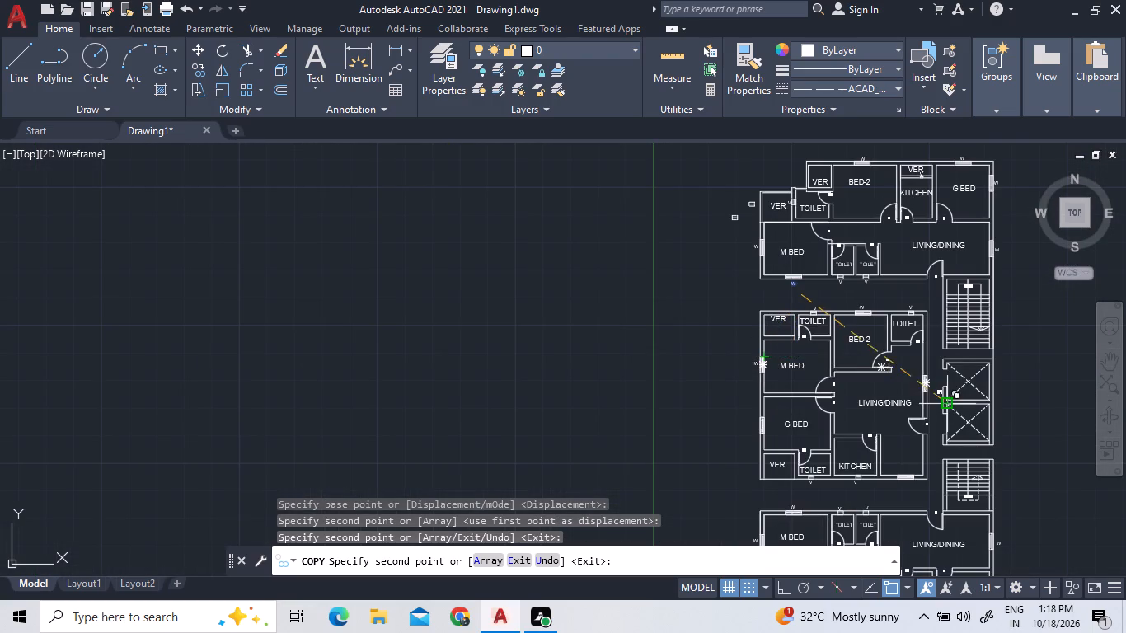
scroll(952, 406, up, 6)
scroll(906, 397, down, 1)
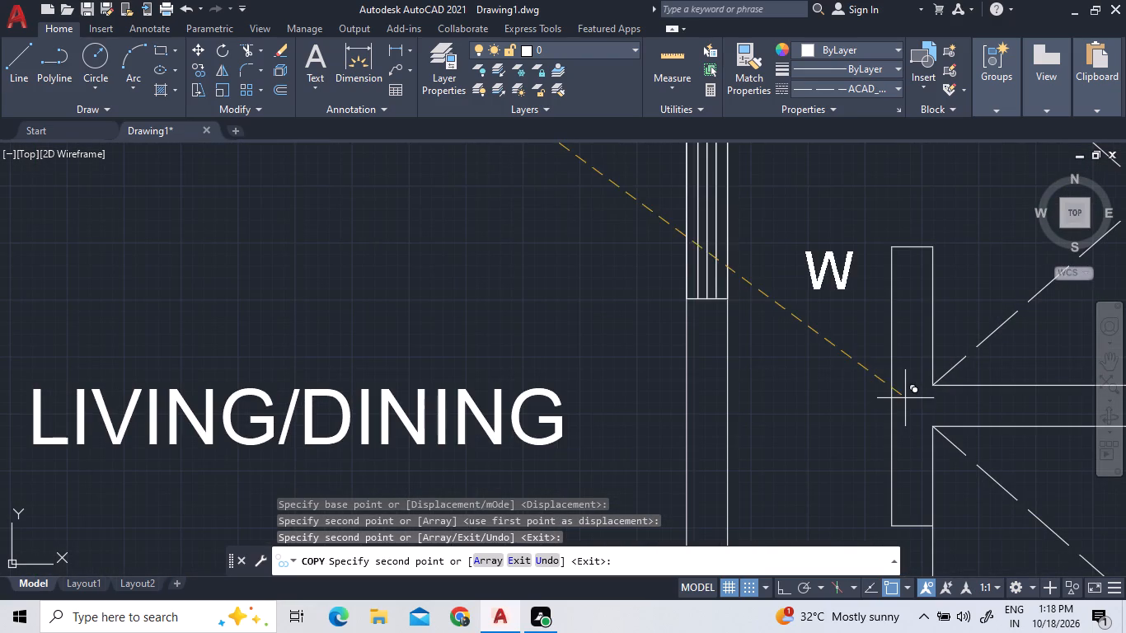
double_click(832, 346)
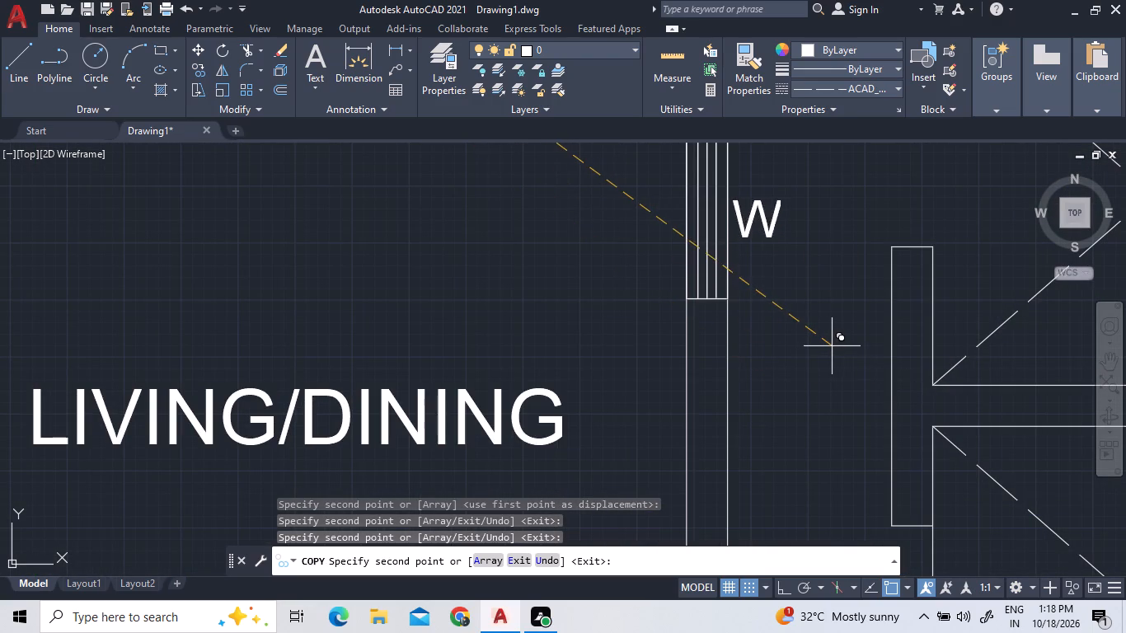
Place W label copies outside the middle unit's G BED window and below the bottom-wall window beyond the kitchen.
scroll(836, 321, down, 5)
scroll(641, 379, up, 3)
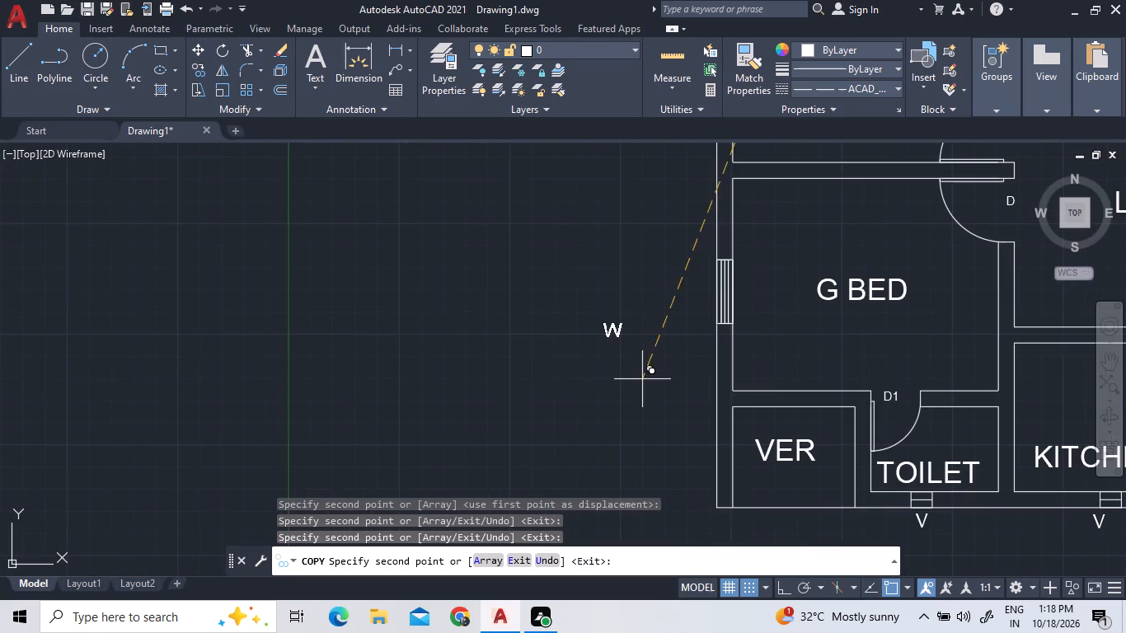
scroll(819, 348, up, 3)
scroll(645, 396, down, 2)
scroll(643, 390, up, 1)
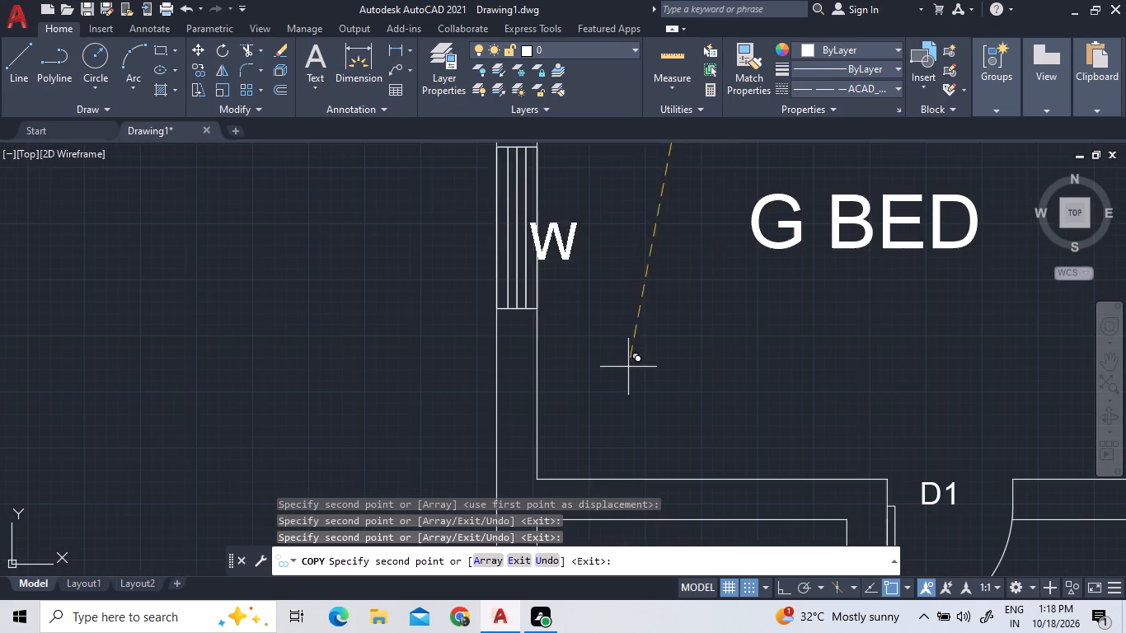
double_click(543, 340)
scroll(643, 313, down, 3)
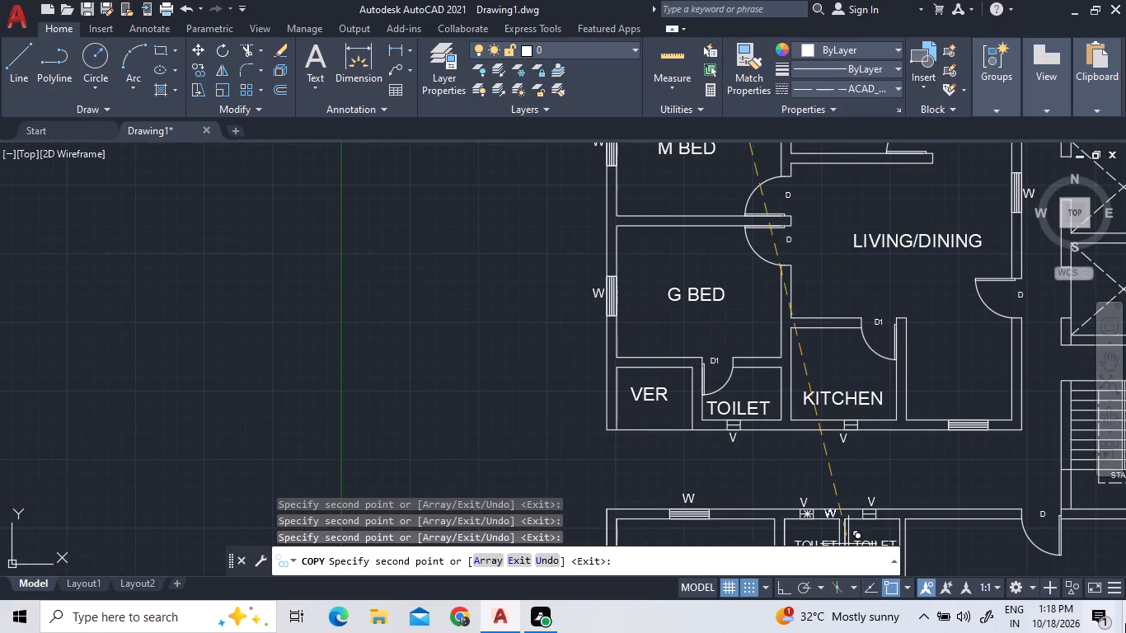
scroll(980, 469, up, 2)
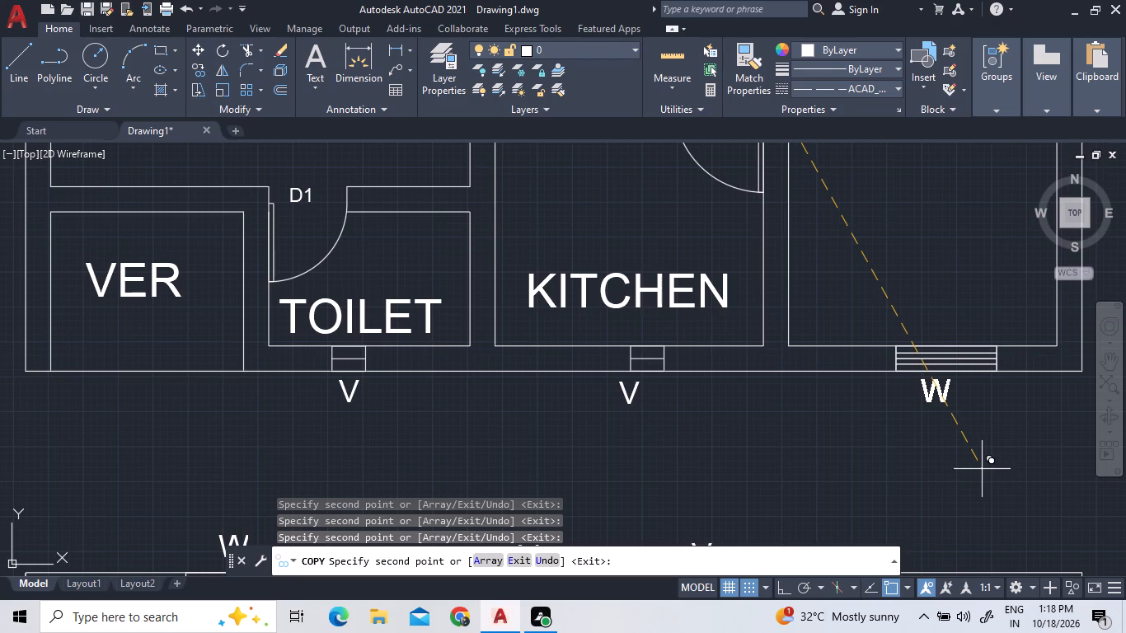
double_click(983, 469)
scroll(946, 571, down, 3)
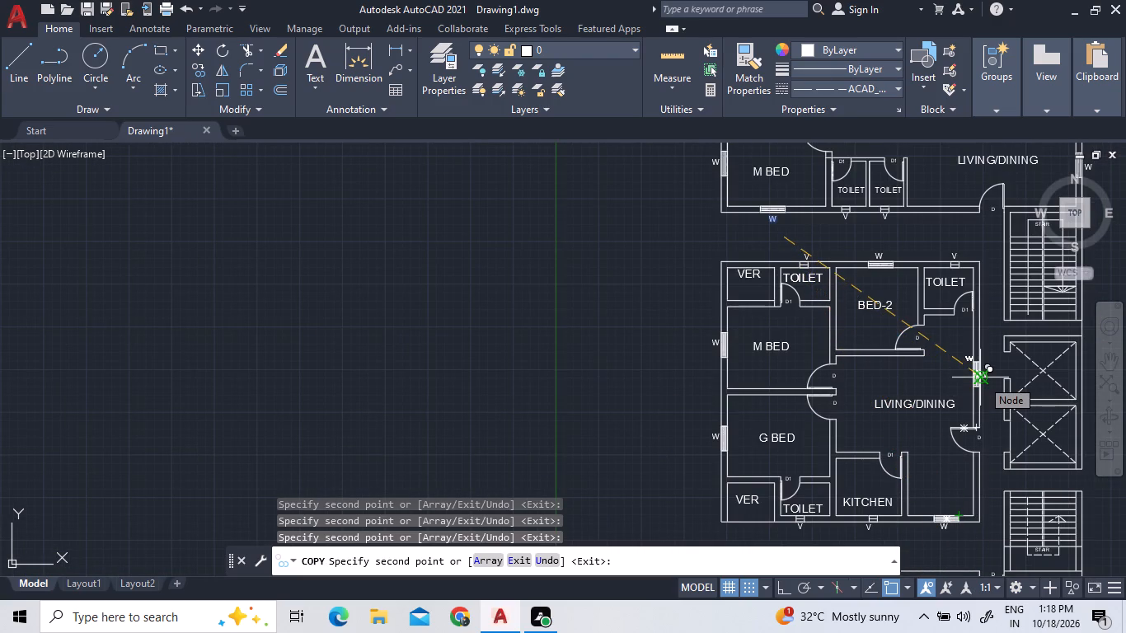
key(Escape)
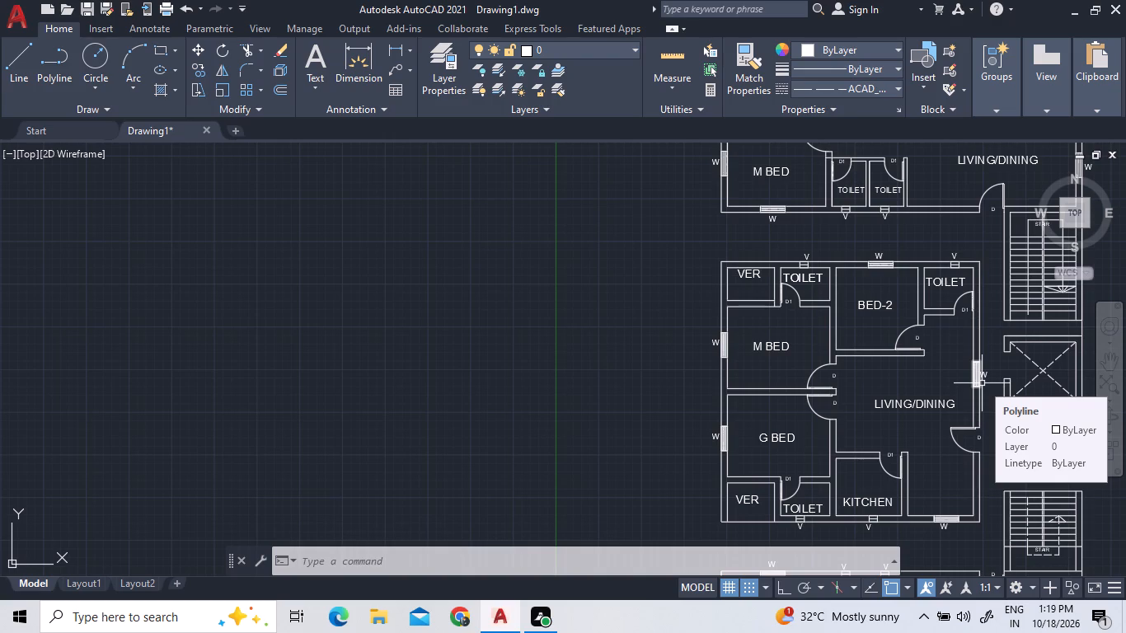
Add the multiline text 12' X10' in the empty space outside the plan, beside the middle unit.
click(323, 67)
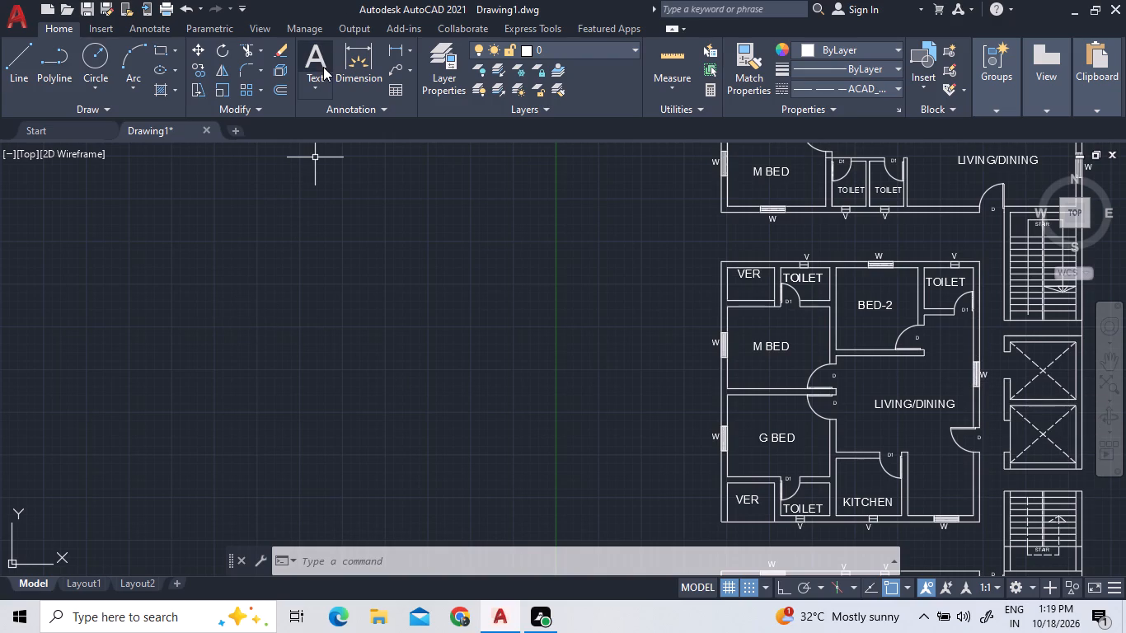
click(242, 290)
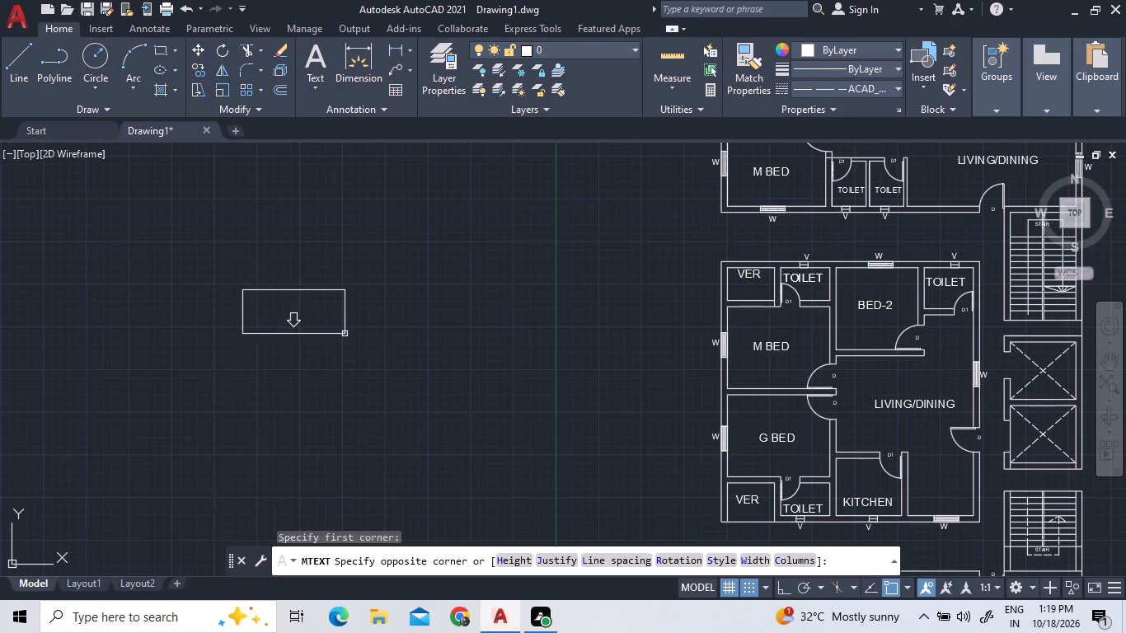
click(350, 339)
text(12')
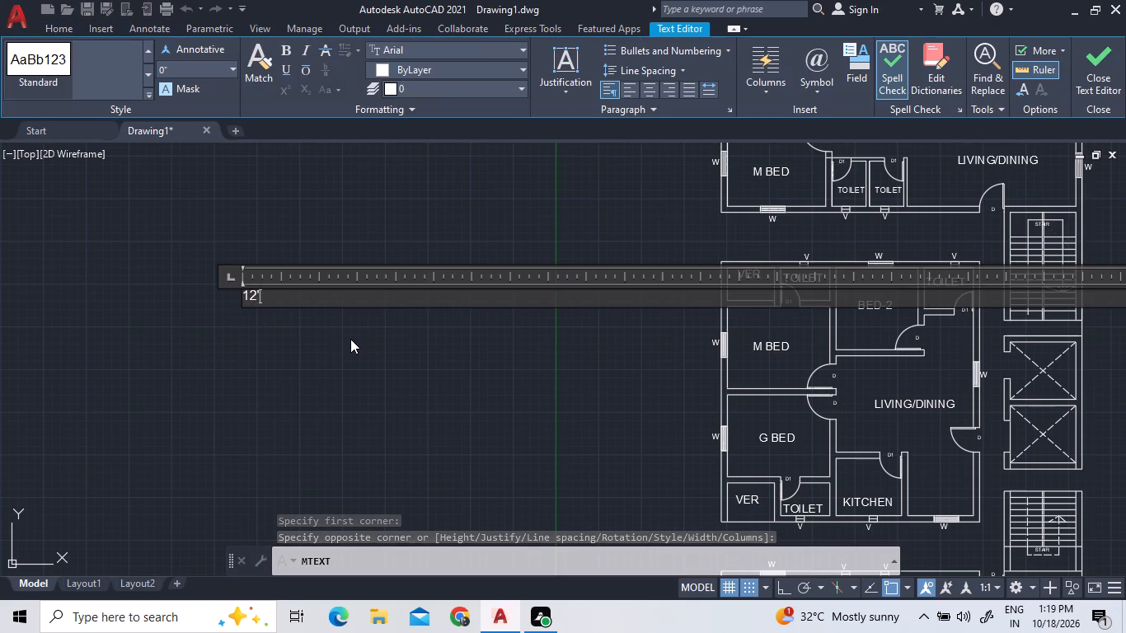
key(space)
key(x)
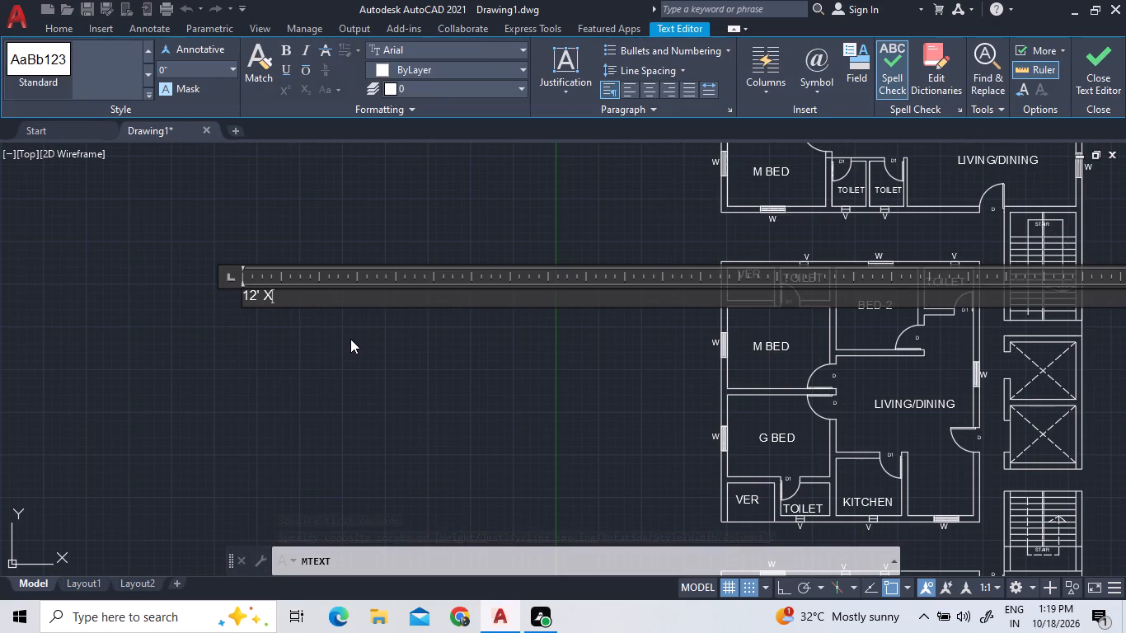
text(10')
Set the text height of the 12' X10' text outside the plan to 1' and finish editing it.
double_click(349, 300)
triple_click(349, 300)
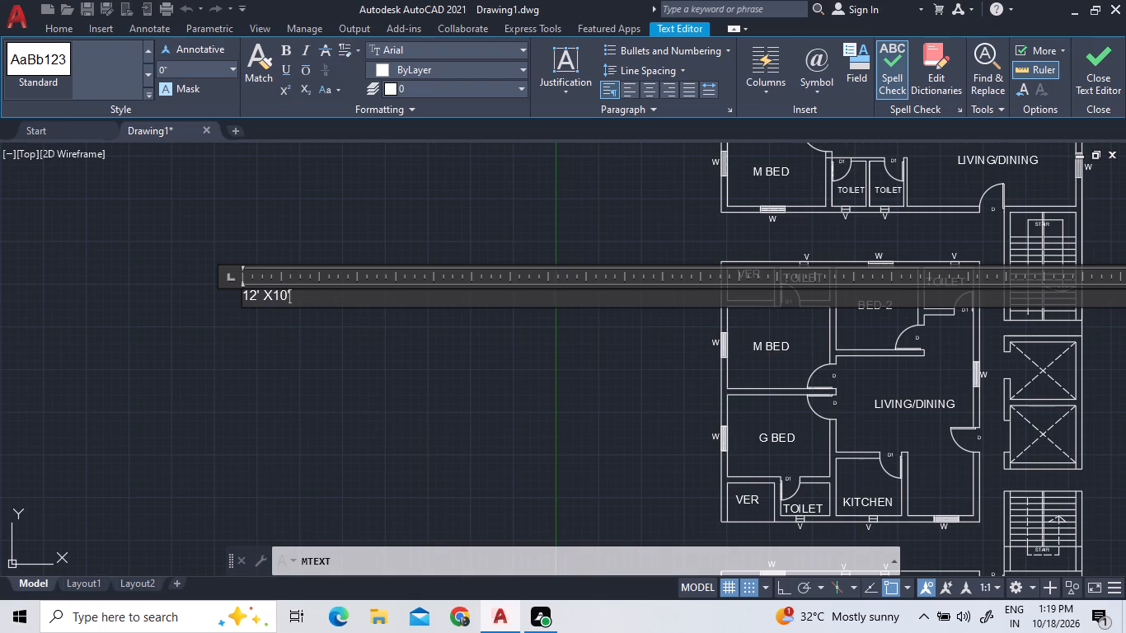
triple_click(349, 300)
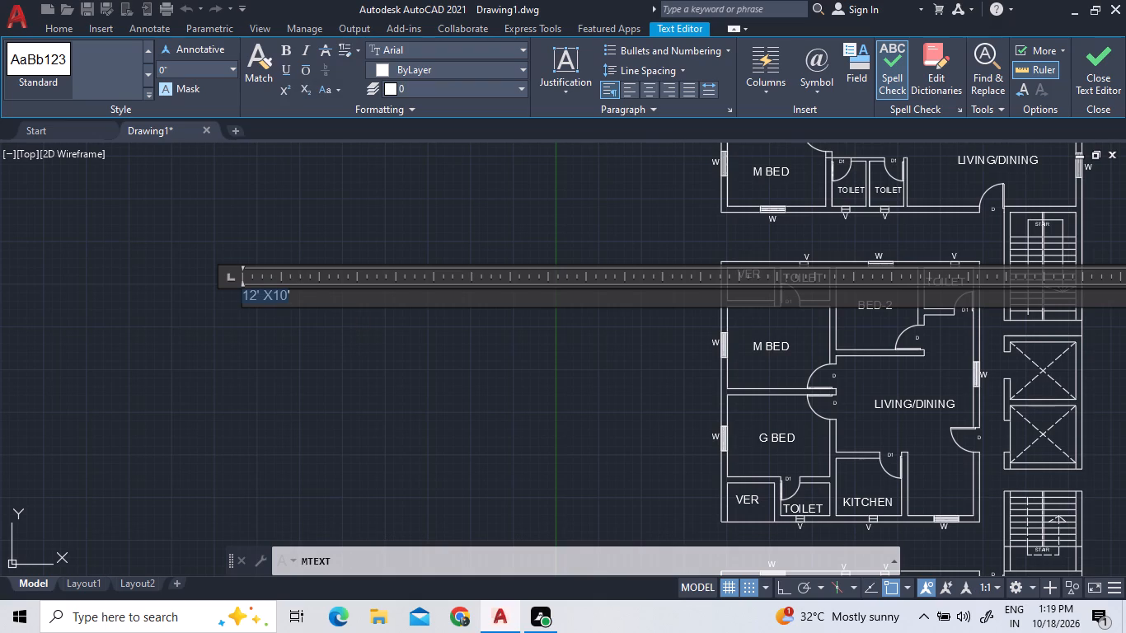
triple_click(349, 300)
triple_click(349, 300)
double_click(232, 76)
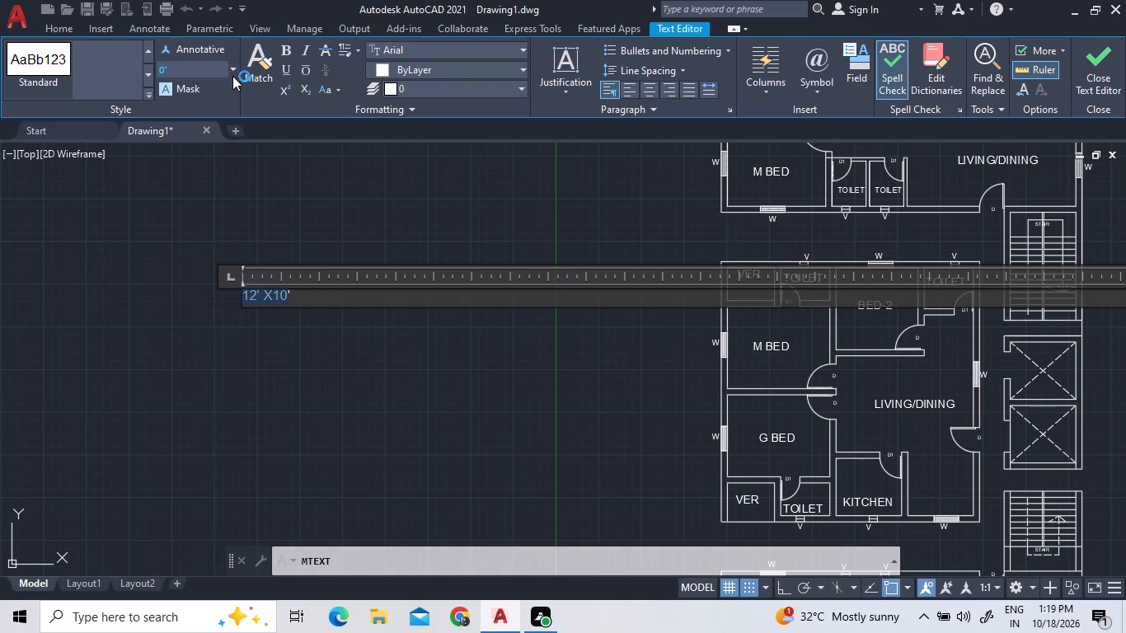
click(232, 76)
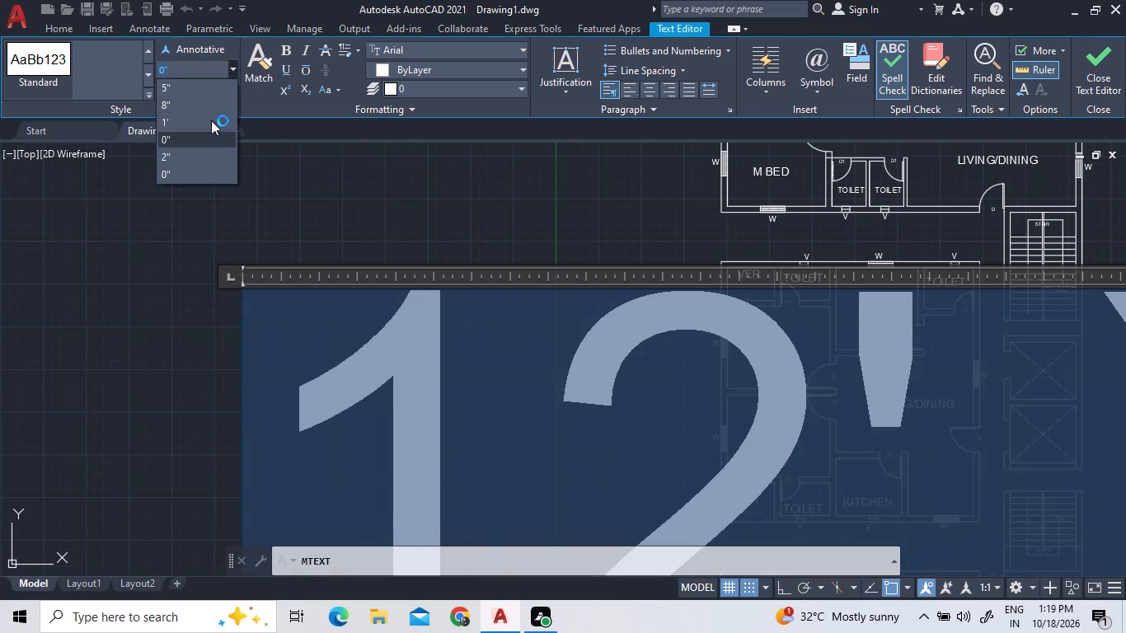
double_click(209, 126)
double_click(231, 166)
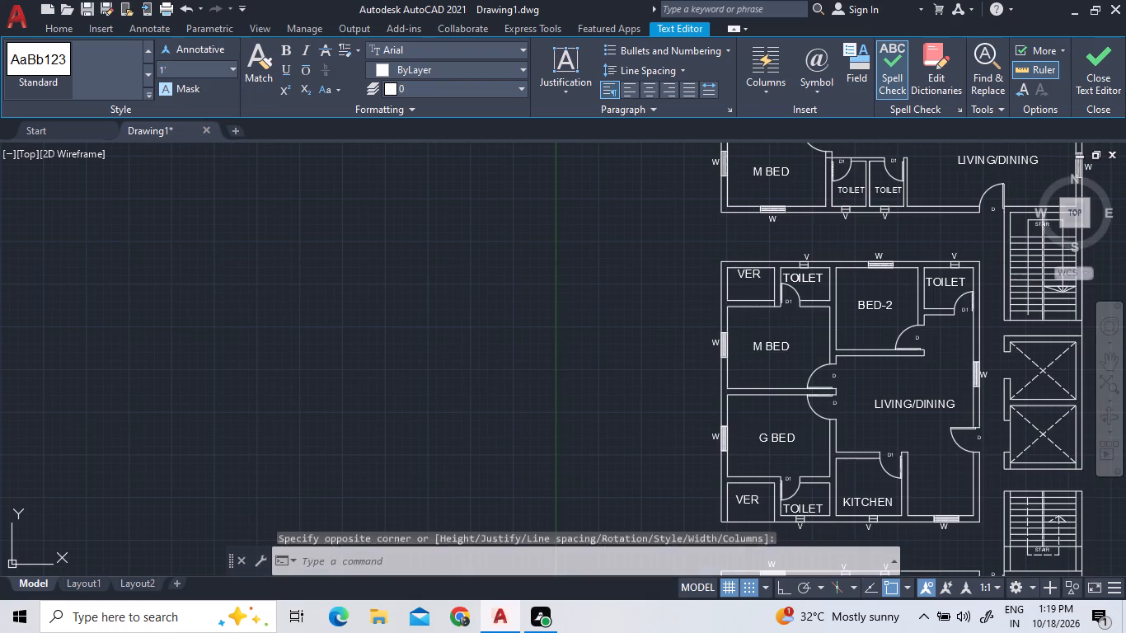
Copy the 12' X10' text into the middle unit's G BED and M BED, below the room names.
click(305, 316)
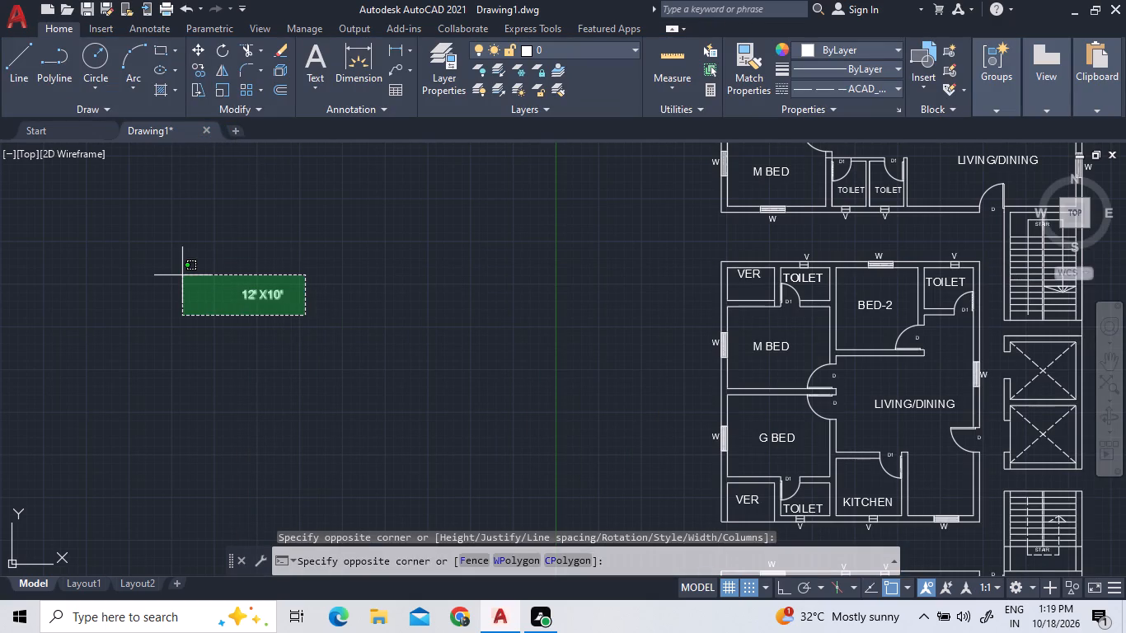
double_click(182, 275)
right_click(186, 270)
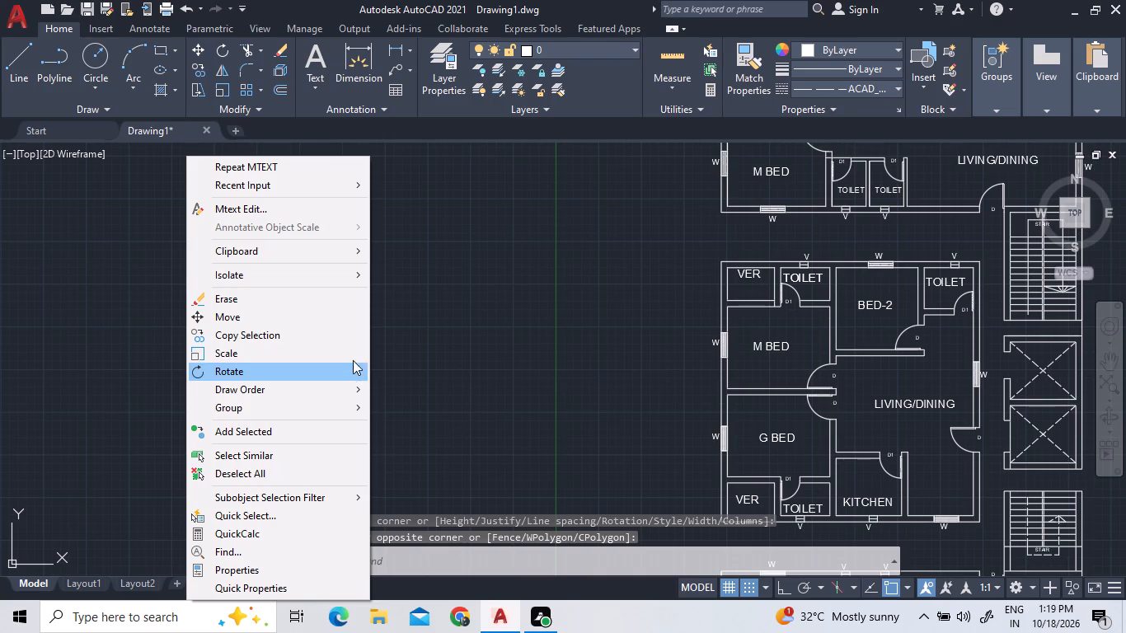
click(349, 329)
double_click(342, 335)
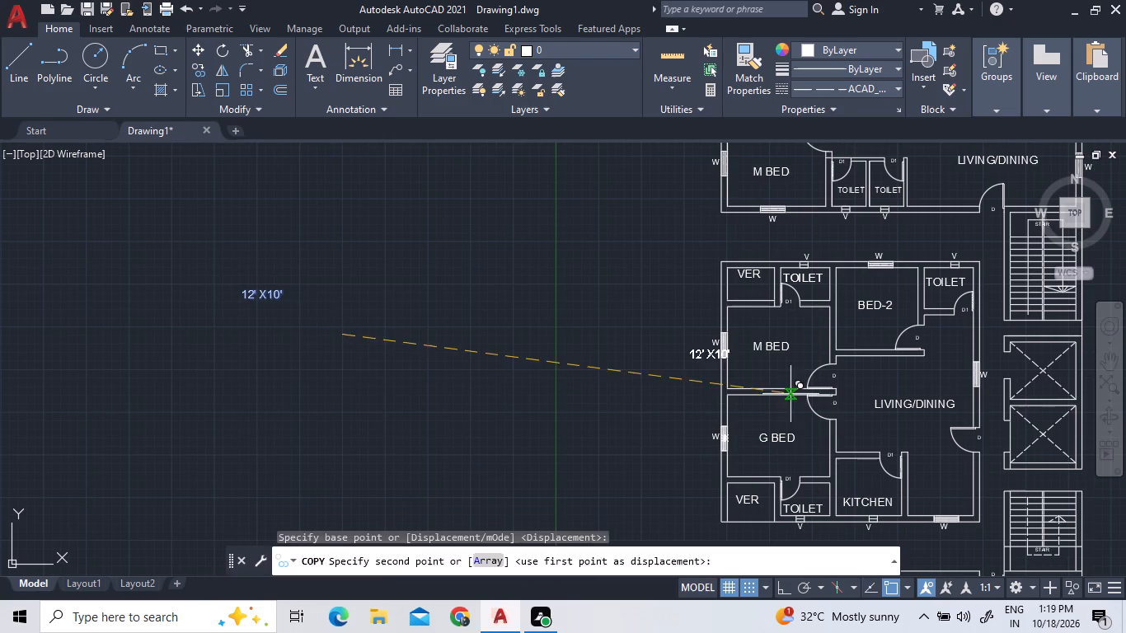
double_click(871, 490)
double_click(859, 415)
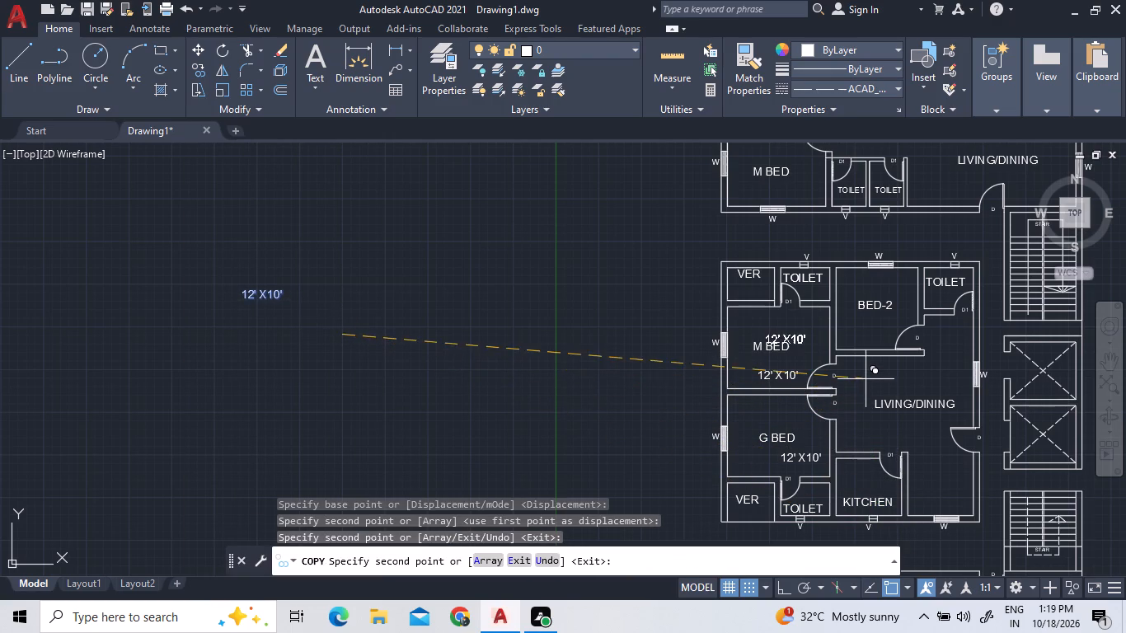
Place further copies of the 12' X10' text in the upper unit's M BED, above its name, and BED-2, below its name.
scroll(1001, 449, down, 1)
scroll(914, 278, up, 1)
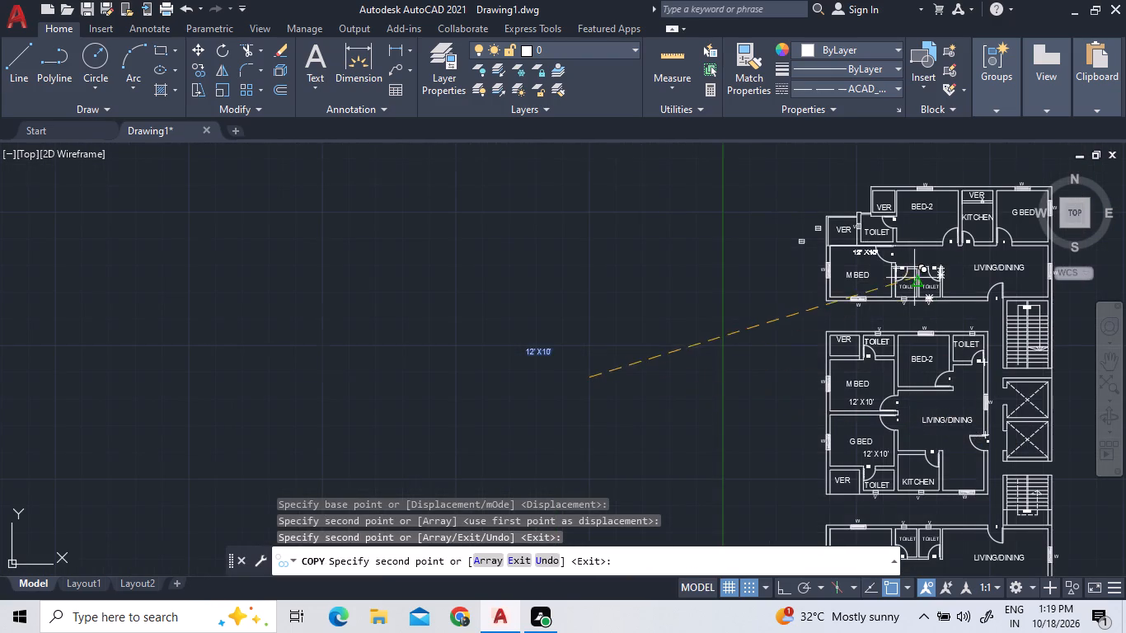
scroll(914, 278, up, 2)
click(887, 296)
scroll(888, 422, down, 1)
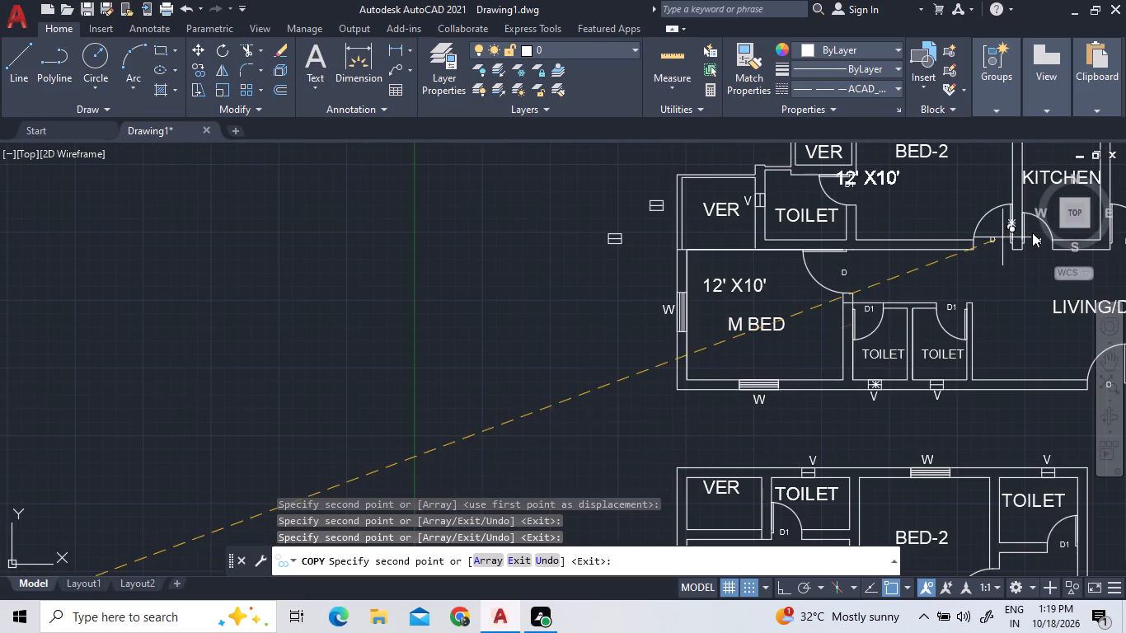
scroll(1052, 279, down, 3)
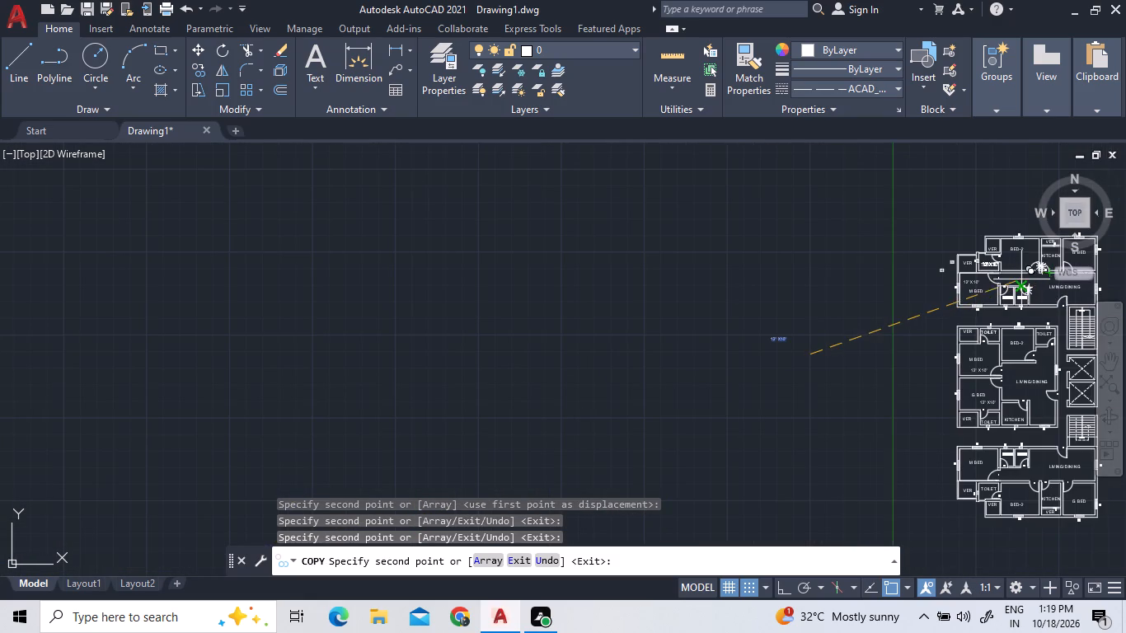
middle_drag(1045, 279, 280, 286)
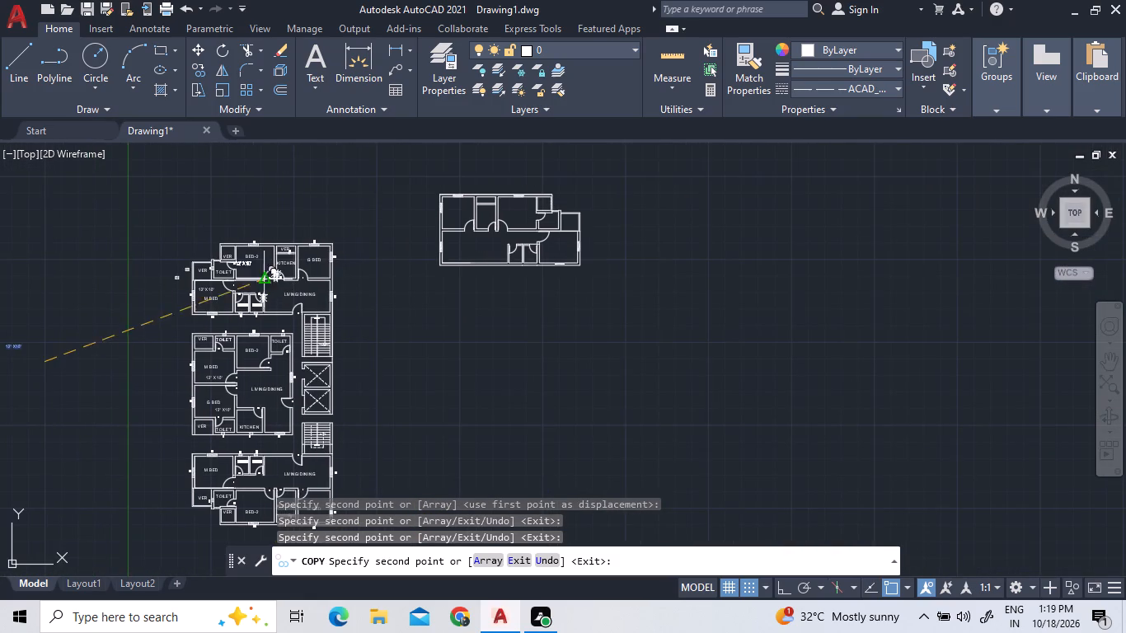
scroll(246, 273, up, 4)
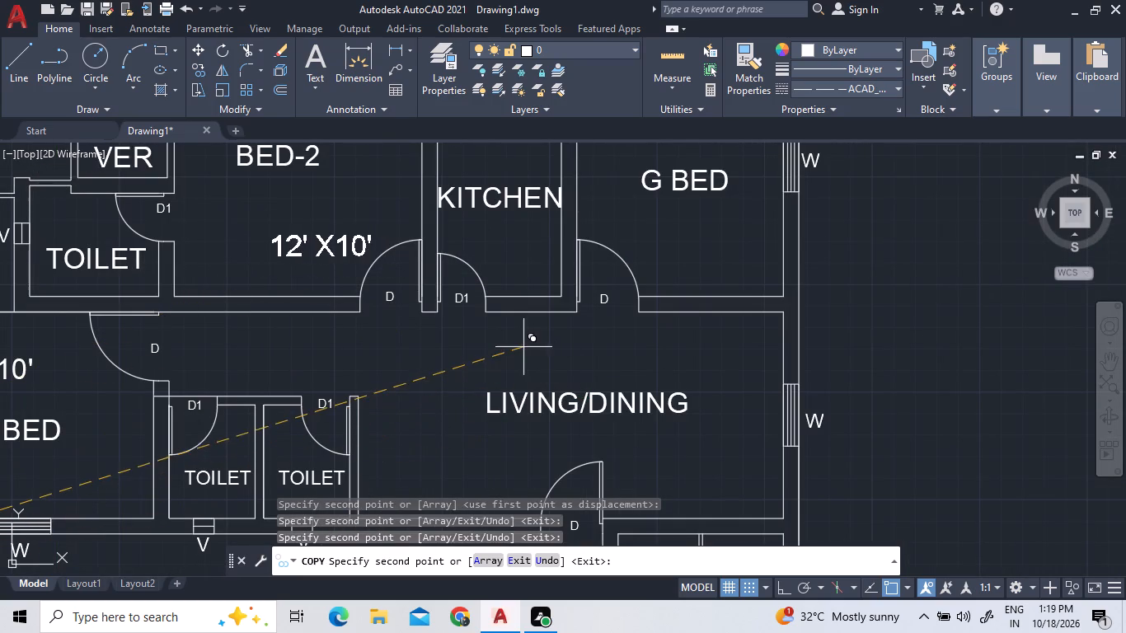
click(511, 335)
Place additional 12' X10' copies above the M BED and G BED names in the middle unit.
scroll(522, 287, down, 2)
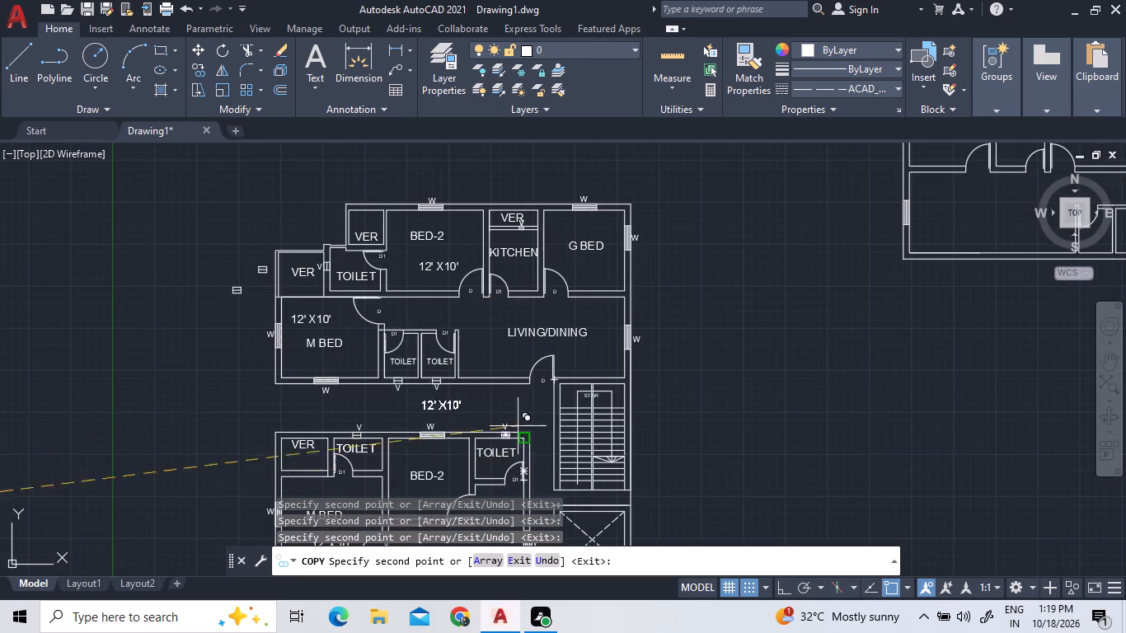
scroll(504, 326, down, 1)
scroll(439, 499, up, 3)
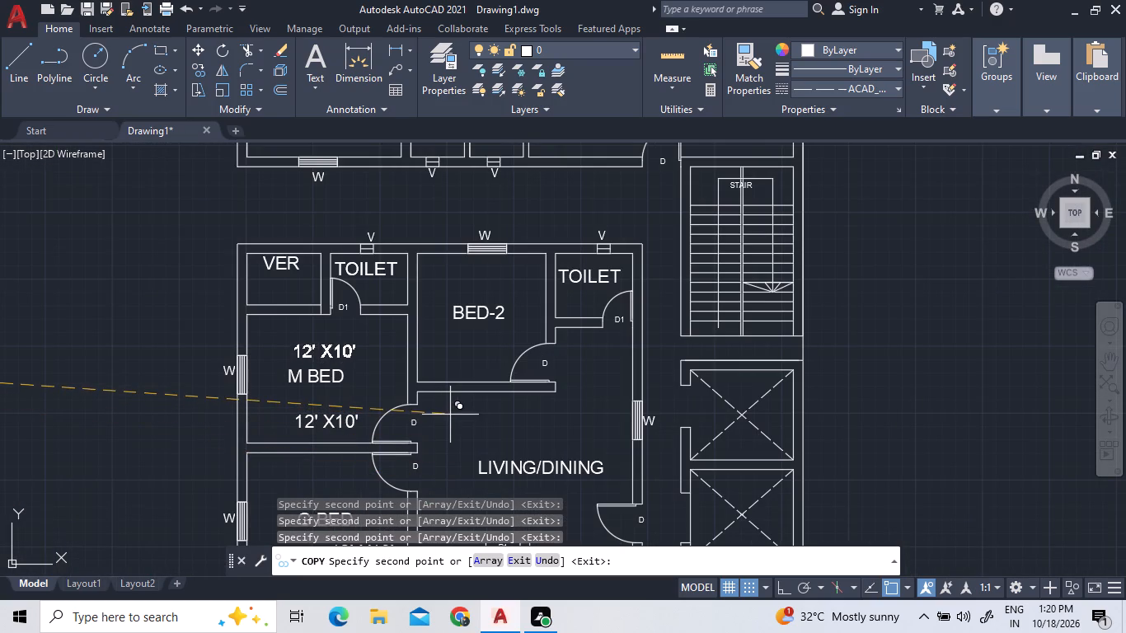
double_click(450, 415)
scroll(459, 374, down, 3)
scroll(462, 469, up, 2)
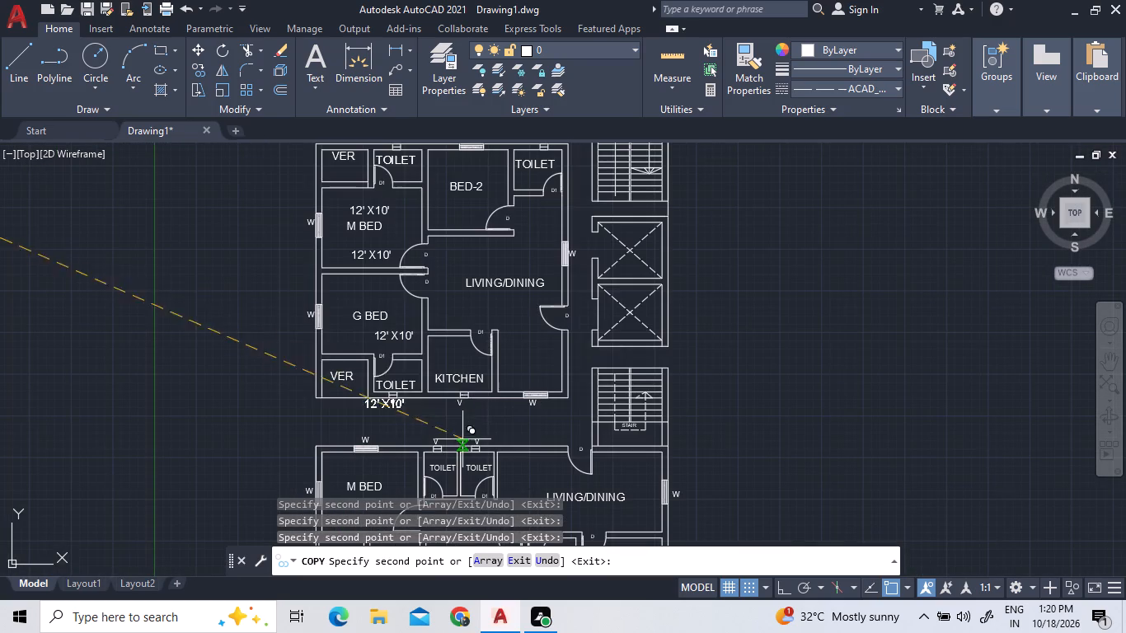
click(451, 340)
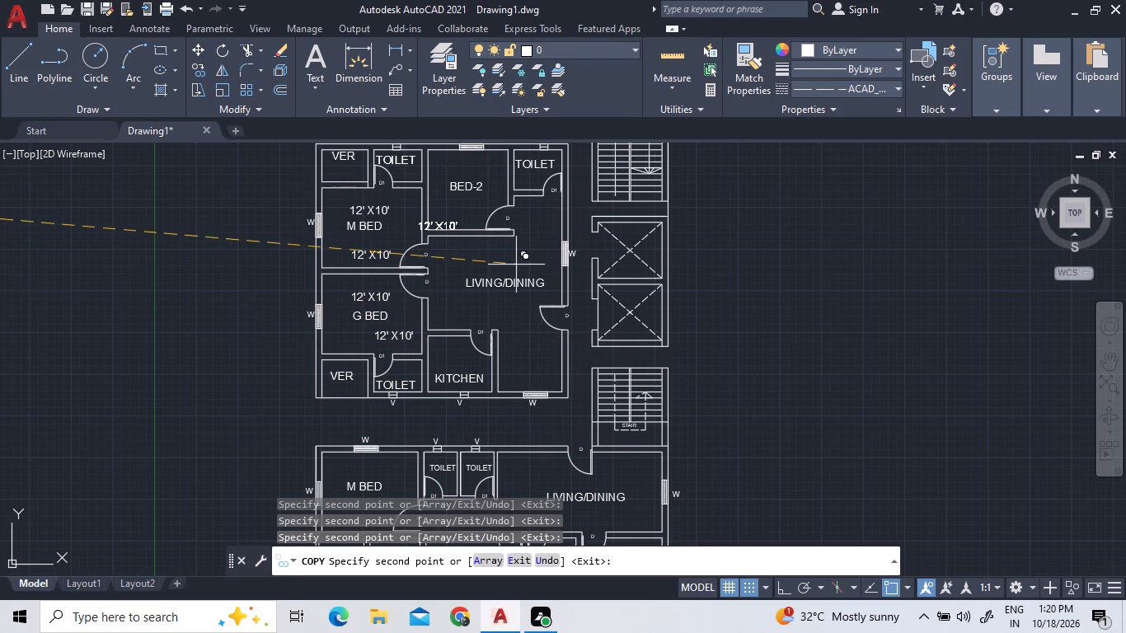
Place 12' X10' copies above the M BED, BED-2 and G BED names in the lower unit and end the copying.
scroll(535, 435, down, 1)
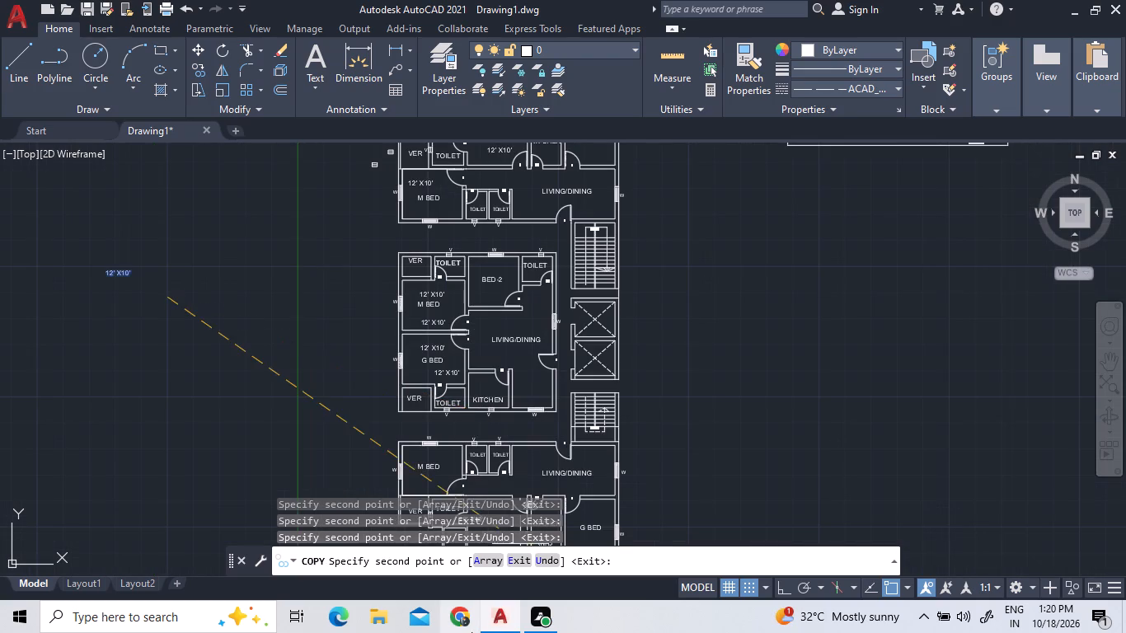
click(488, 484)
scroll(490, 321, down, 3)
scroll(482, 397, up, 2)
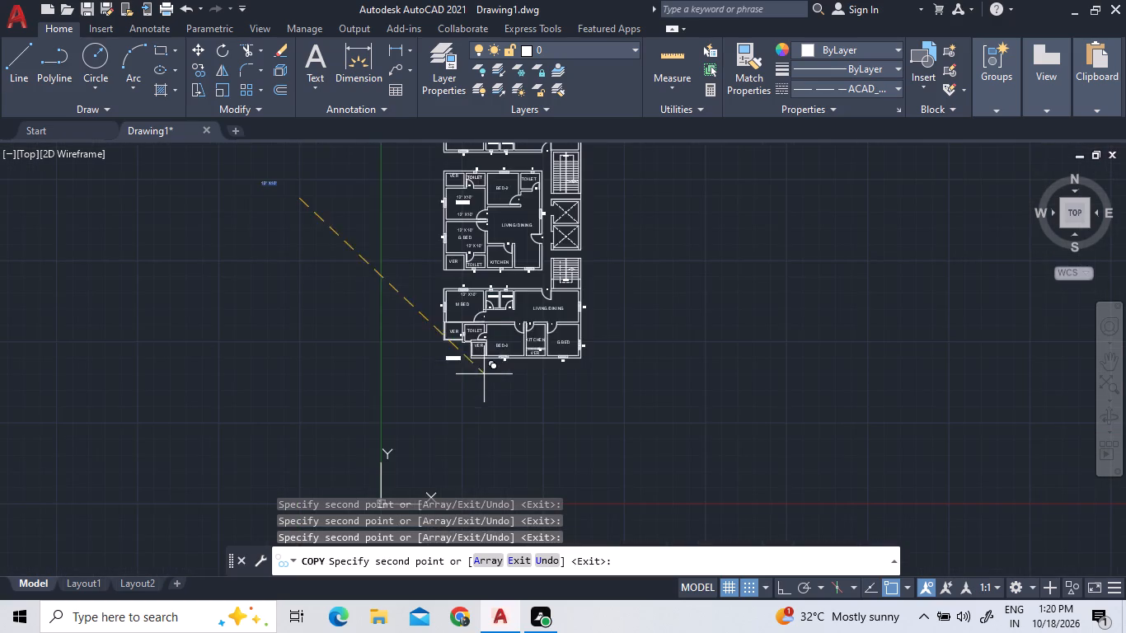
scroll(494, 337, up, 3)
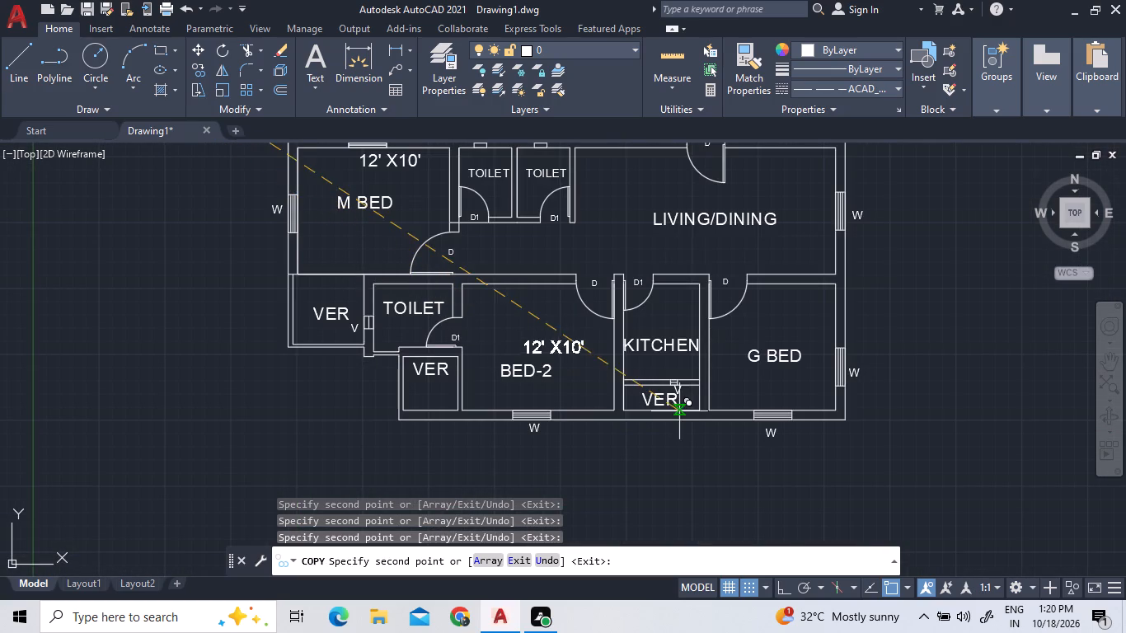
double_click(678, 398)
scroll(647, 491, down, 2)
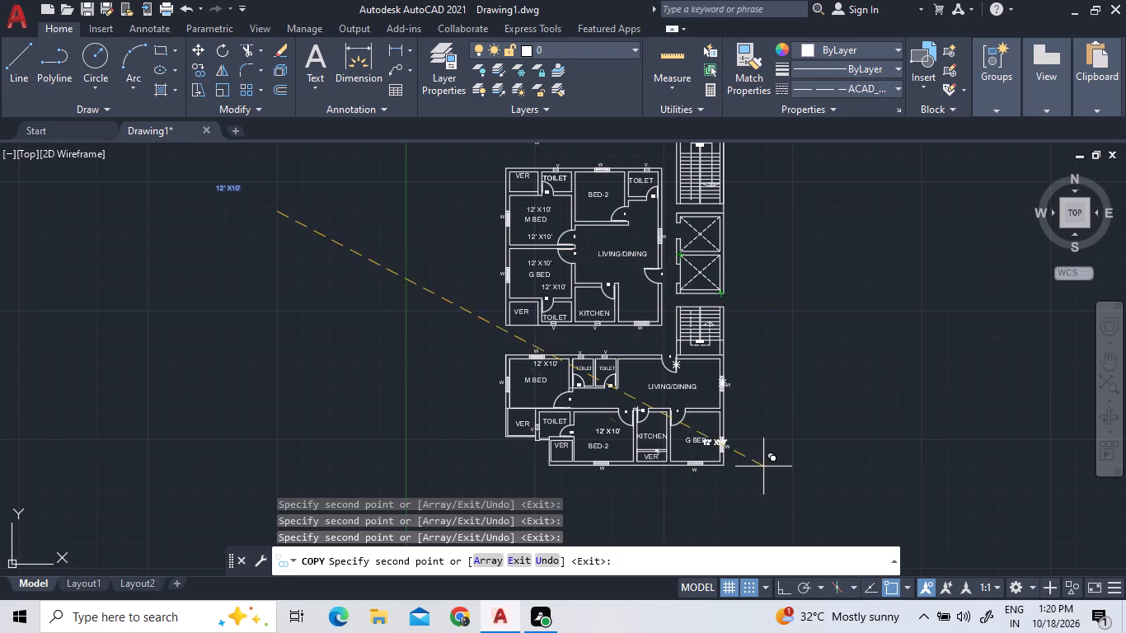
scroll(776, 460, up, 2)
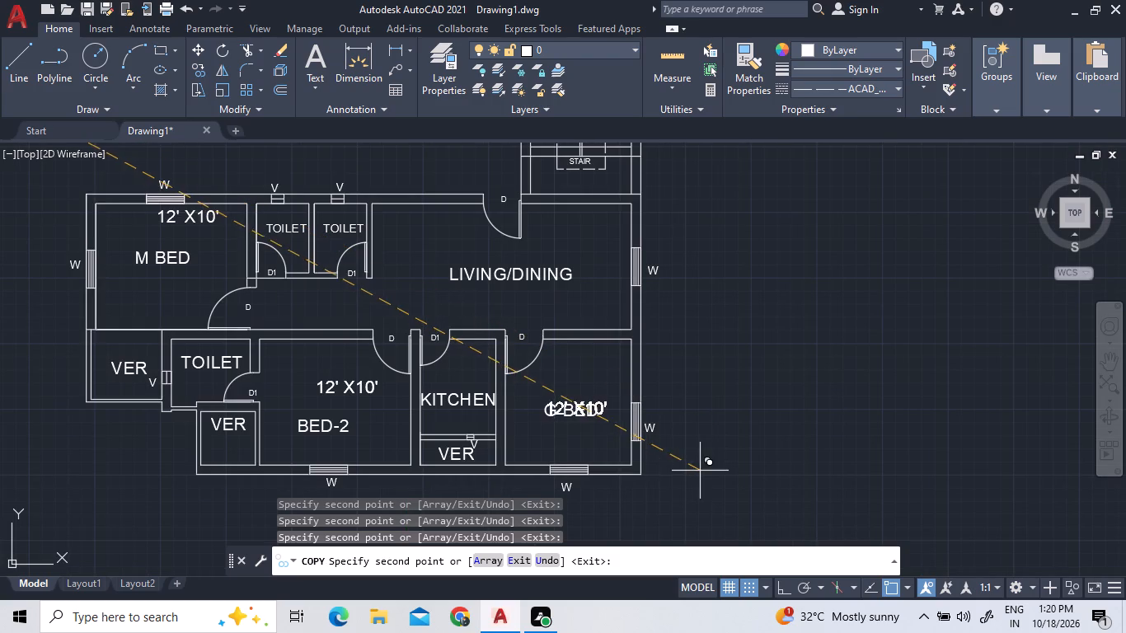
click(704, 441)
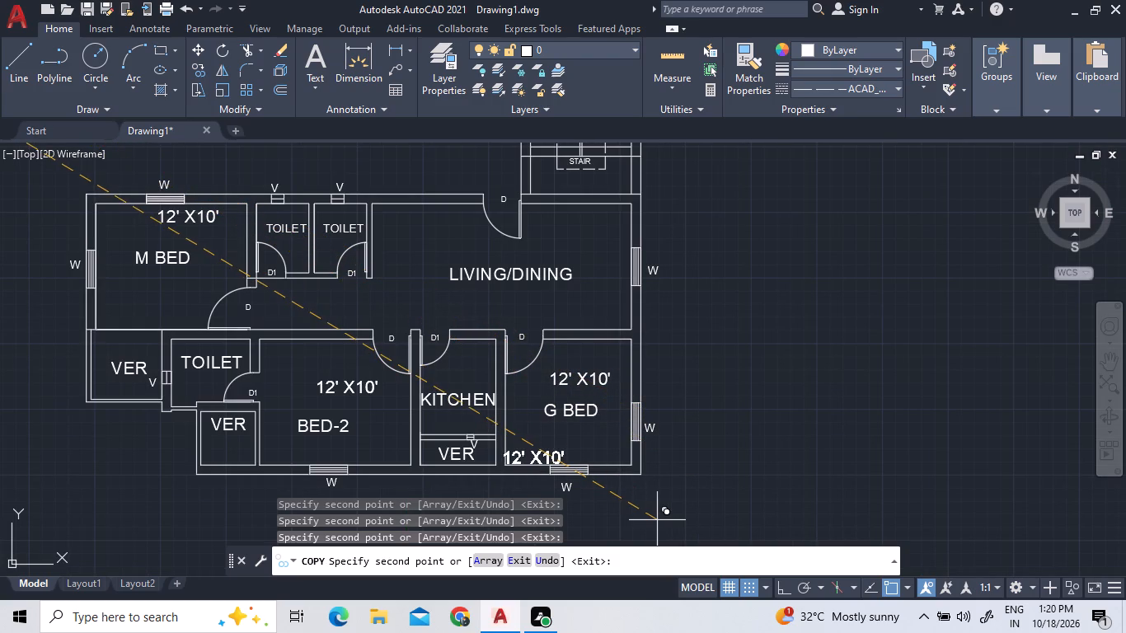
key(Escape)
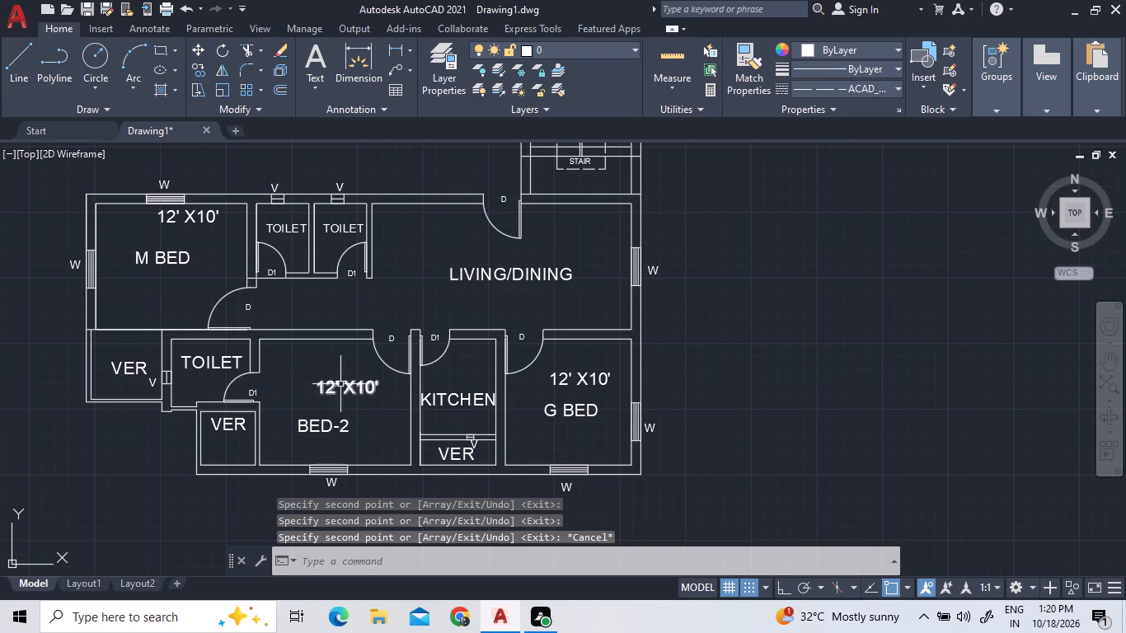
Change the dimension text in the lower unit's BED-2 to 10' X10'.
triple_click(334, 387)
click(334, 387)
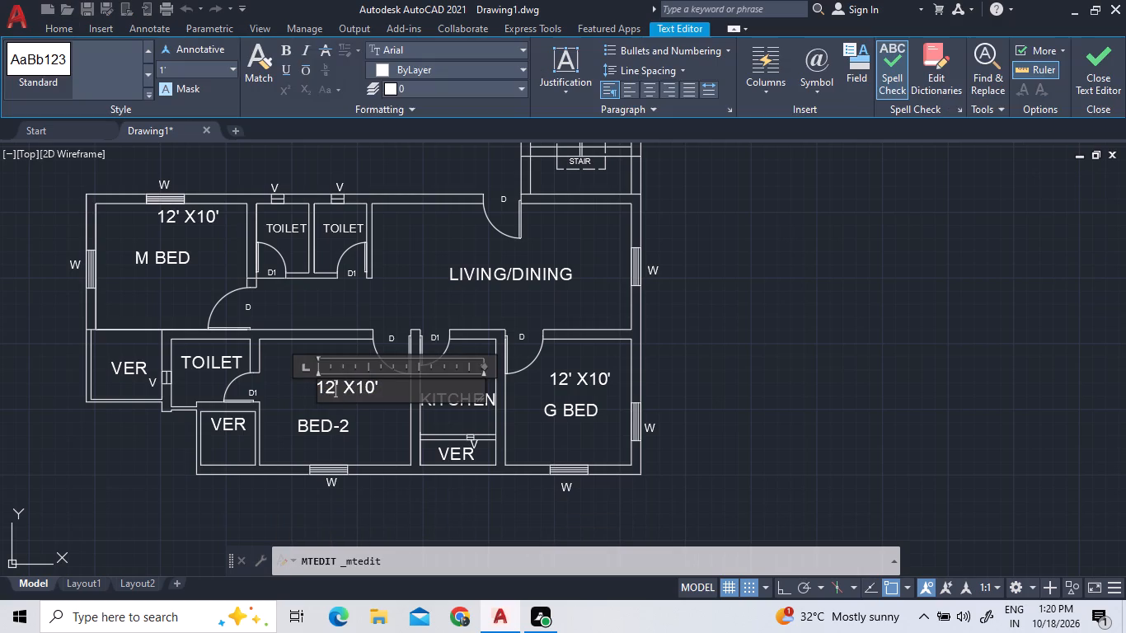
key(BackSpace)
key(0)
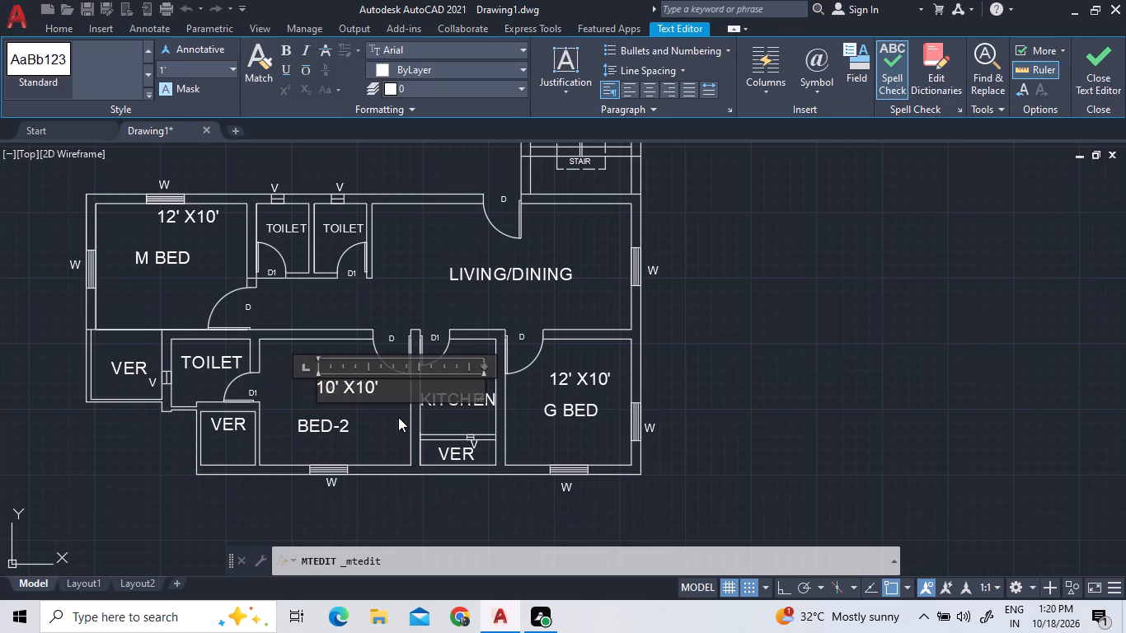
click(396, 423)
Copy the 10' X10' text from the lower unit's BED-2 into the middle unit's BED-2, just below its name.
click(360, 392)
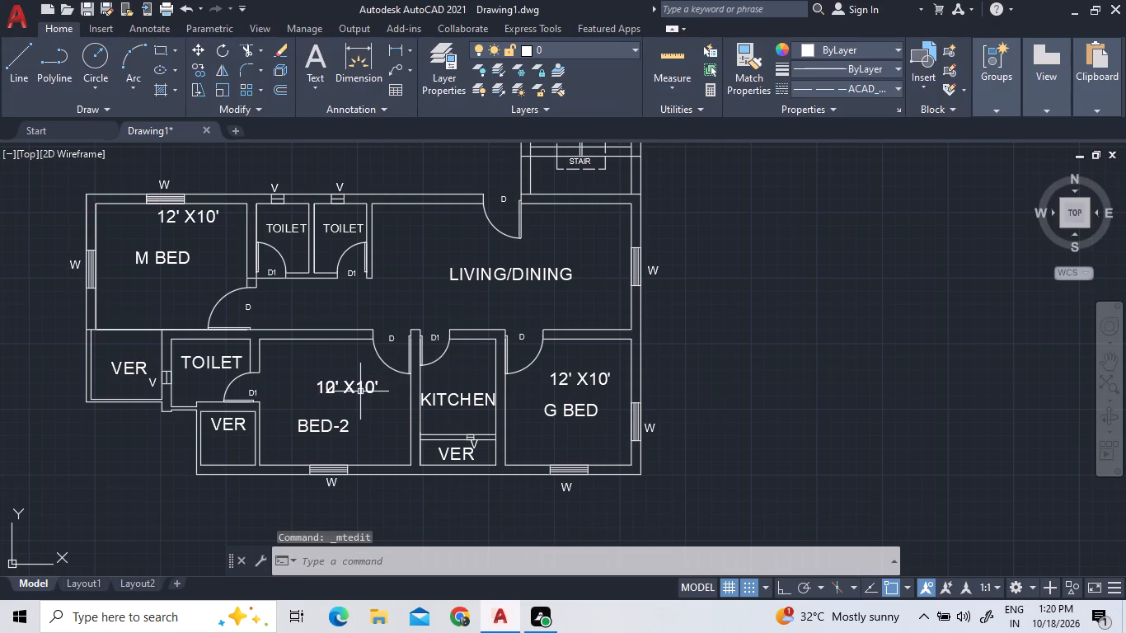
right_click(359, 390)
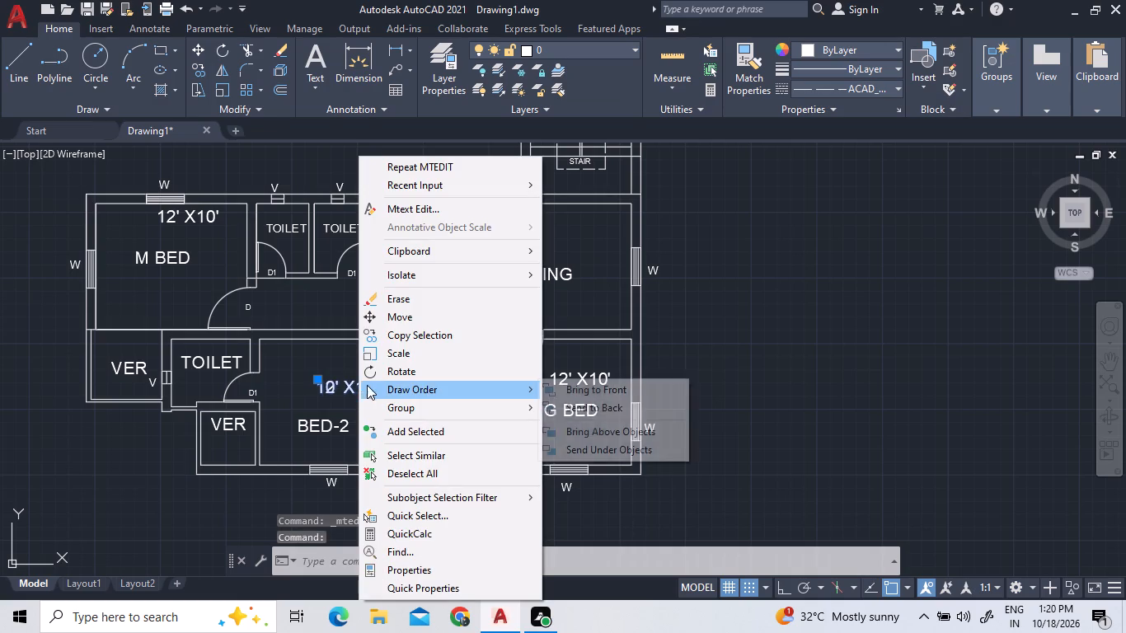
click(478, 337)
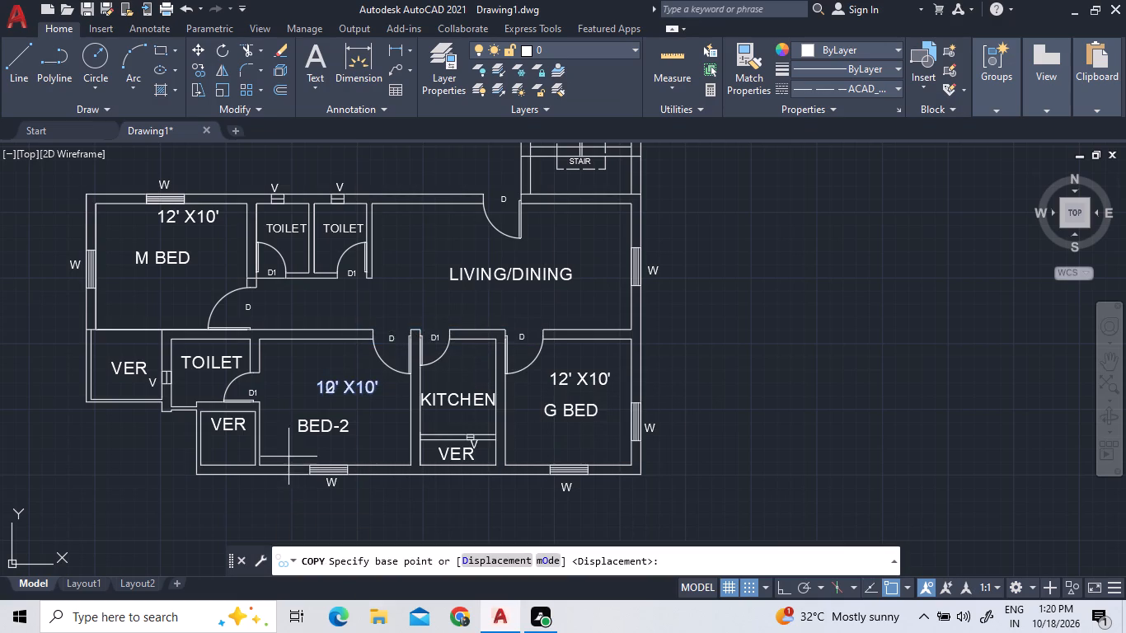
double_click(340, 393)
scroll(524, 485, down, 2)
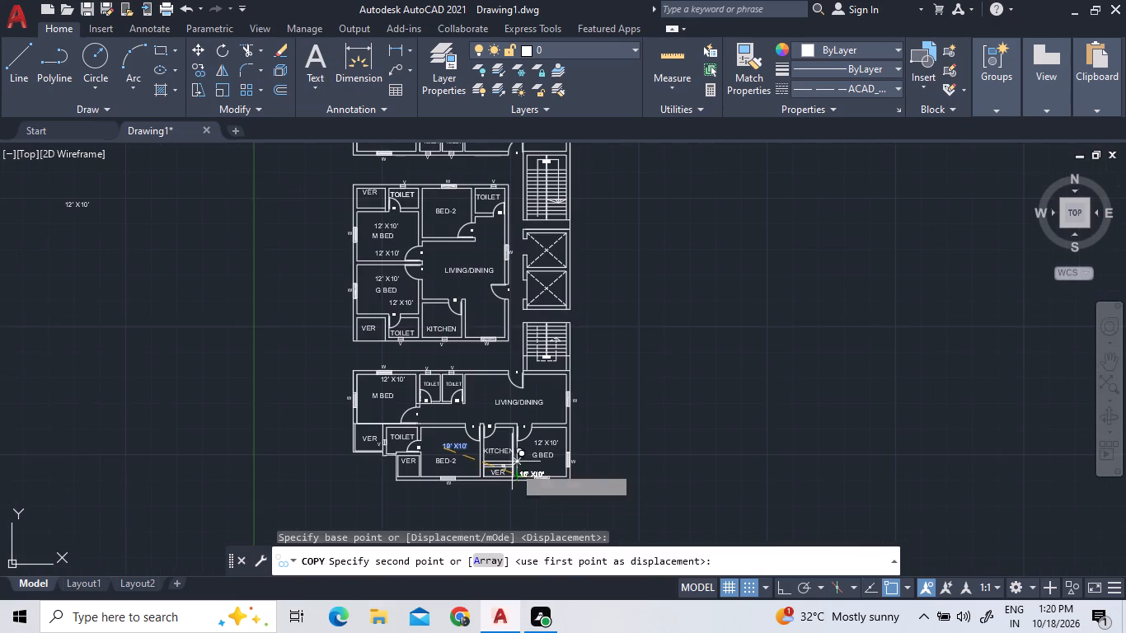
scroll(420, 283, up, 2)
scroll(420, 279, down, 2)
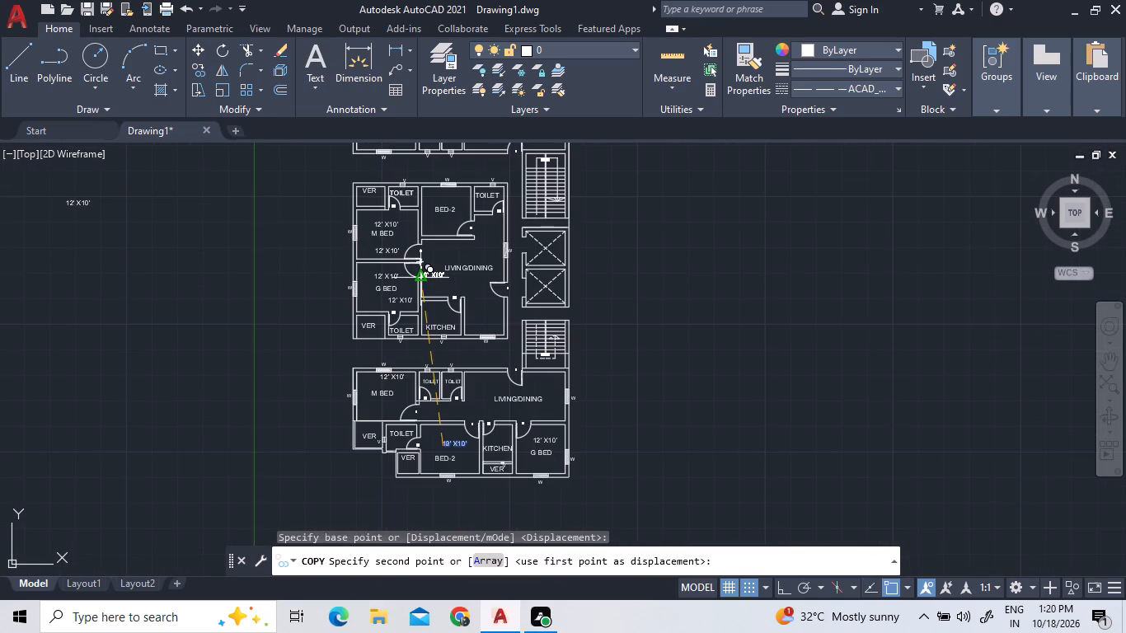
scroll(429, 204, up, 3)
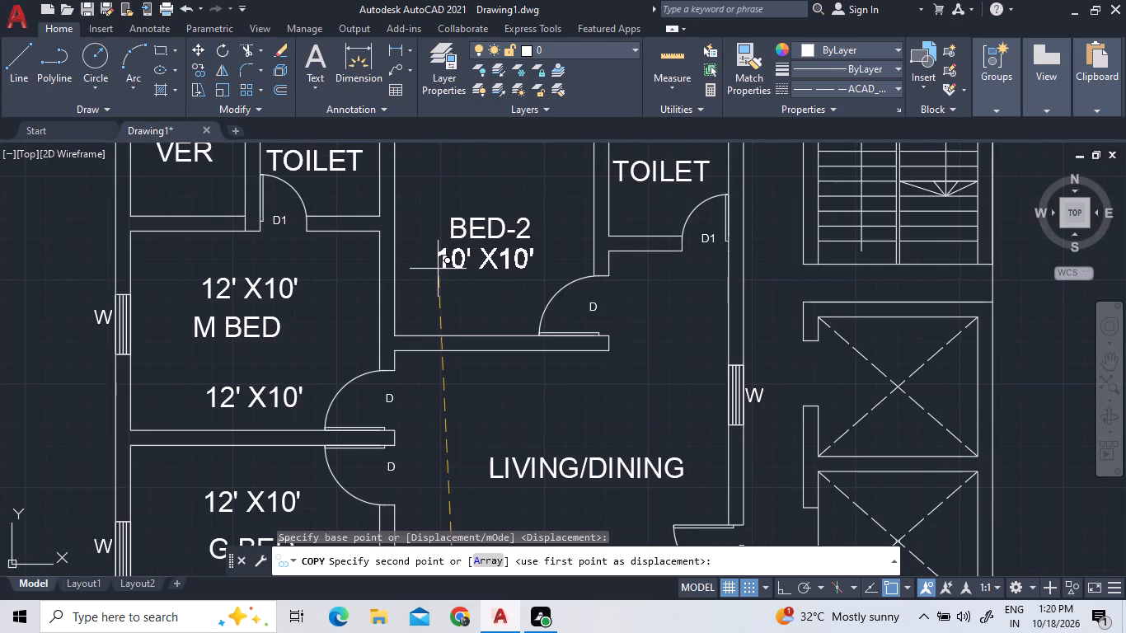
click(438, 270)
Place another 10' X10' copy in the upper unit's G BED, just below its name.
scroll(437, 270, down, 5)
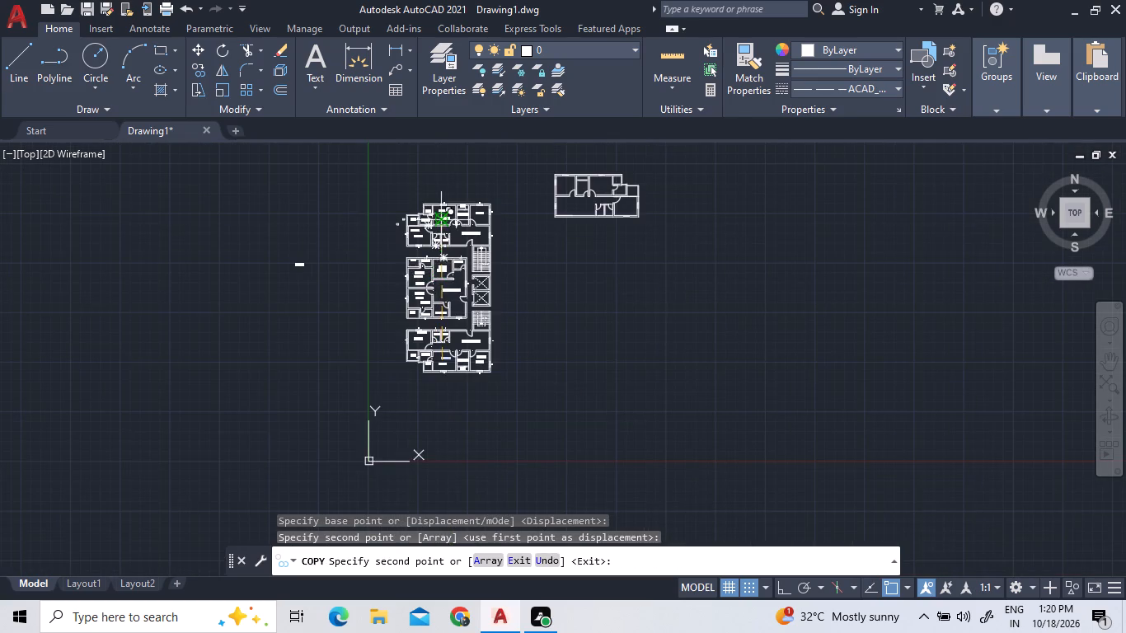
scroll(442, 211, up, 4)
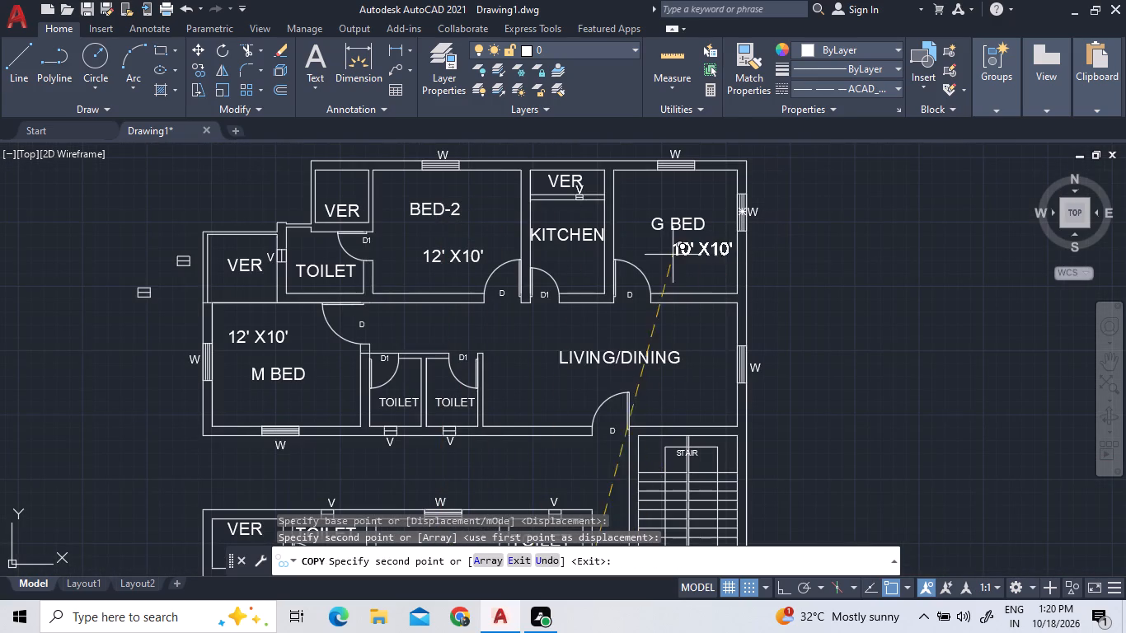
click(651, 255)
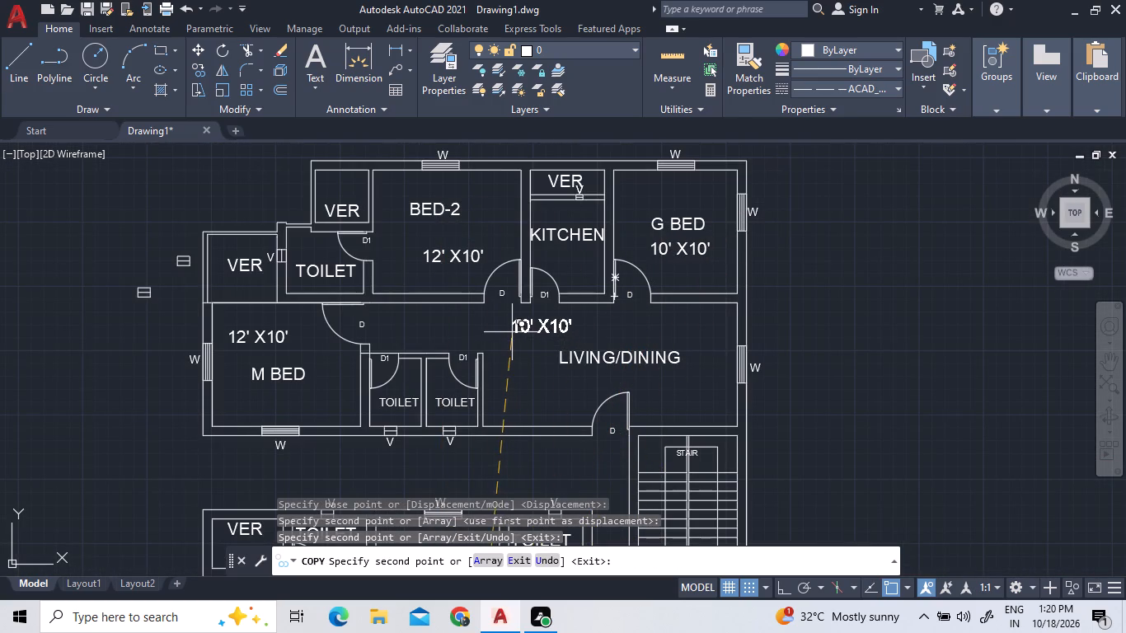
Place a 10' X10' copy above the KITCHEN name in the lower unit and end the copying.
scroll(501, 299, down, 3)
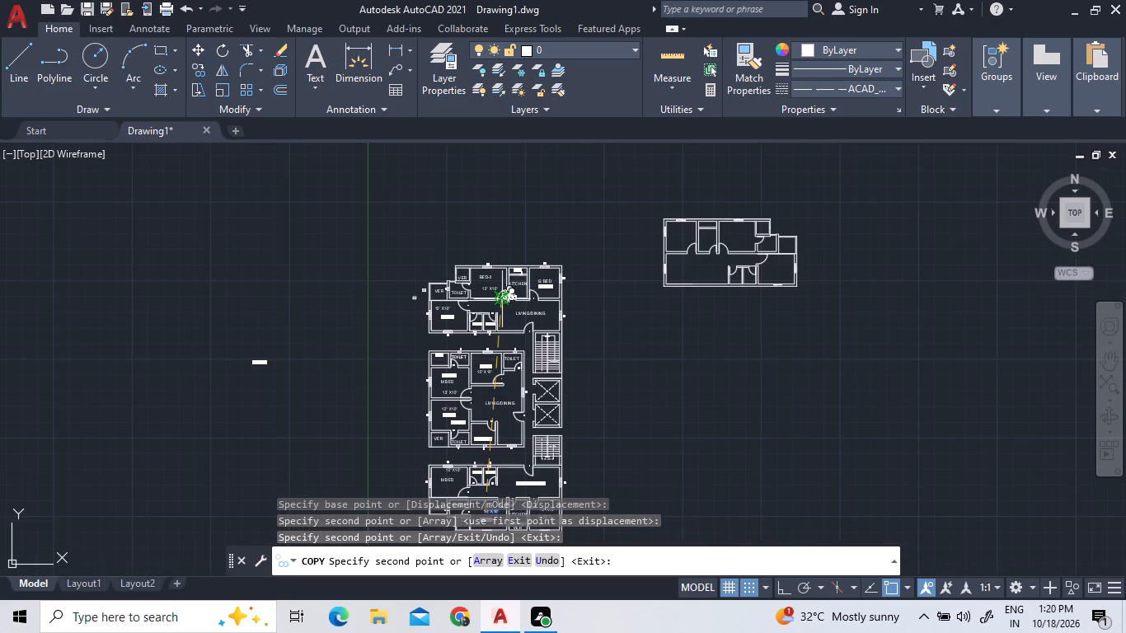
scroll(509, 340, down, 2)
scroll(499, 397, up, 3)
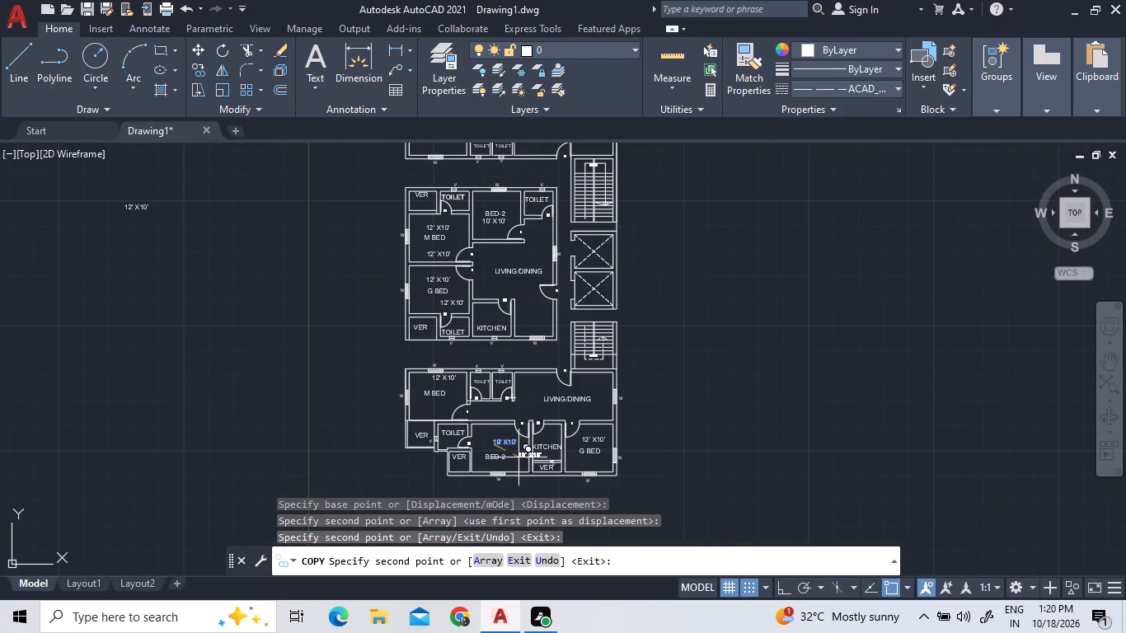
scroll(586, 471, up, 3)
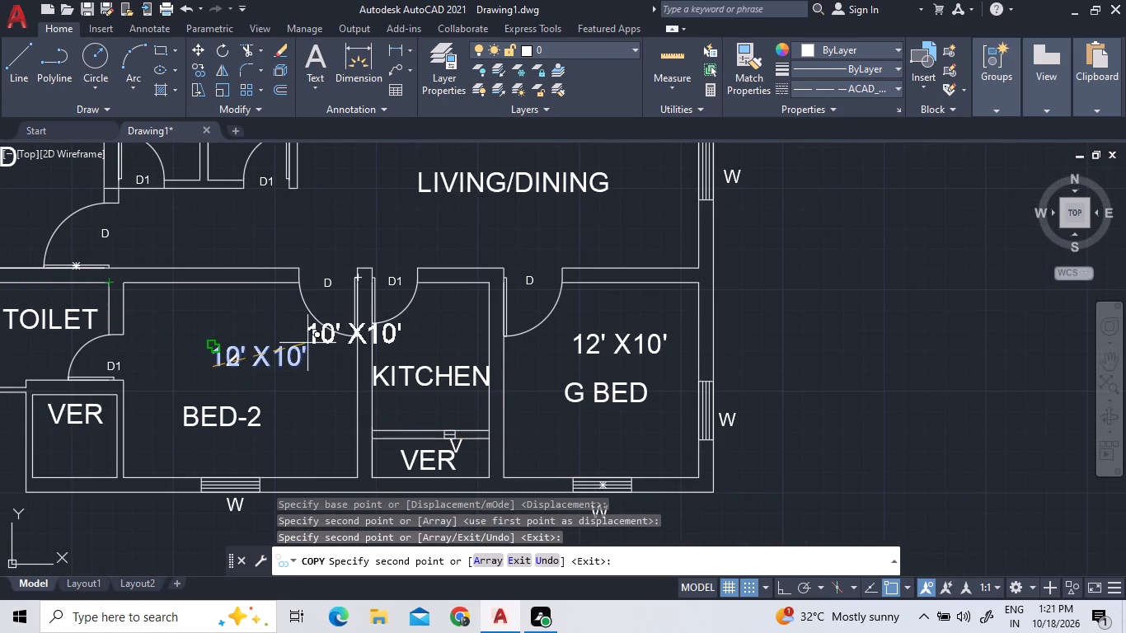
click(390, 352)
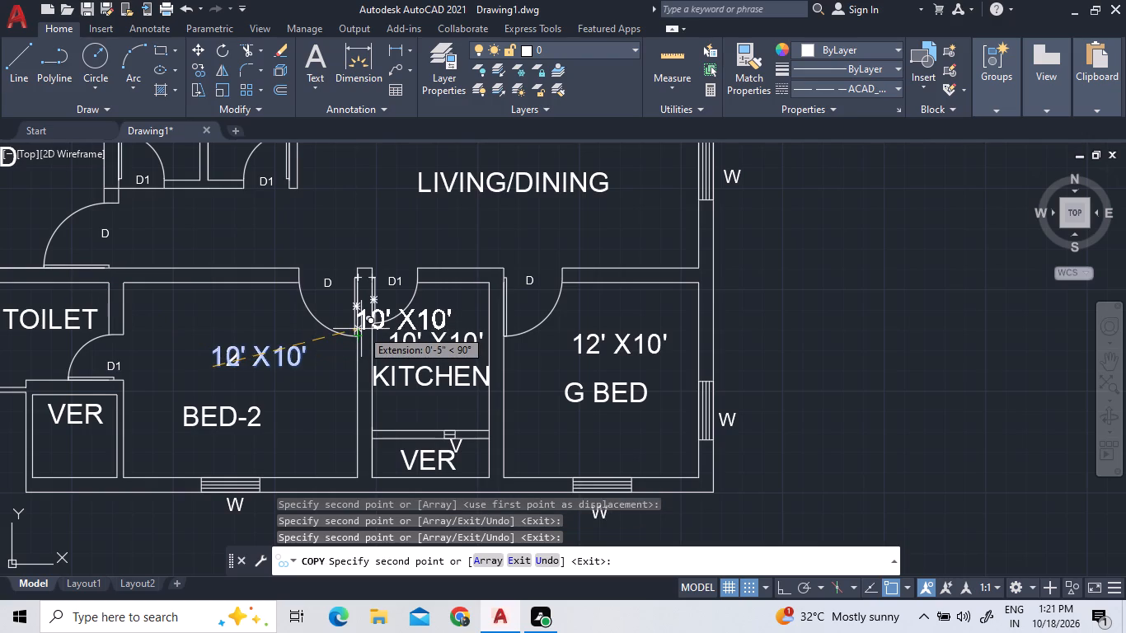
key(Escape)
Change the dimension text in the lower unit's kitchen to 8' X7'.
triple_click(408, 345)
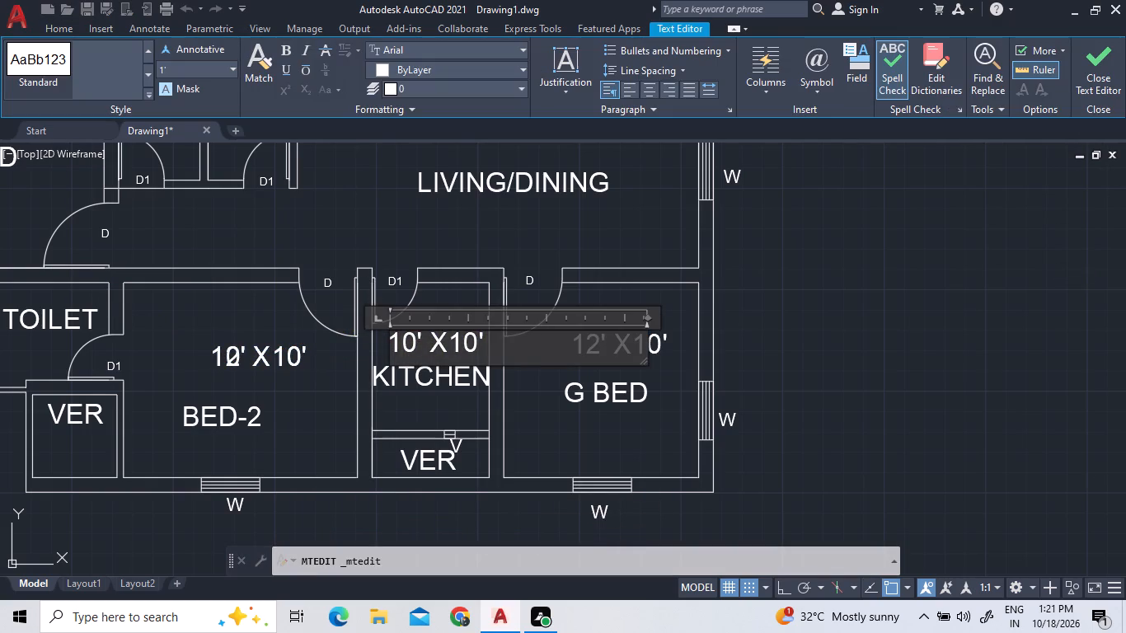
click(416, 343)
key(BackSpace)
key(BackSpace)
key(8)
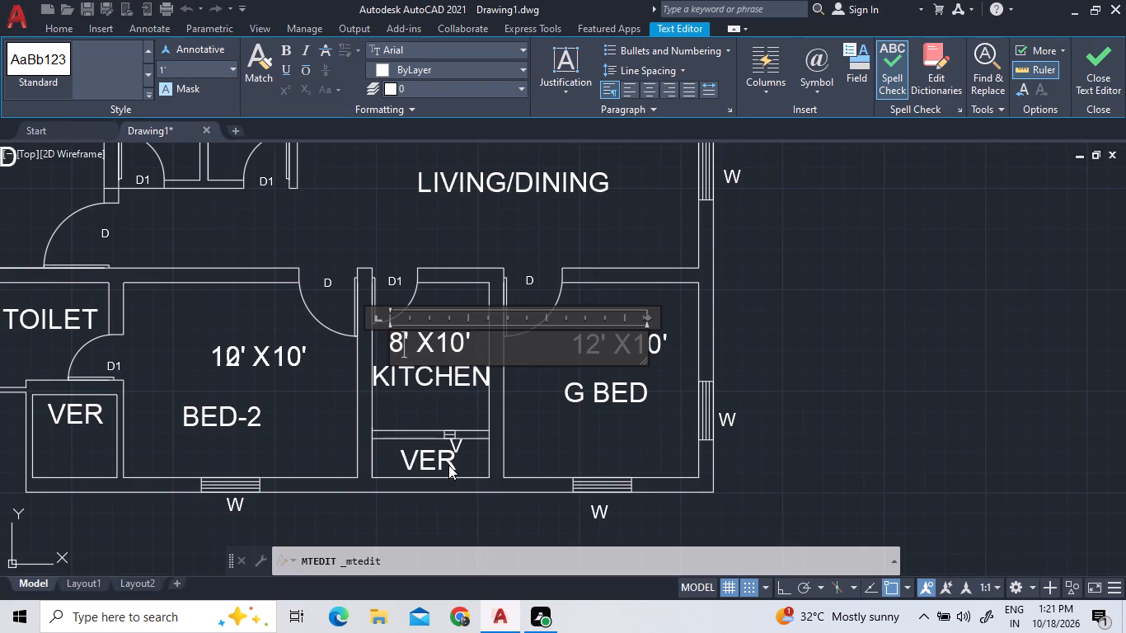
click(477, 351)
key(BackSpace)
key(BackSpace)
key(BackSpace)
key(8)
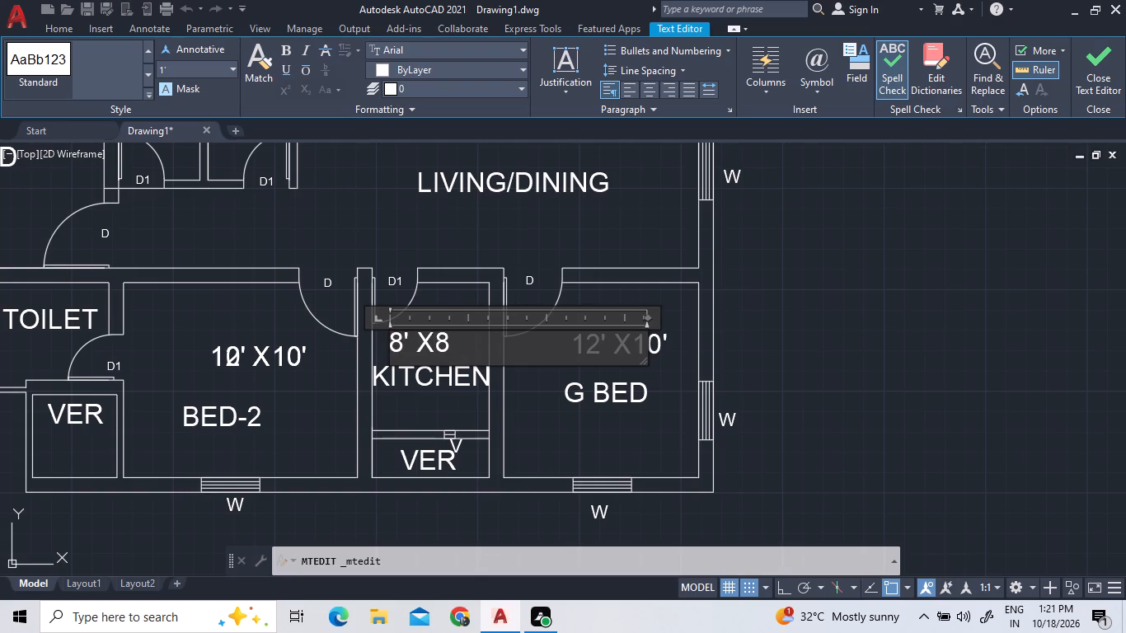
key(BackSpace)
key(7)
key(apostrophe)
key(Return)
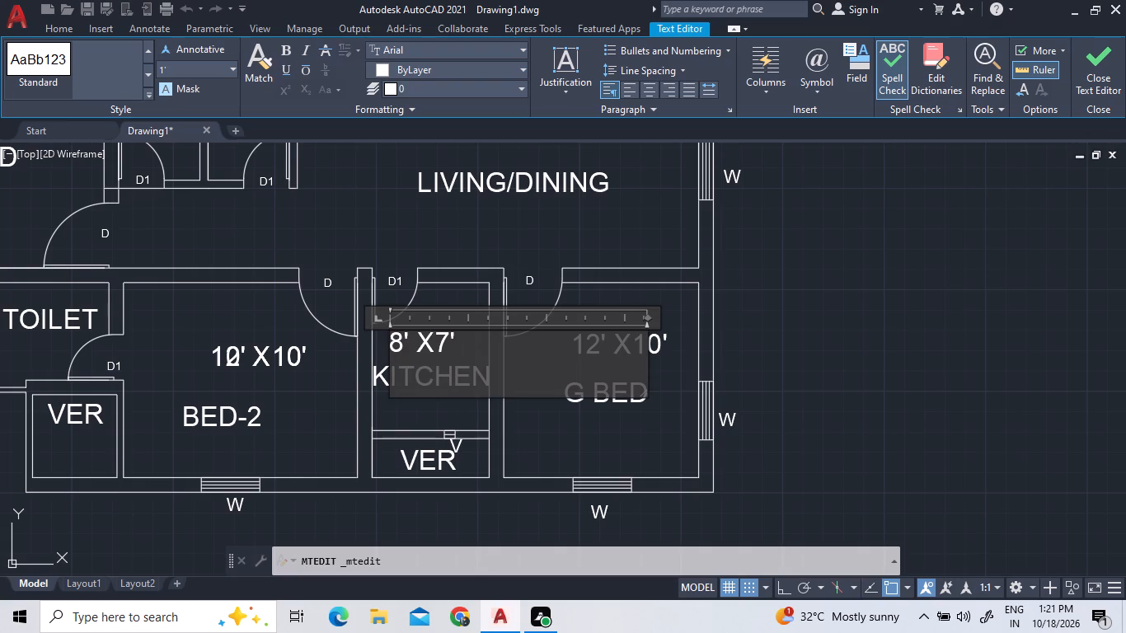
key(BackSpace)
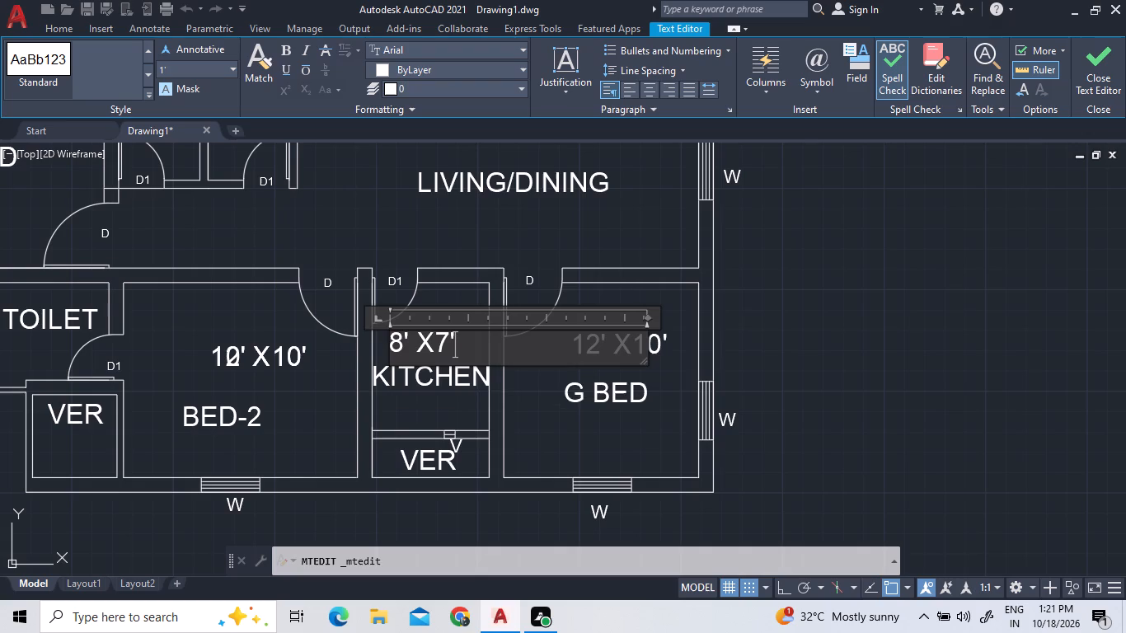
click(477, 297)
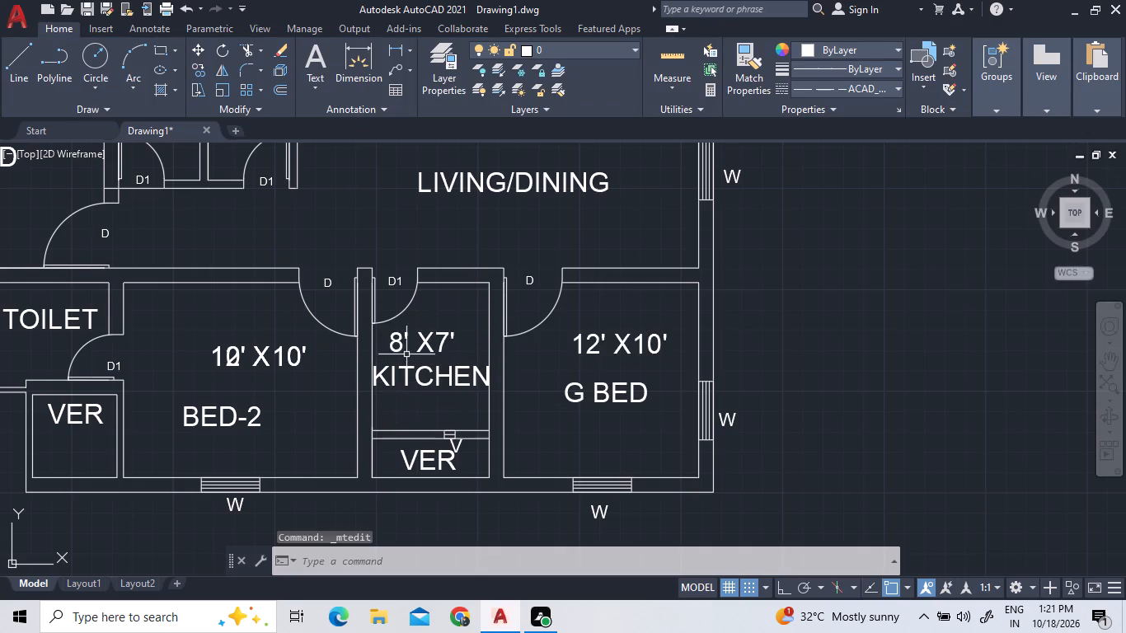
Copy the lower unit's 8' X7' kitchen text into the middle unit's kitchen, above its name.
click(392, 342)
right_click(391, 342)
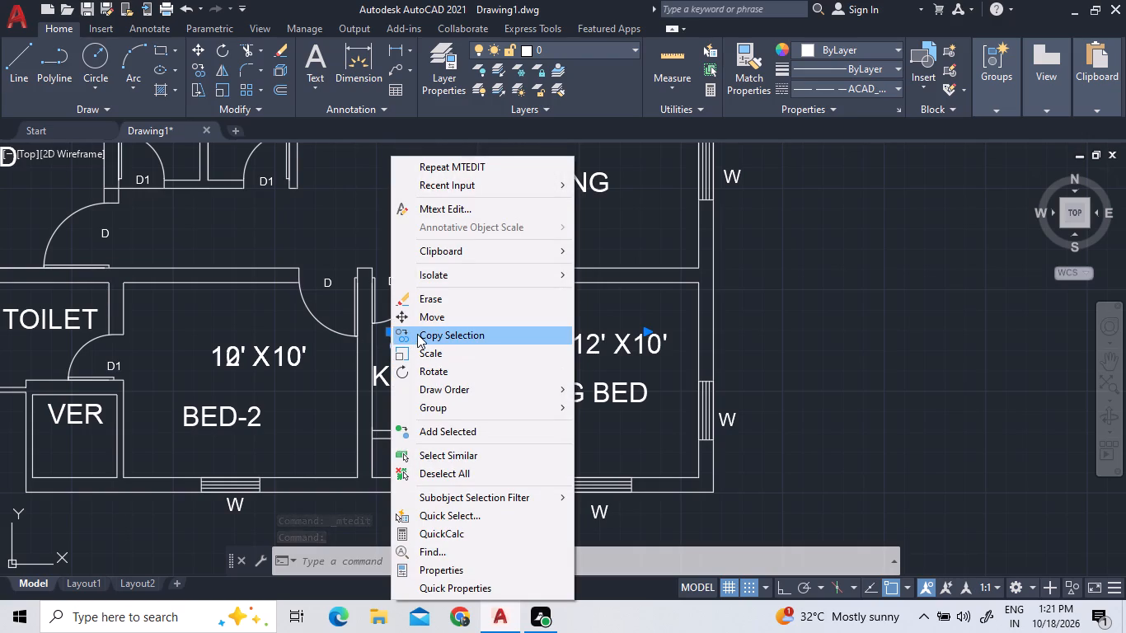
double_click(417, 334)
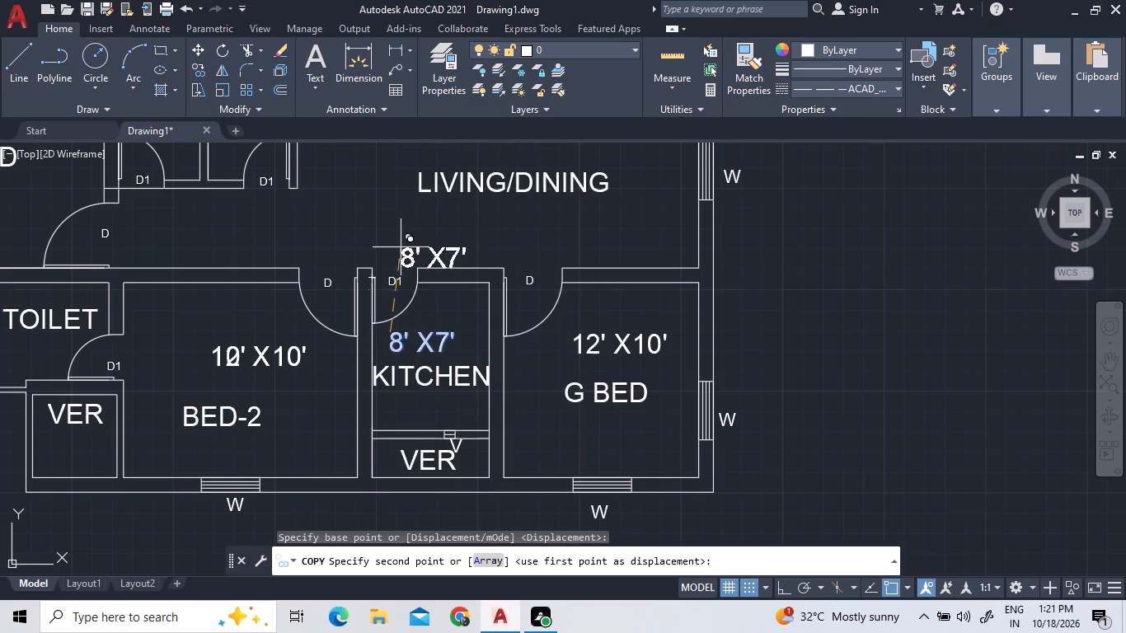
scroll(406, 443, down, 2)
scroll(297, 308, down, 1)
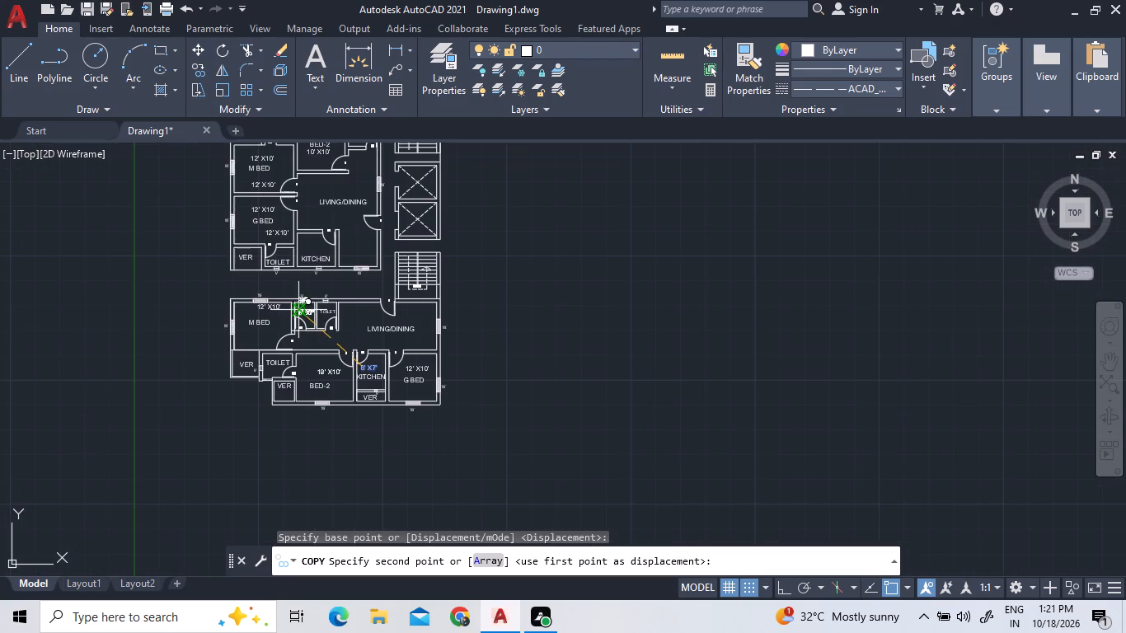
scroll(284, 254, up, 3)
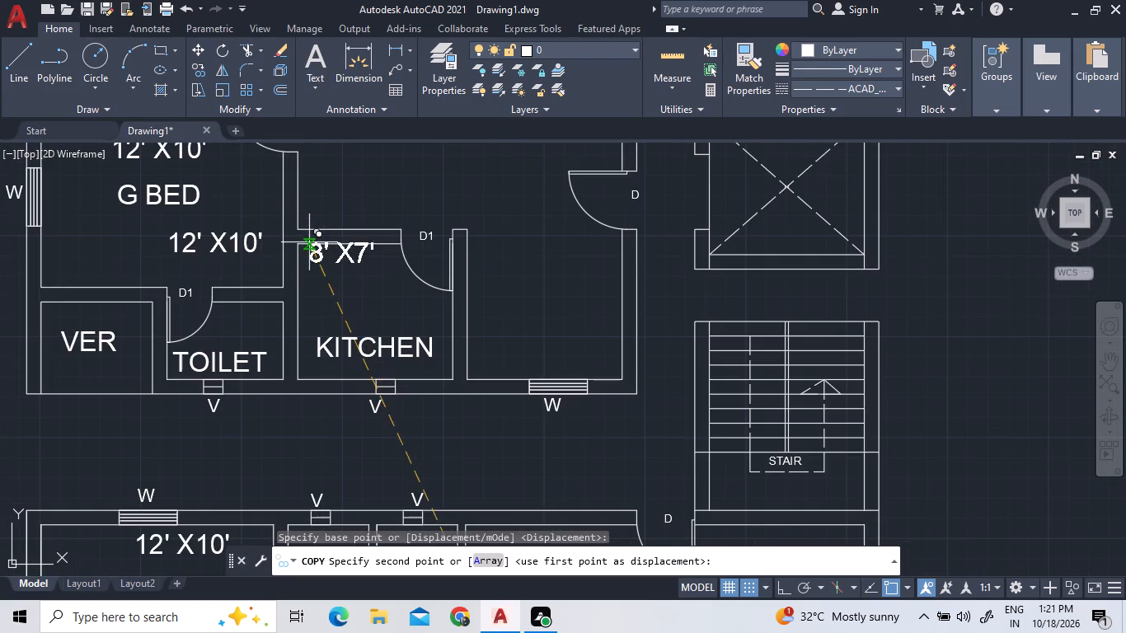
click(309, 274)
Place another 8' X7' copy below the KITCHEN name in the upper unit and end the copying.
scroll(309, 281, down, 7)
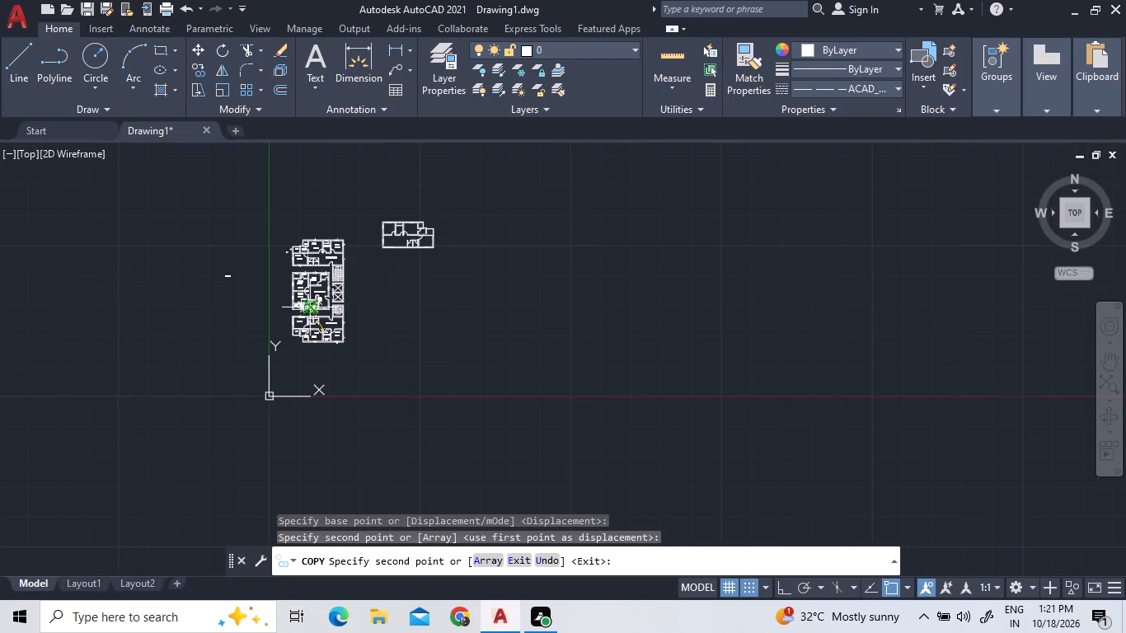
scroll(307, 237, up, 3)
scroll(416, 266, up, 4)
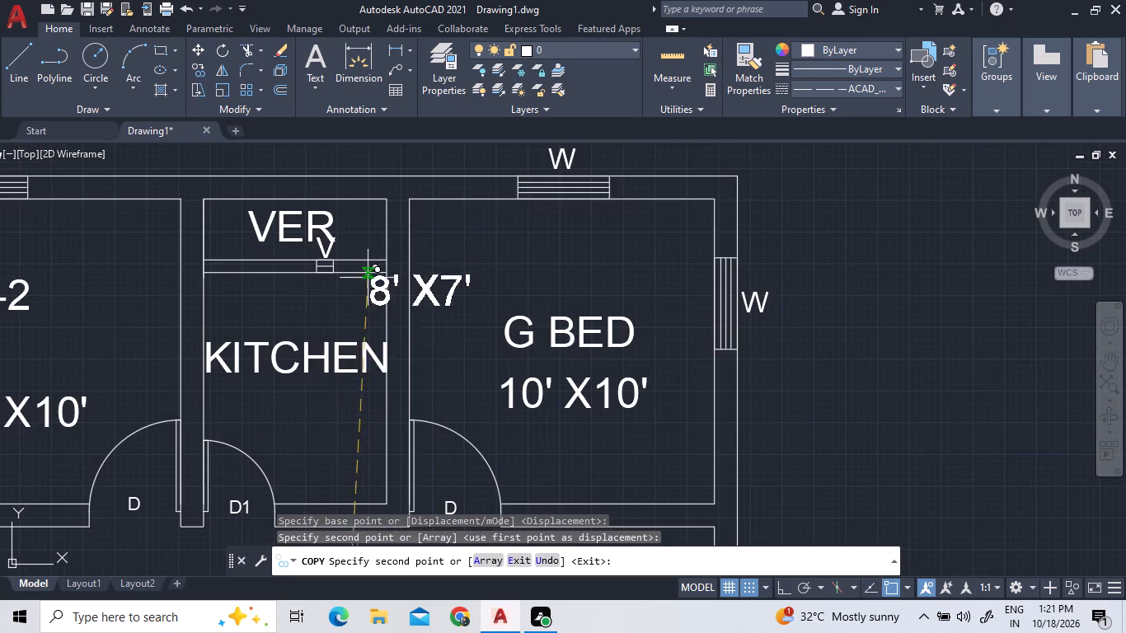
double_click(266, 387)
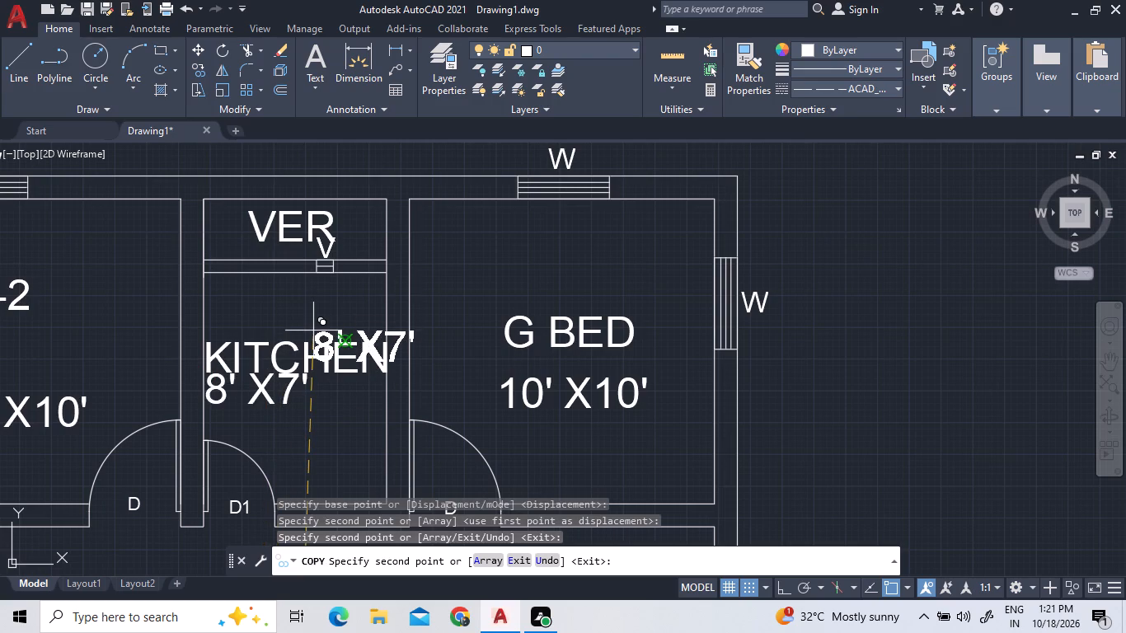
key(Escape)
Write a new multiline text 5' X6' in the empty area beside the upper unit's G BED and living room.
scroll(336, 312, down, 4)
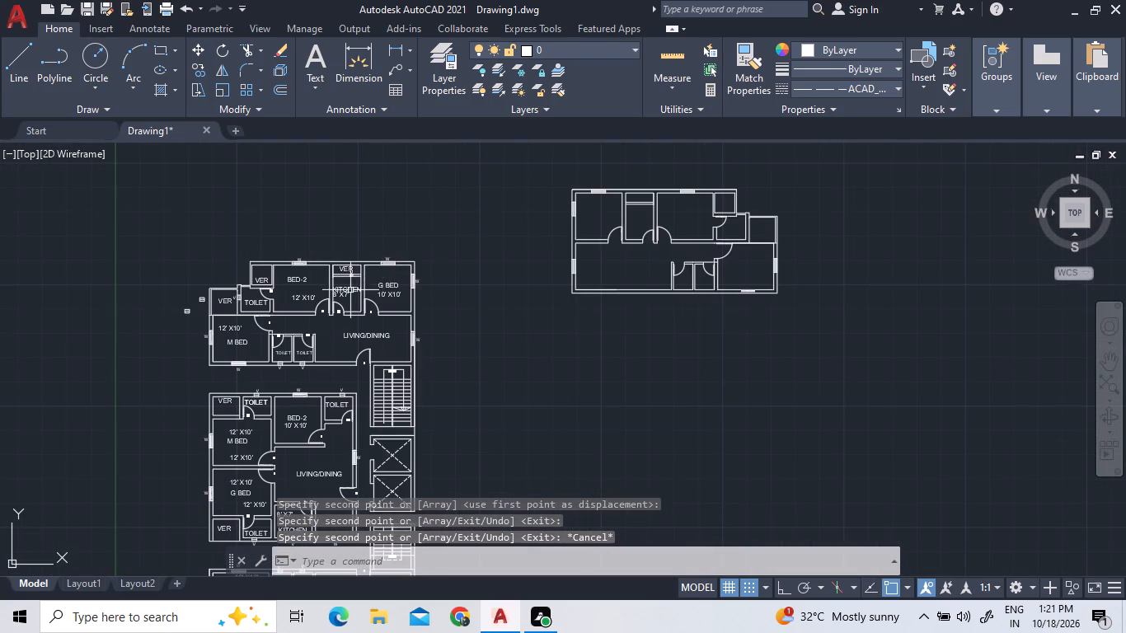
scroll(294, 347, up, 2)
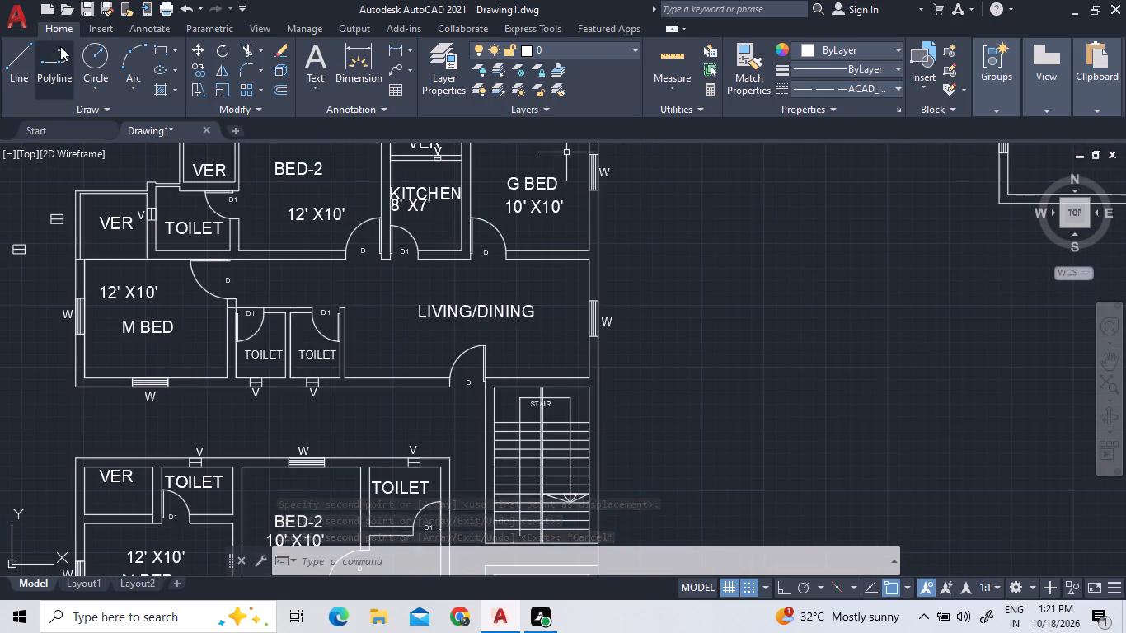
click(312, 59)
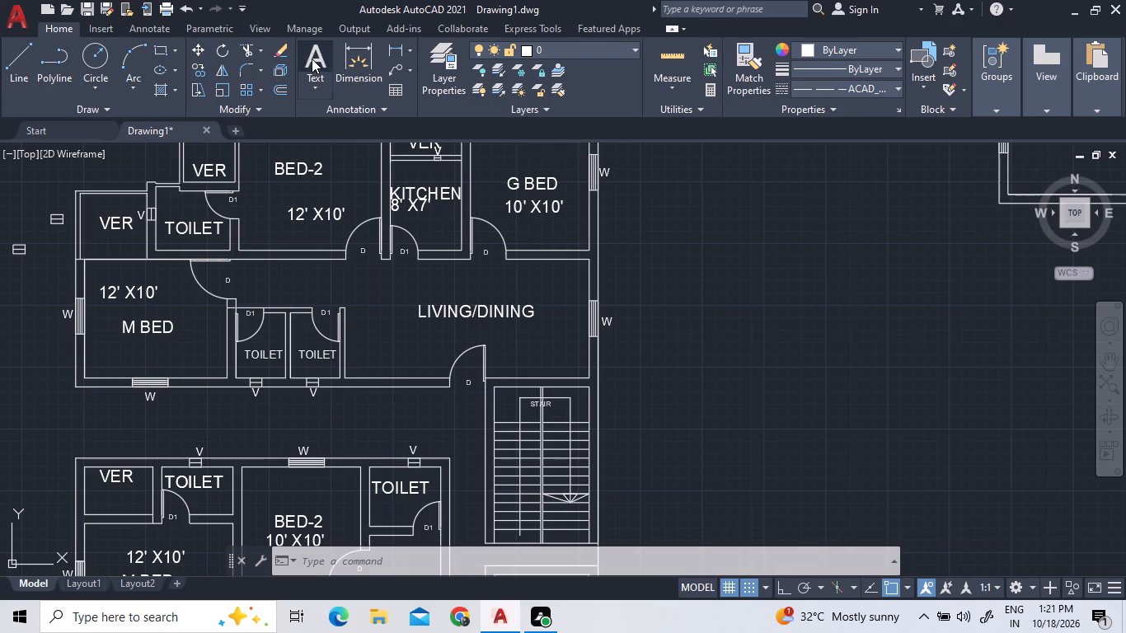
double_click(779, 271)
click(837, 334)
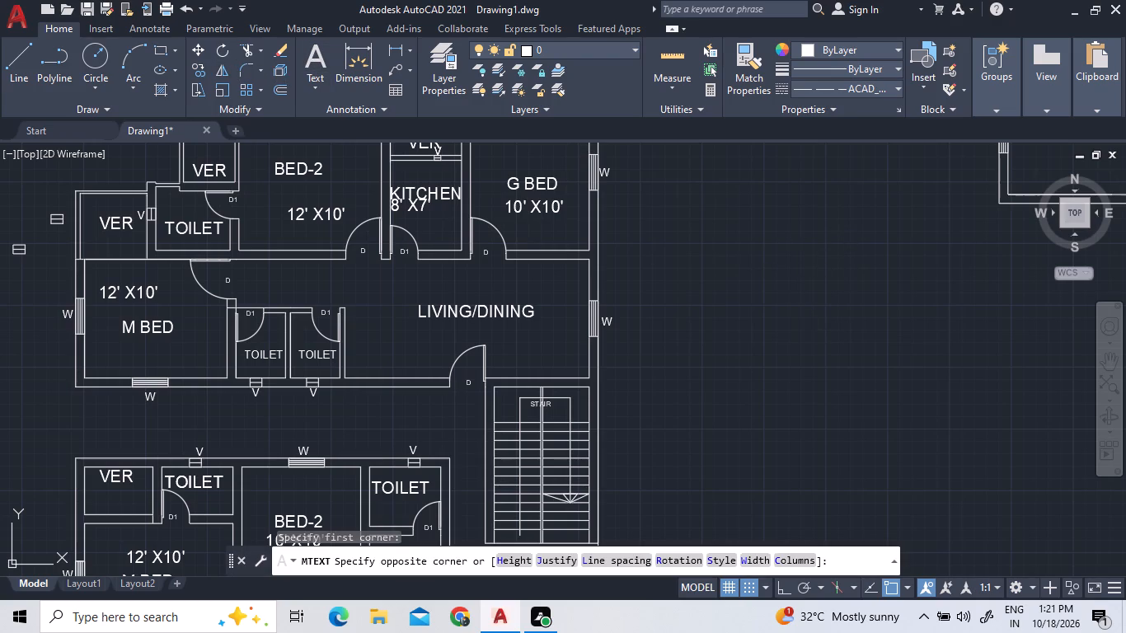
key(5)
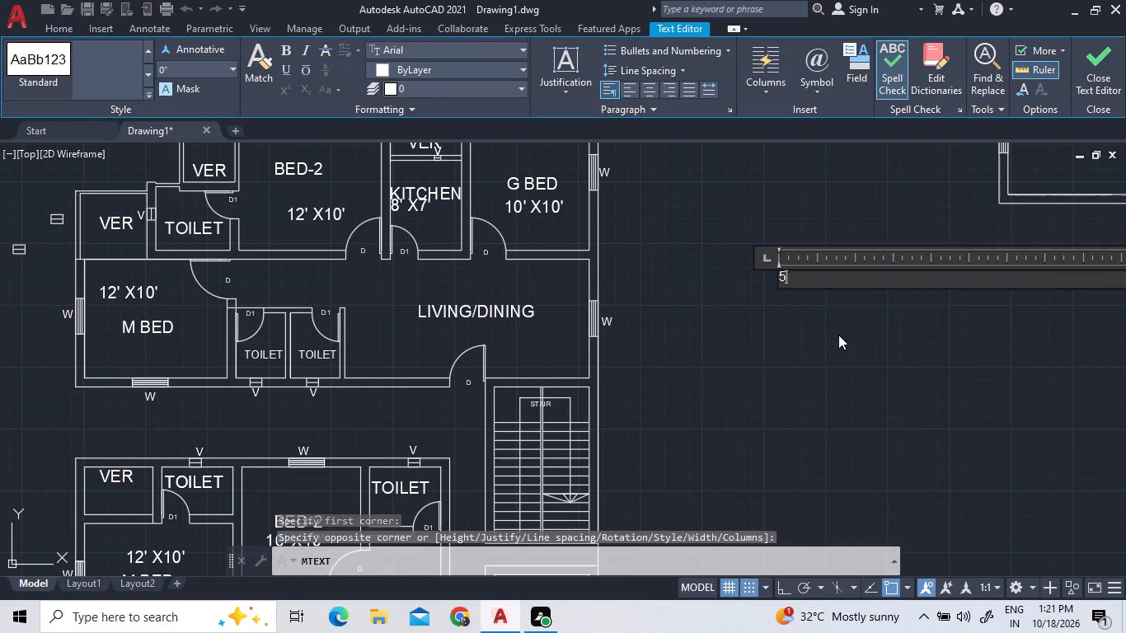
key(BackSpace)
text(5')
key(space)
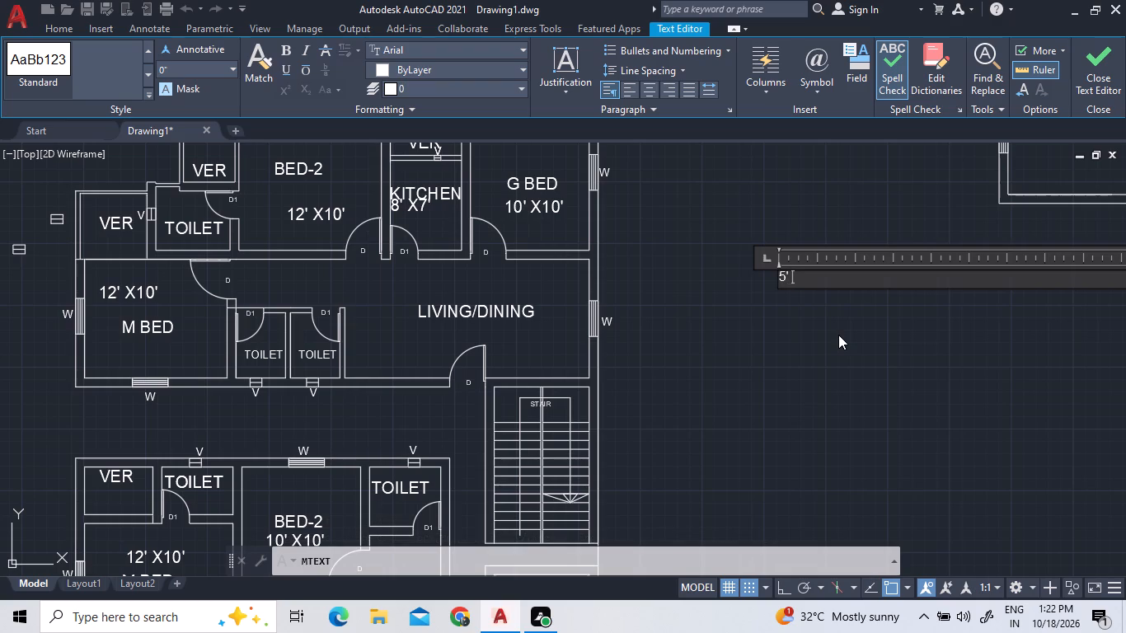
key(x)
text(6')
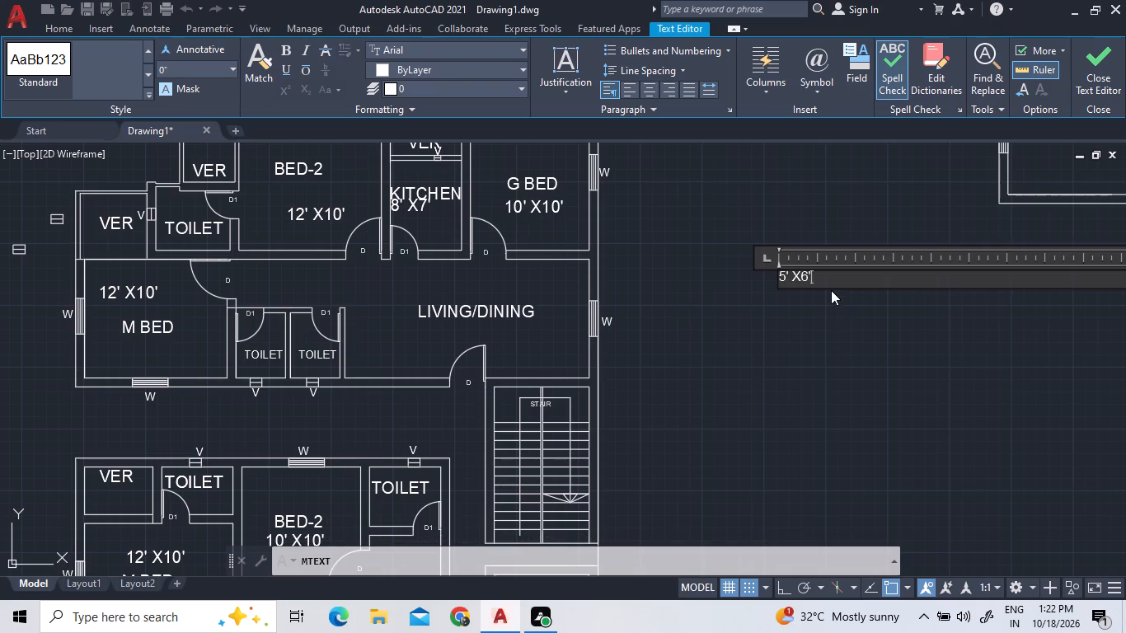
double_click(831, 290)
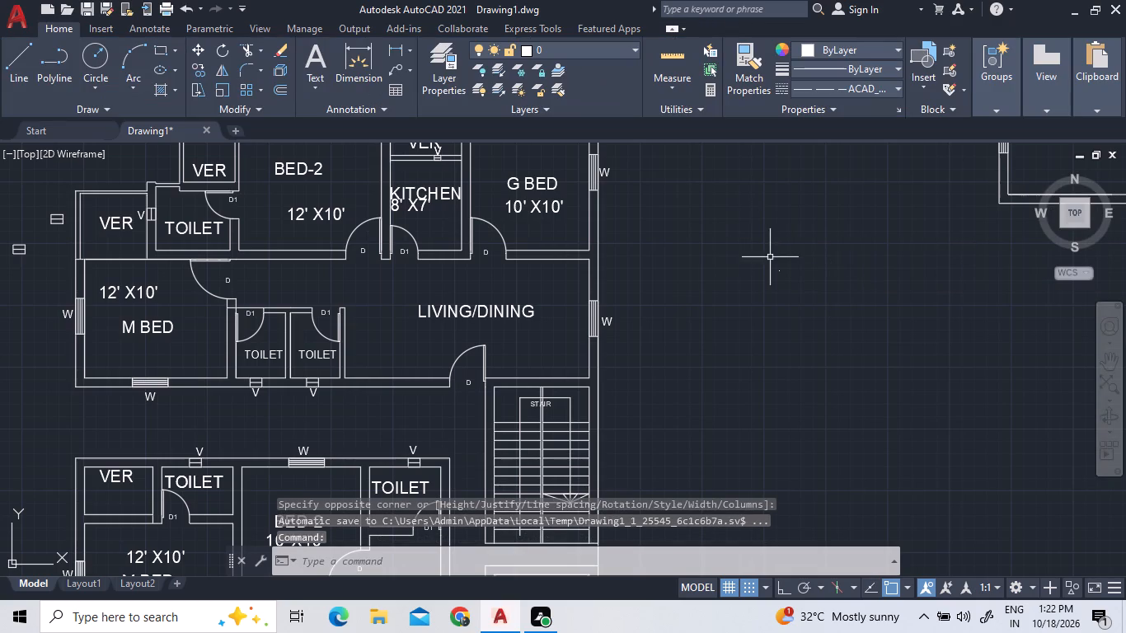
Set the height of the whole 5' X6' text to 8" and finish editing it.
scroll(771, 288, up, 9)
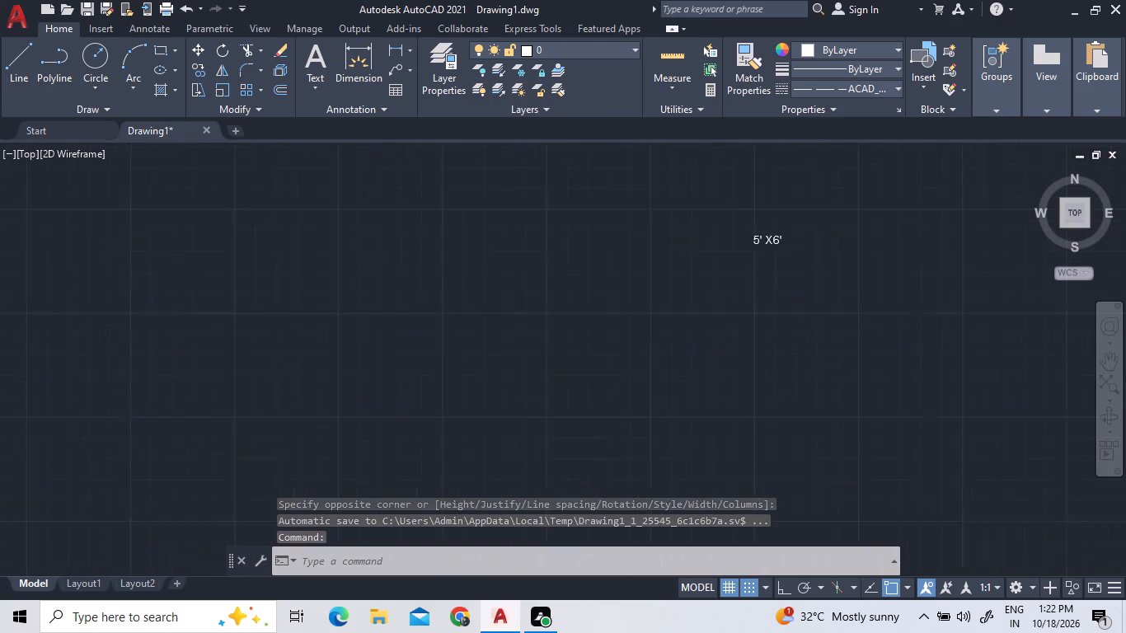
scroll(733, 191, up, 3)
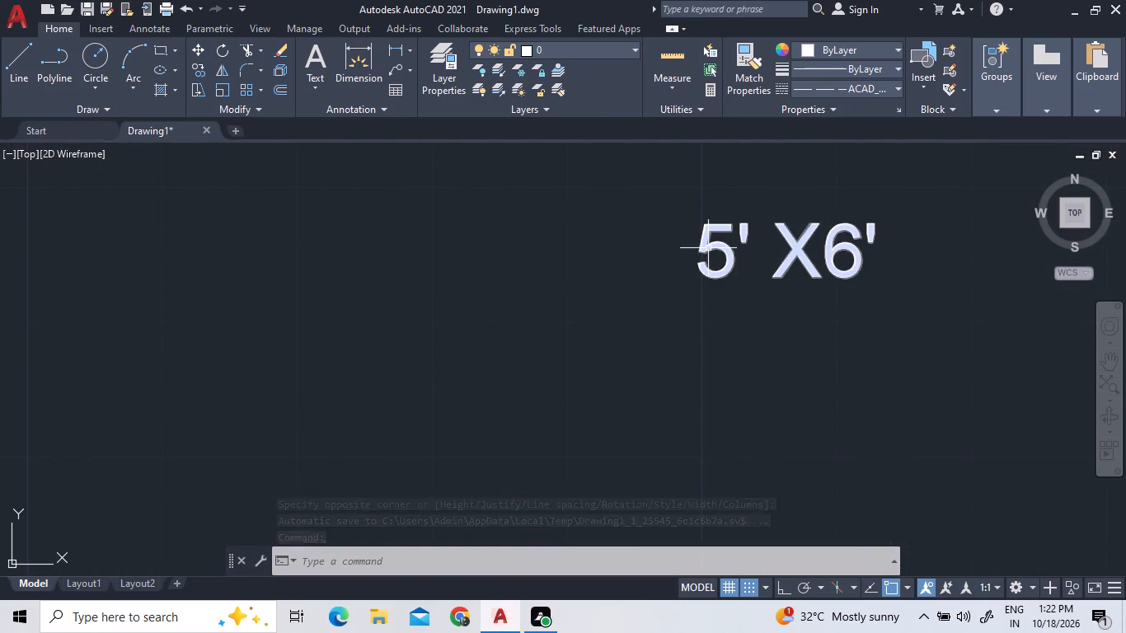
triple_click(708, 248)
click(708, 248)
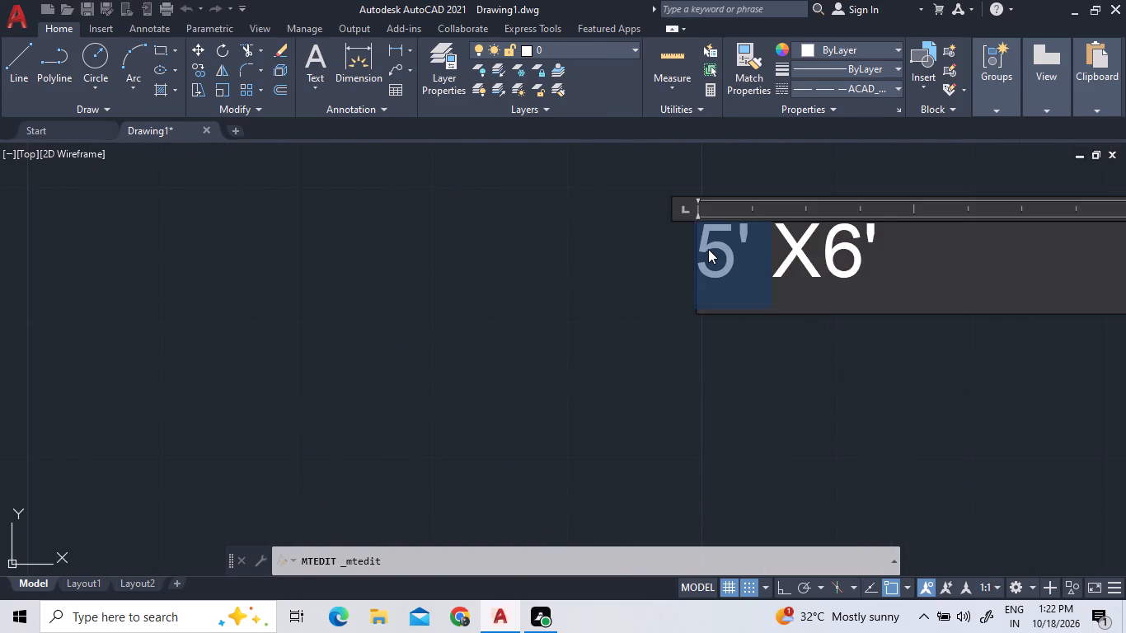
double_click(708, 249)
double_click(708, 249)
click(708, 249)
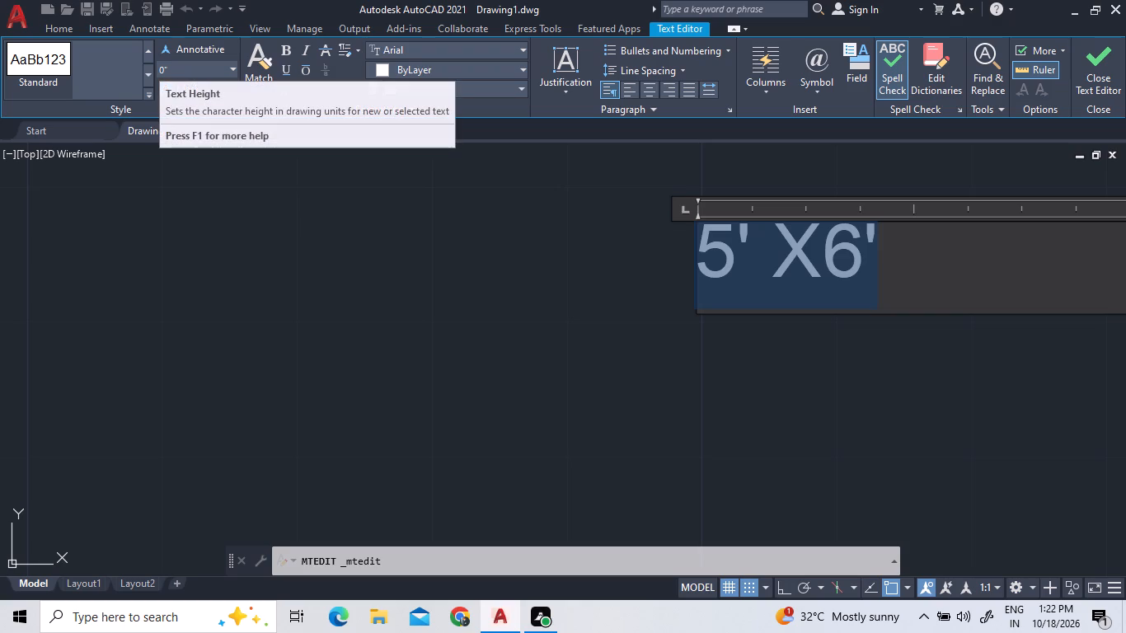
click(233, 68)
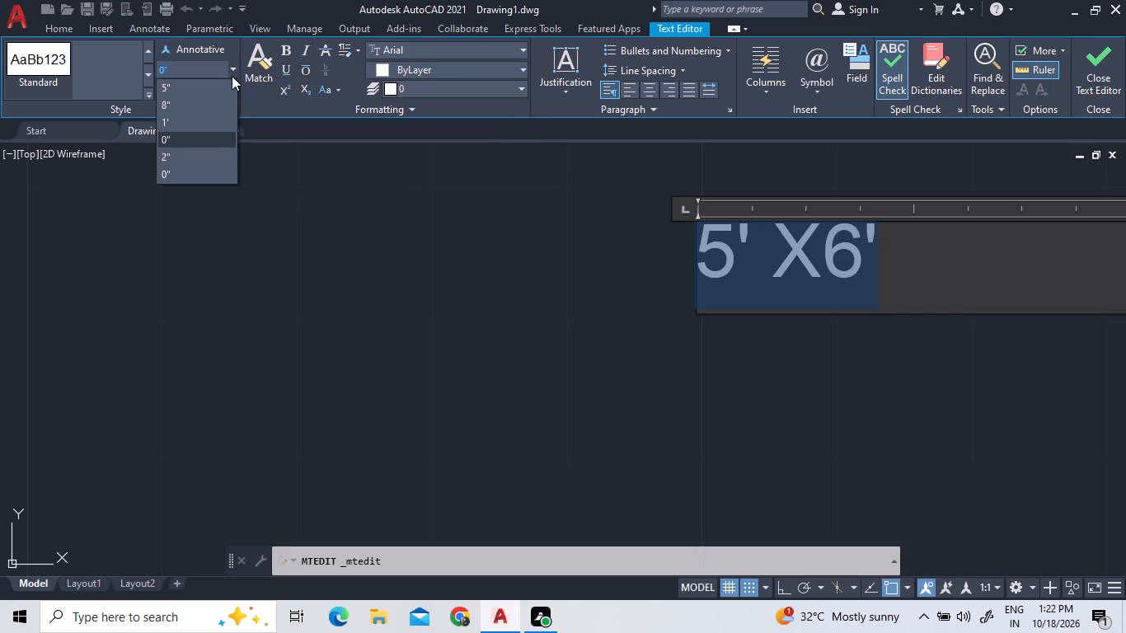
click(193, 113)
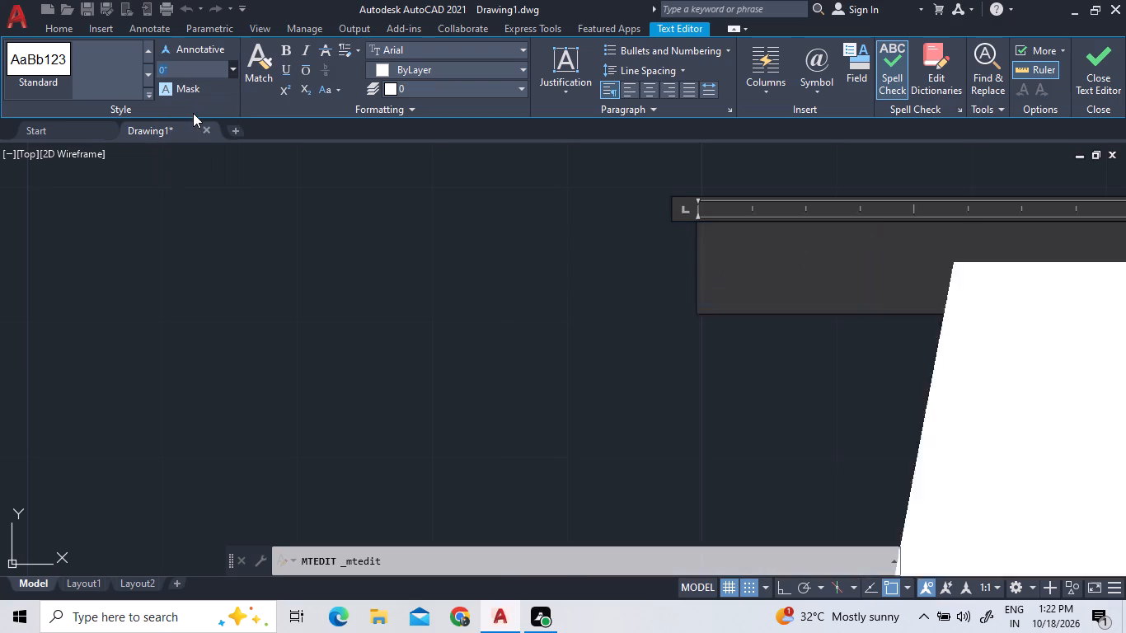
click(228, 320)
Copy the 5' X6' text into the upper unit's VER above the kitchen, beside the VER name.
scroll(228, 324, down, 2)
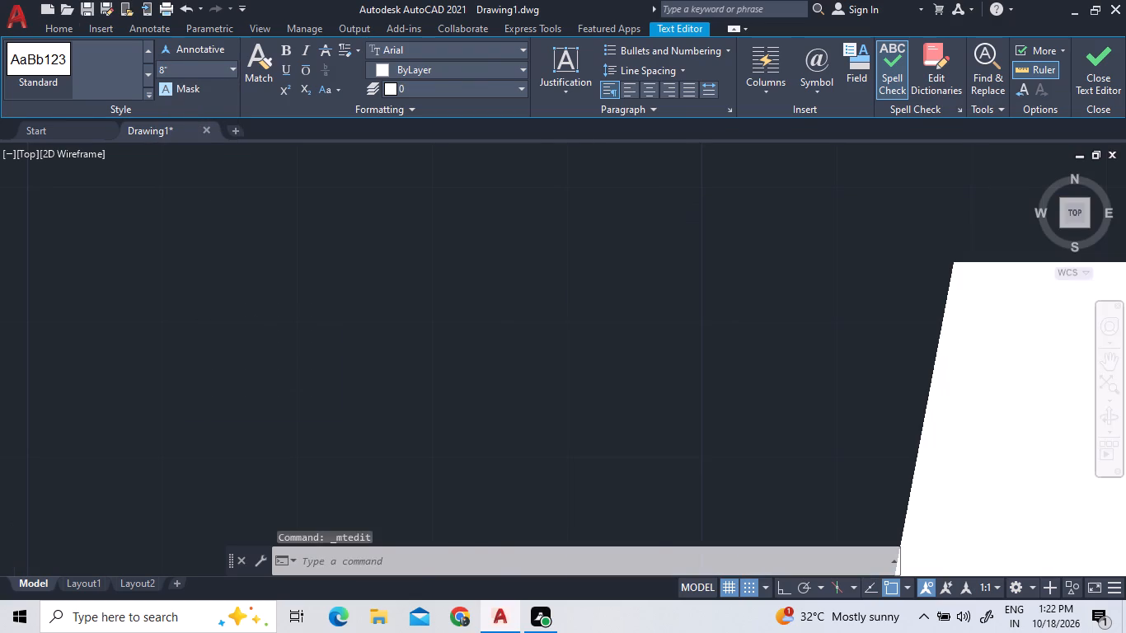
scroll(228, 324, down, 5)
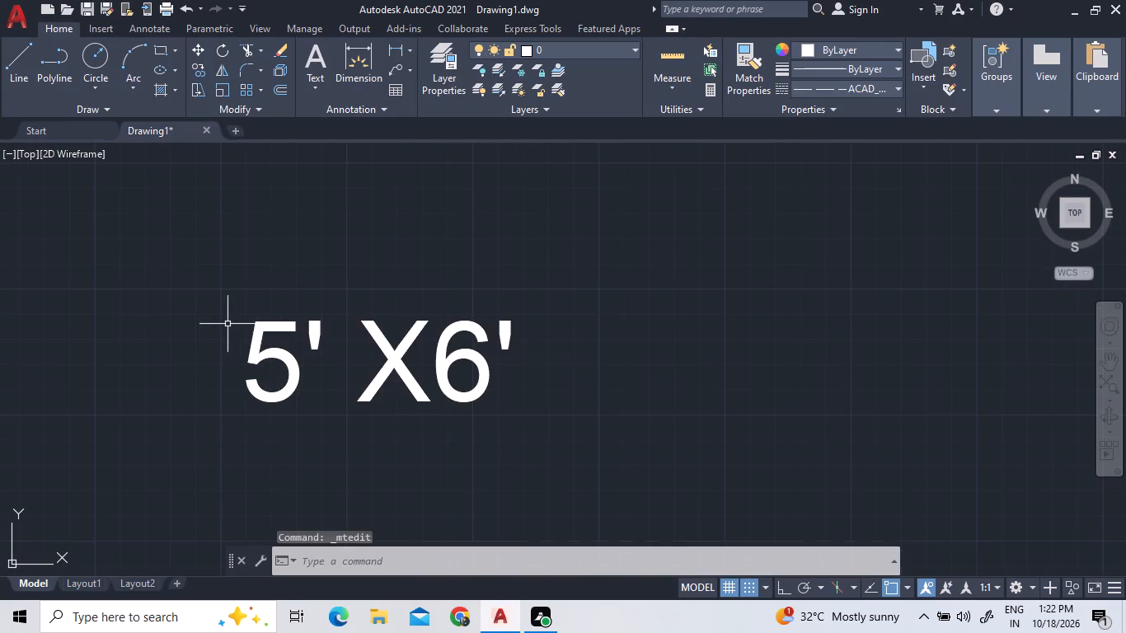
scroll(228, 324, down, 2)
scroll(228, 324, up, 2)
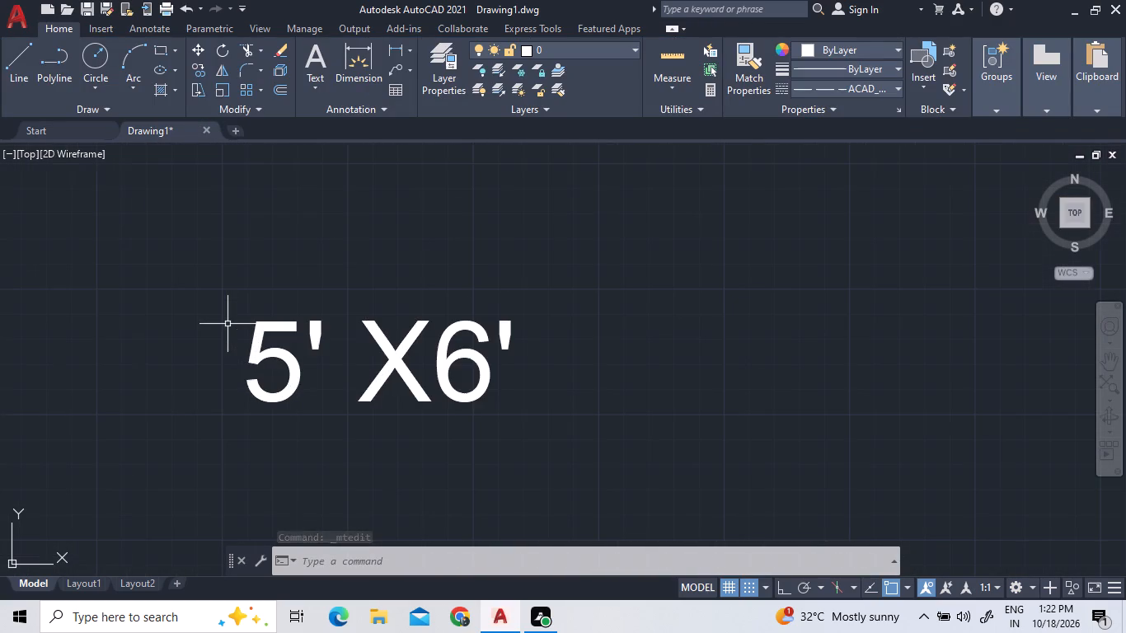
scroll(249, 322, down, 3)
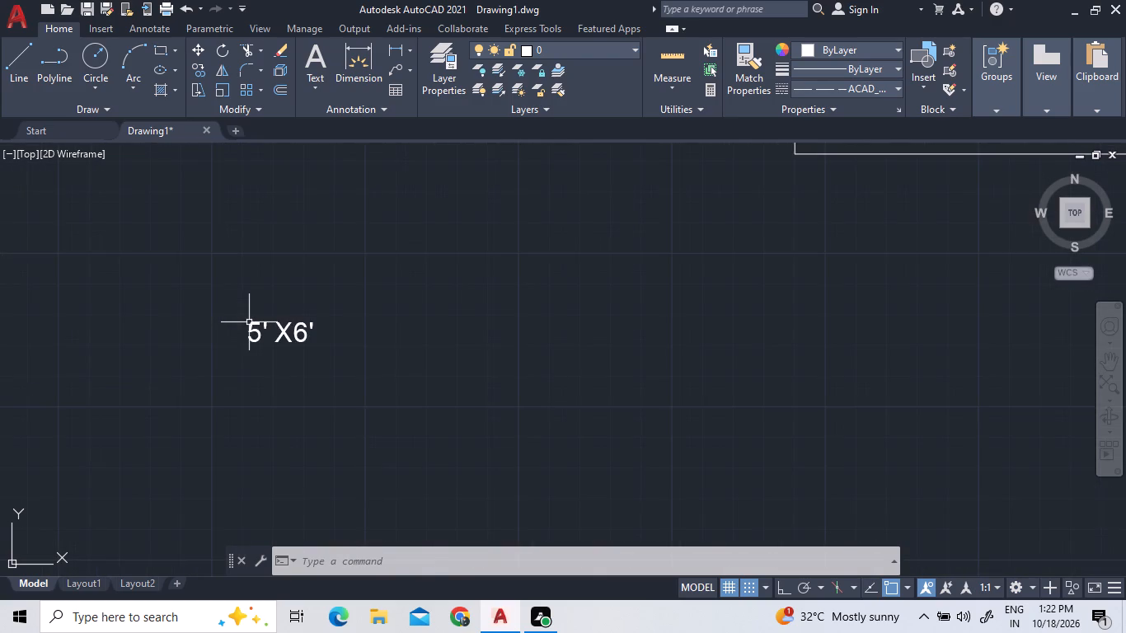
scroll(249, 322, down, 1)
click(255, 328)
right_click(256, 327)
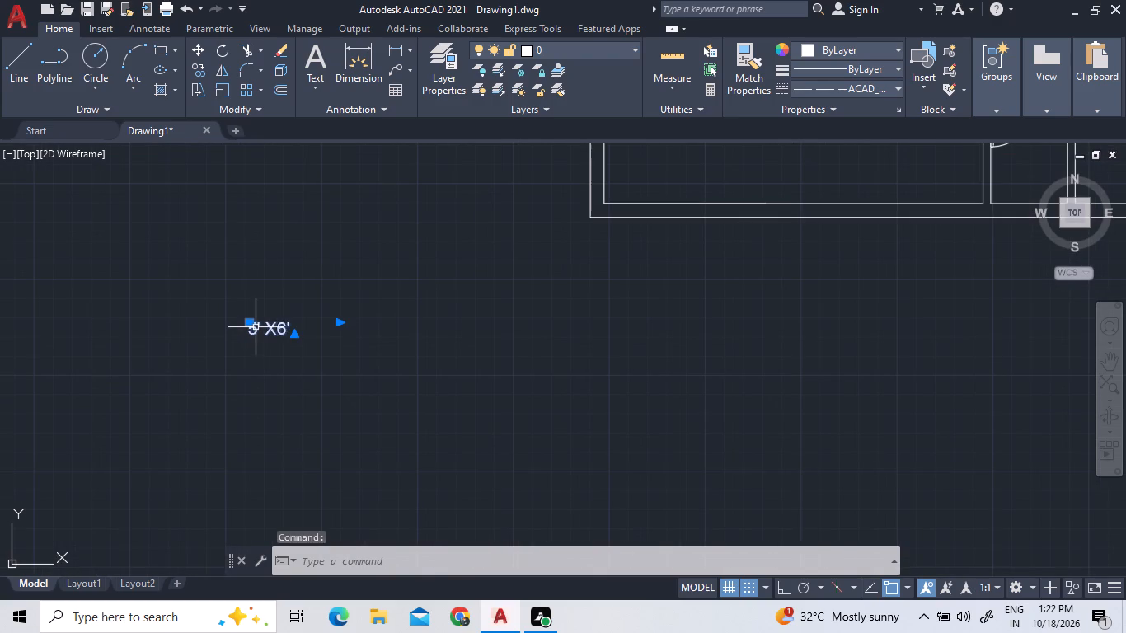
double_click(296, 340)
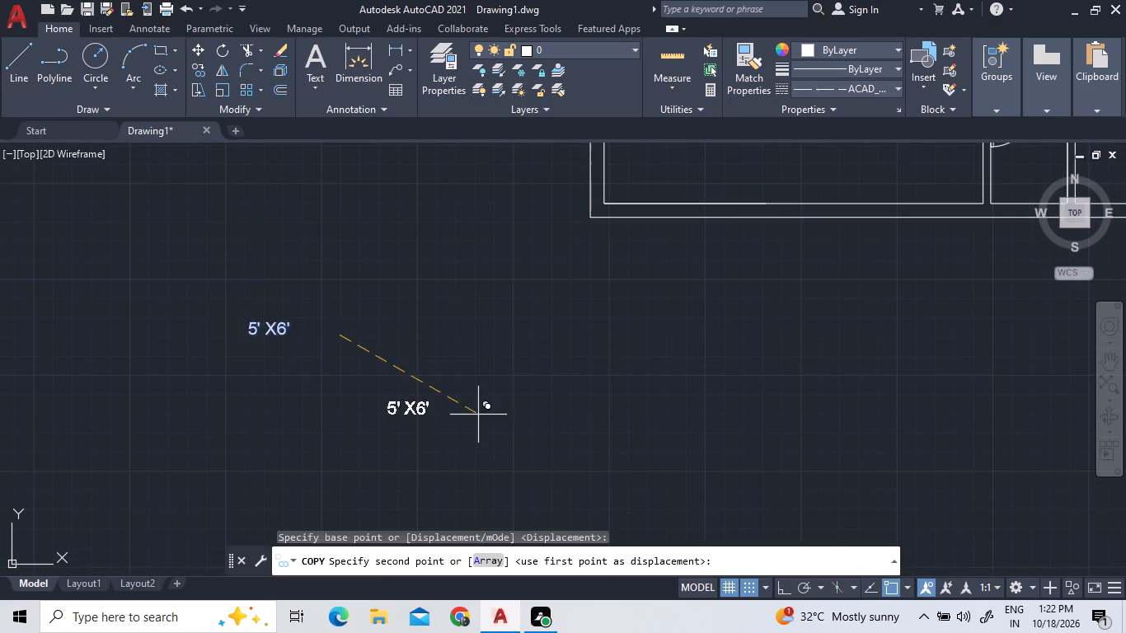
scroll(474, 430, down, 2)
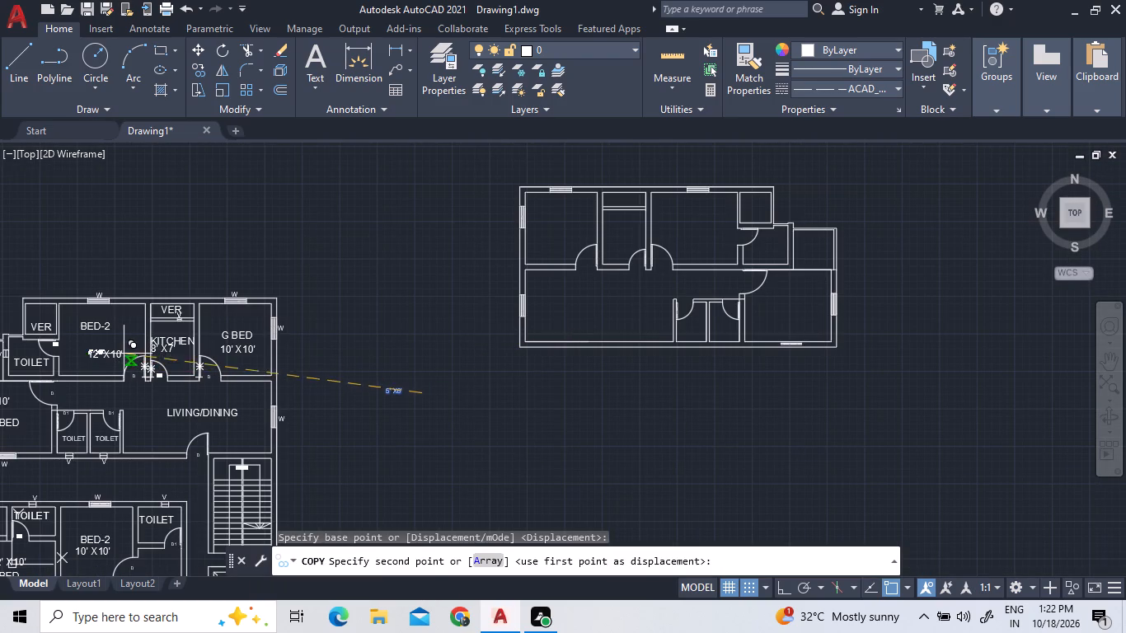
scroll(157, 311, up, 2)
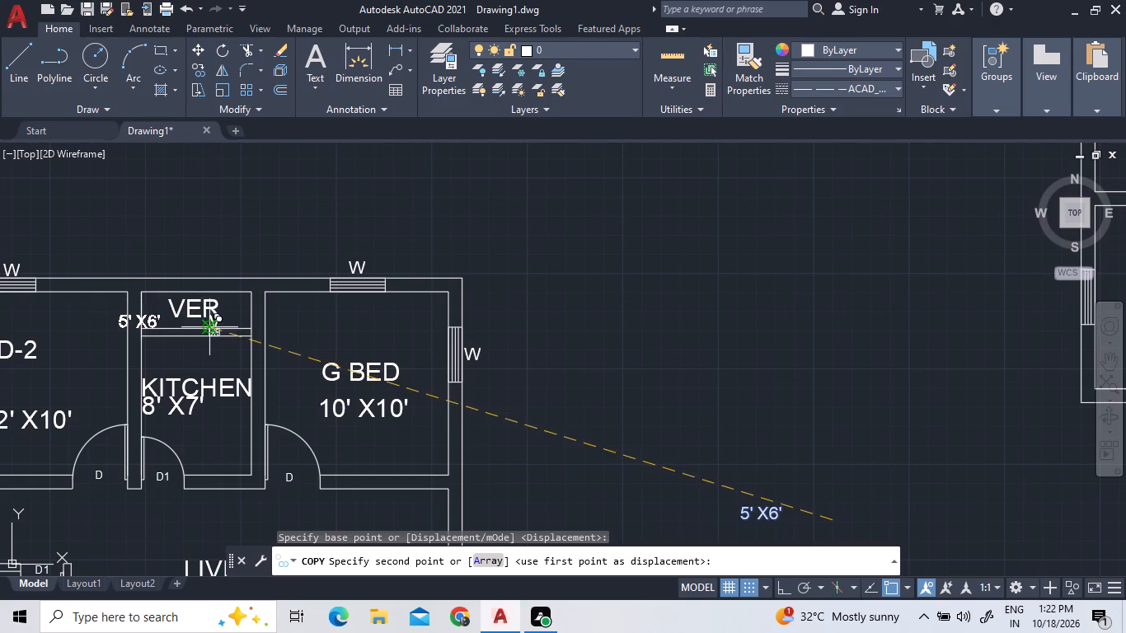
scroll(216, 323, up, 3)
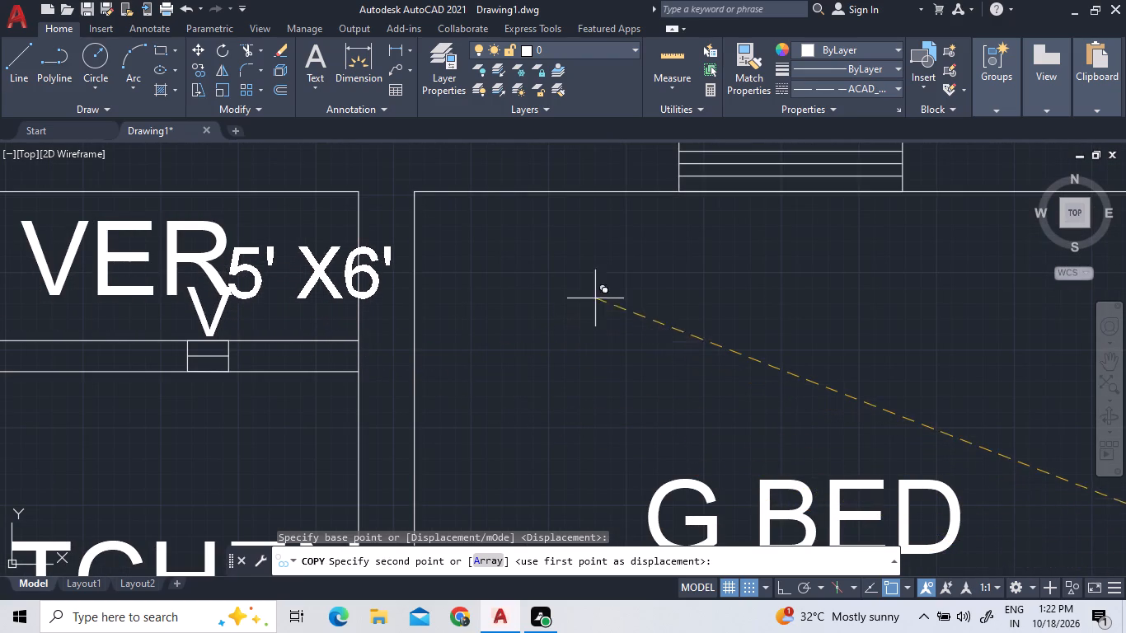
click(603, 292)
Place 5' X6' copies above the TOILET names in the upper unit's two adjoining toilets beside the living/dining room.
scroll(457, 289, down, 2)
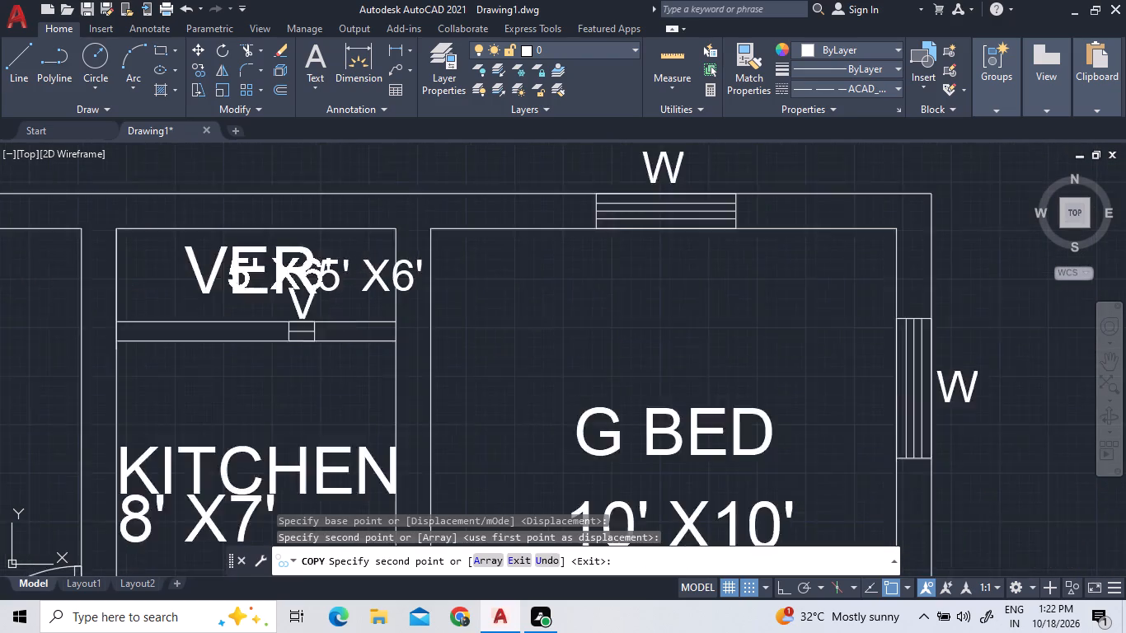
scroll(472, 273, down, 2)
scroll(394, 422, down, 1)
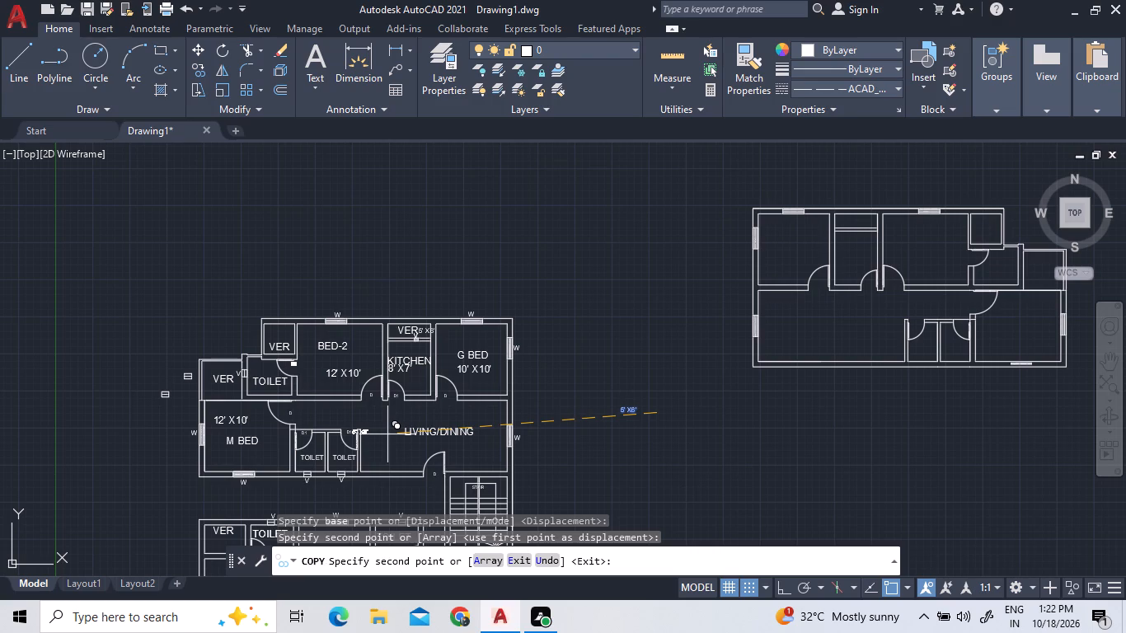
scroll(387, 434, up, 2)
scroll(335, 479, up, 1)
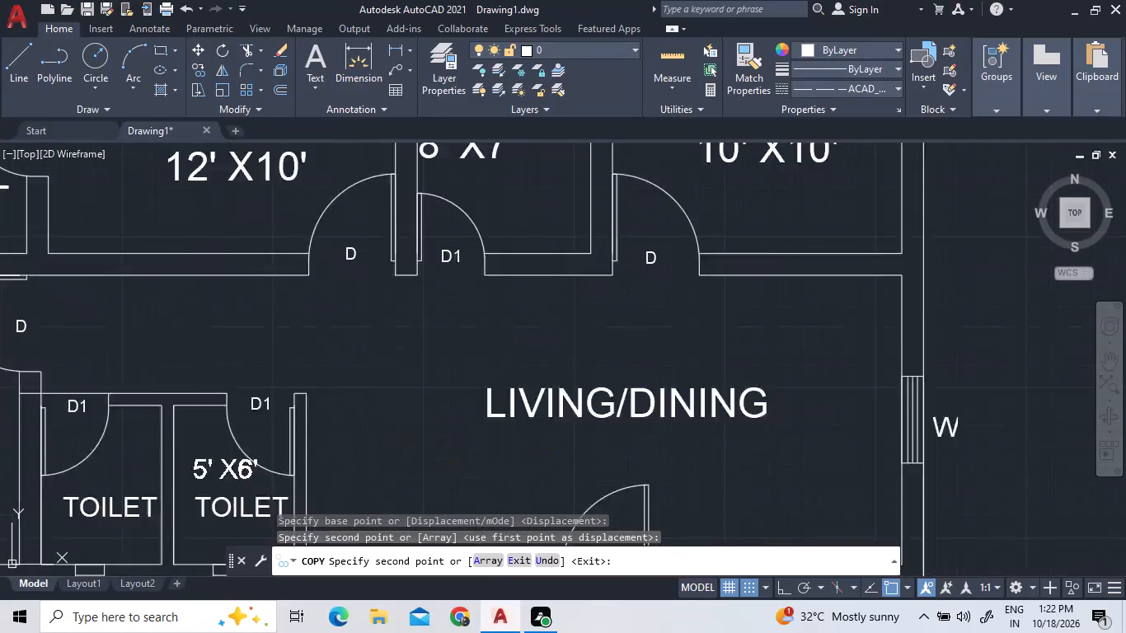
scroll(335, 479, up, 2)
scroll(335, 477, down, 1)
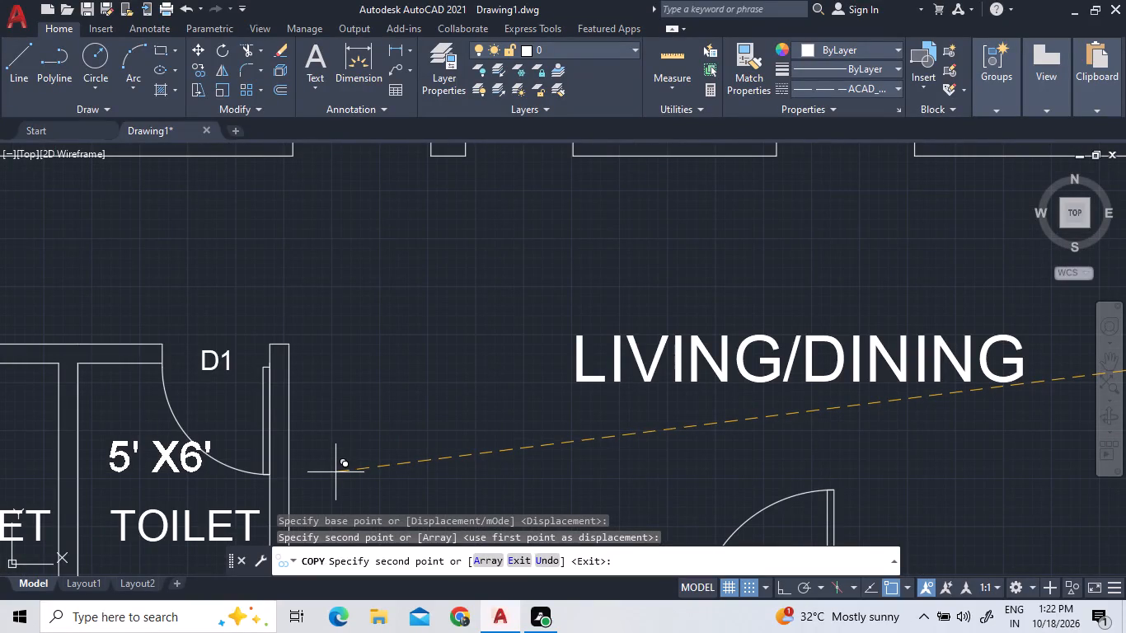
click(335, 472)
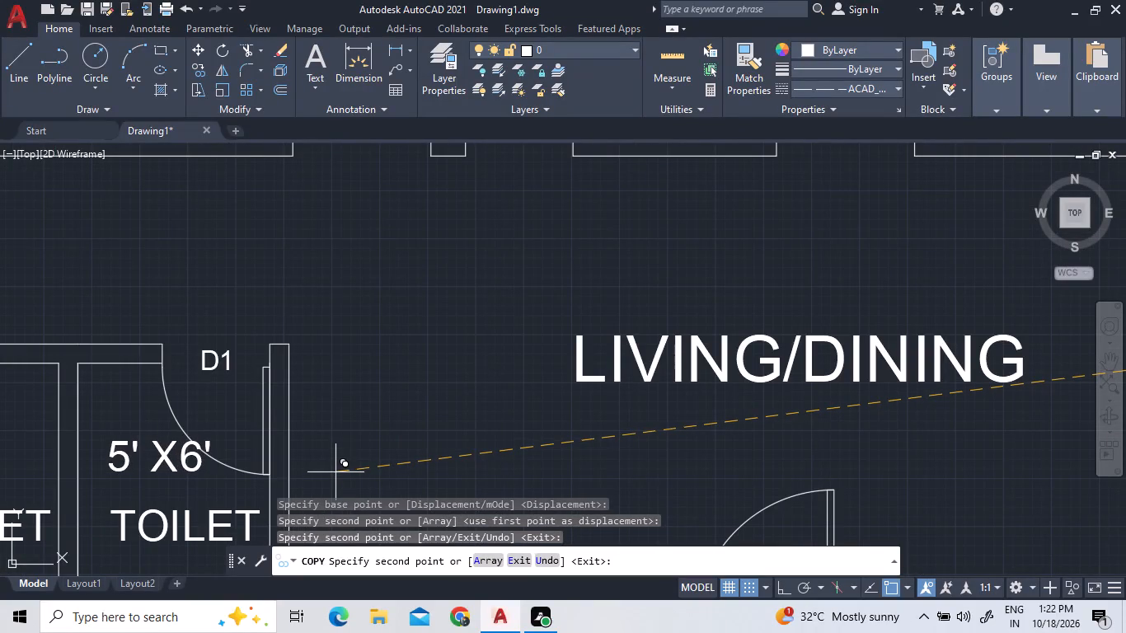
scroll(332, 467, down, 2)
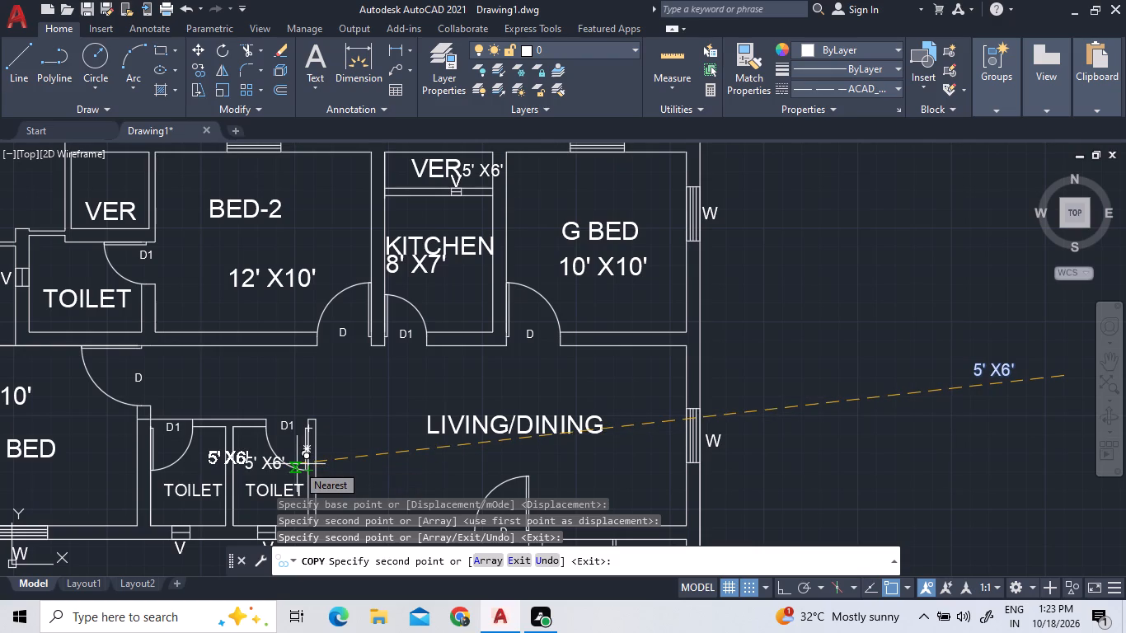
scroll(264, 464, up, 1)
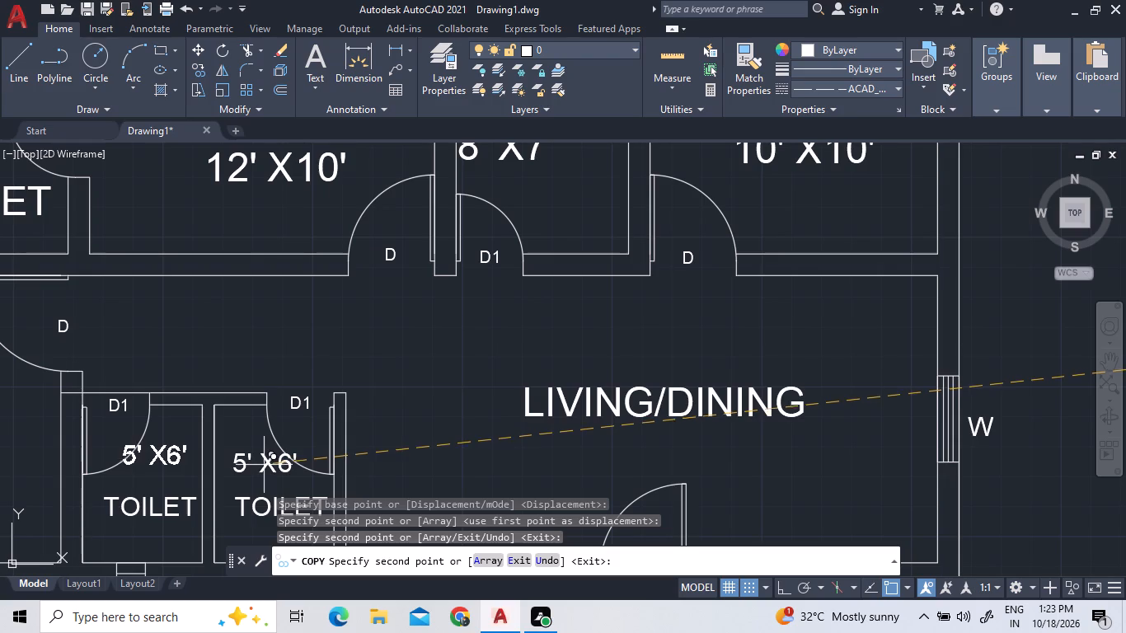
click(263, 482)
Place 5' X6' copies in the upper unit's toilet beside BED-2 and in the two VER rooms adjoining that toilet.
scroll(382, 398, down, 2)
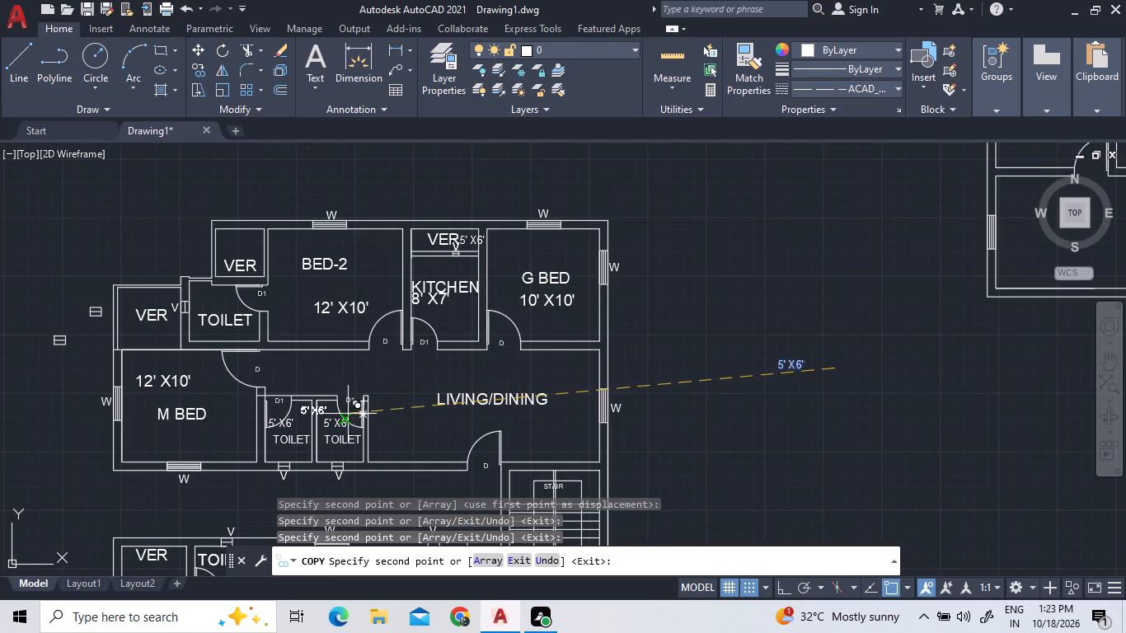
click(259, 303)
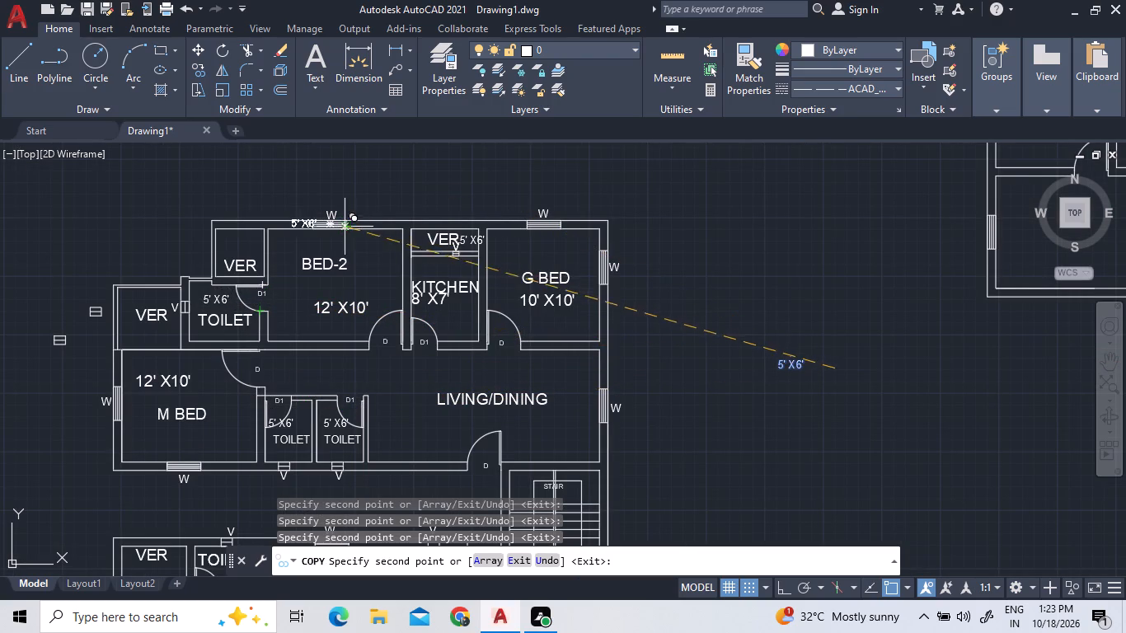
click(276, 251)
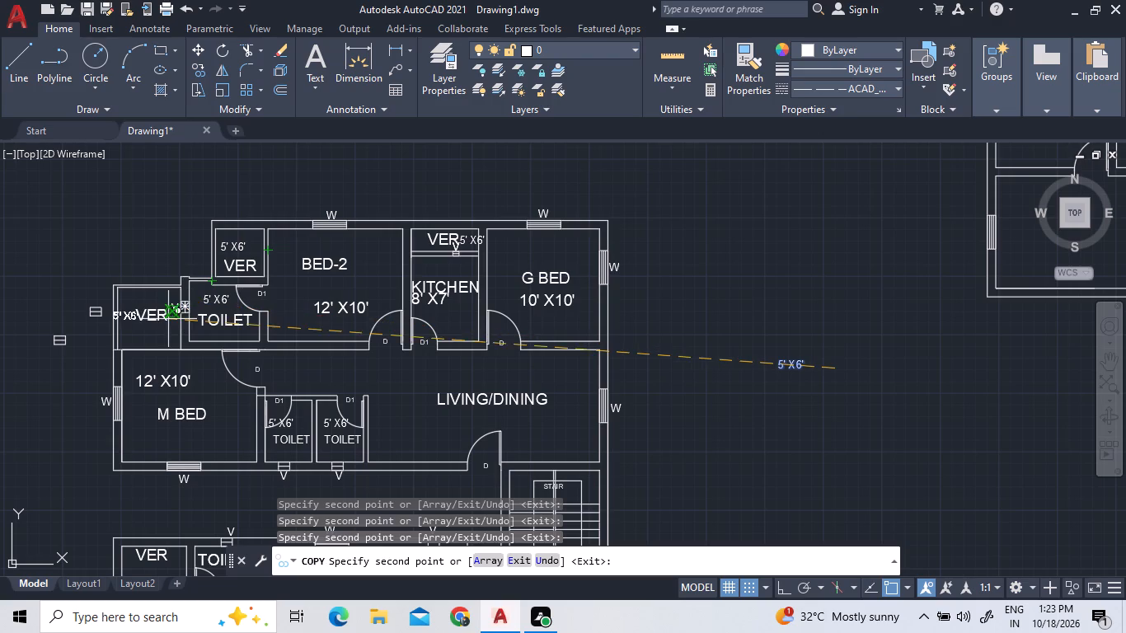
click(188, 302)
Place 5' X6' copies in the middle unit's three toilets: beside M BED, beside BED-2 and below G BED.
scroll(216, 279, down, 3)
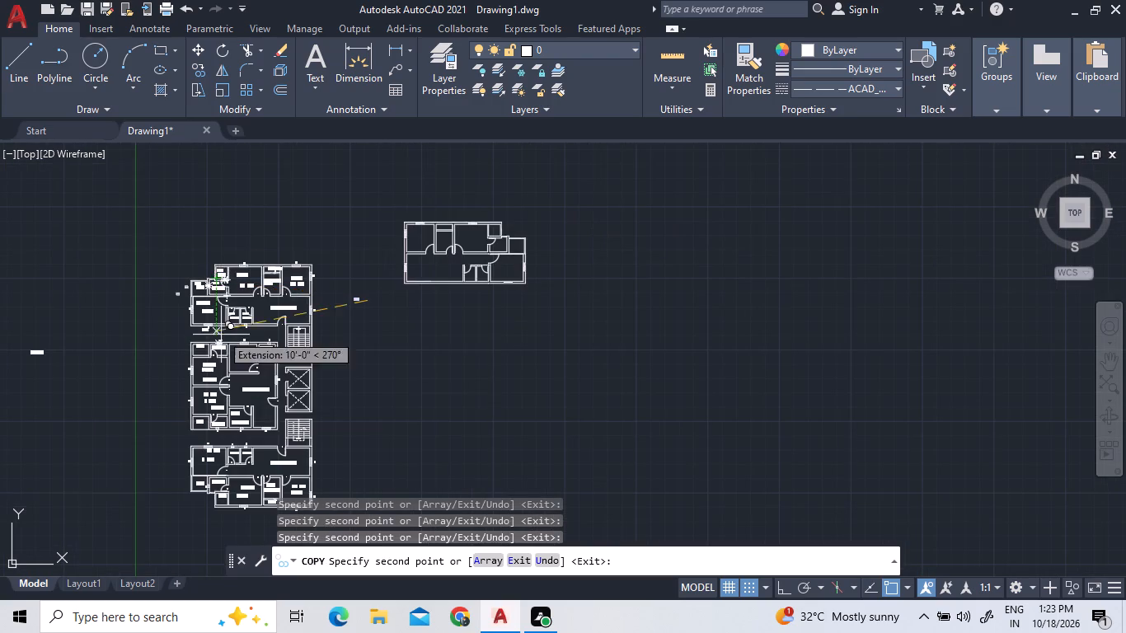
scroll(224, 382, up, 2)
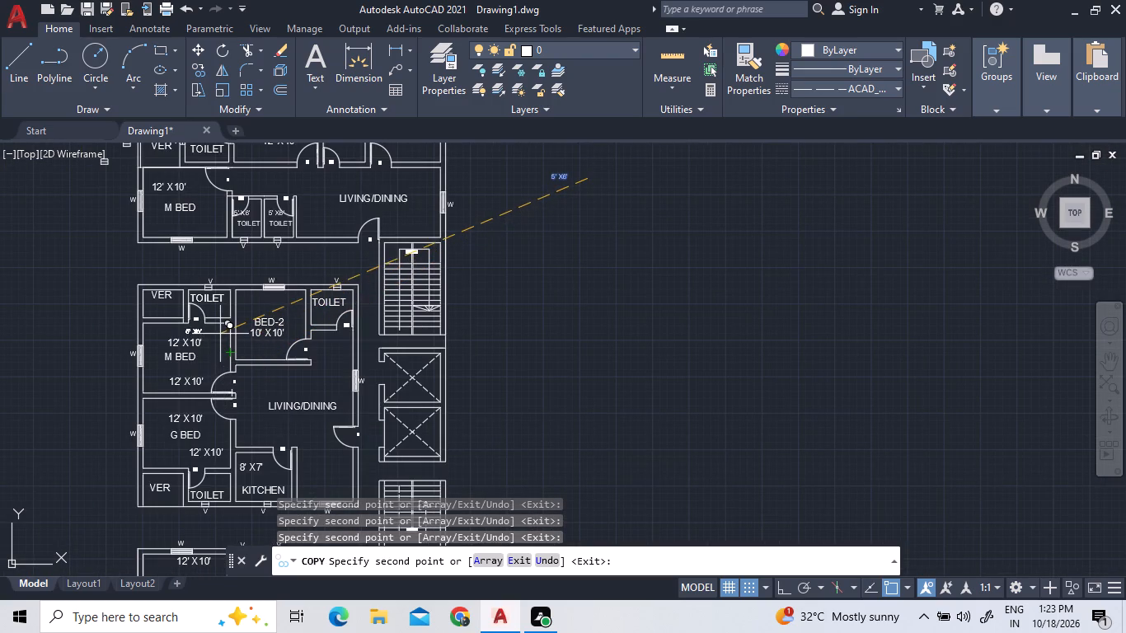
scroll(228, 300, up, 2)
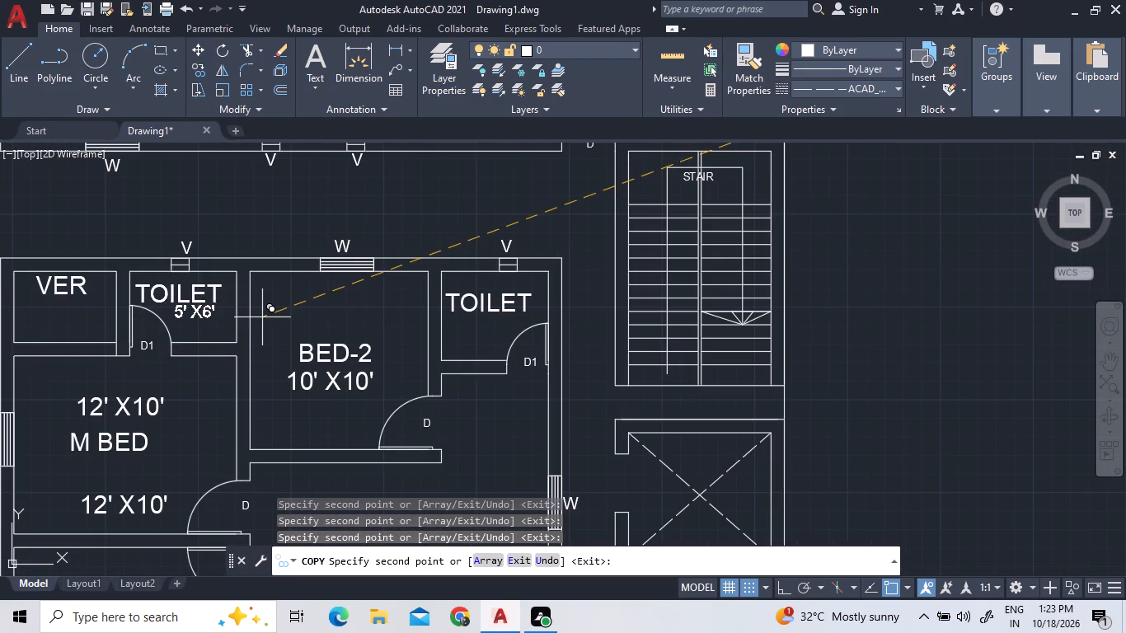
click(262, 317)
scroll(261, 312, down, 2)
scroll(414, 307, up, 1)
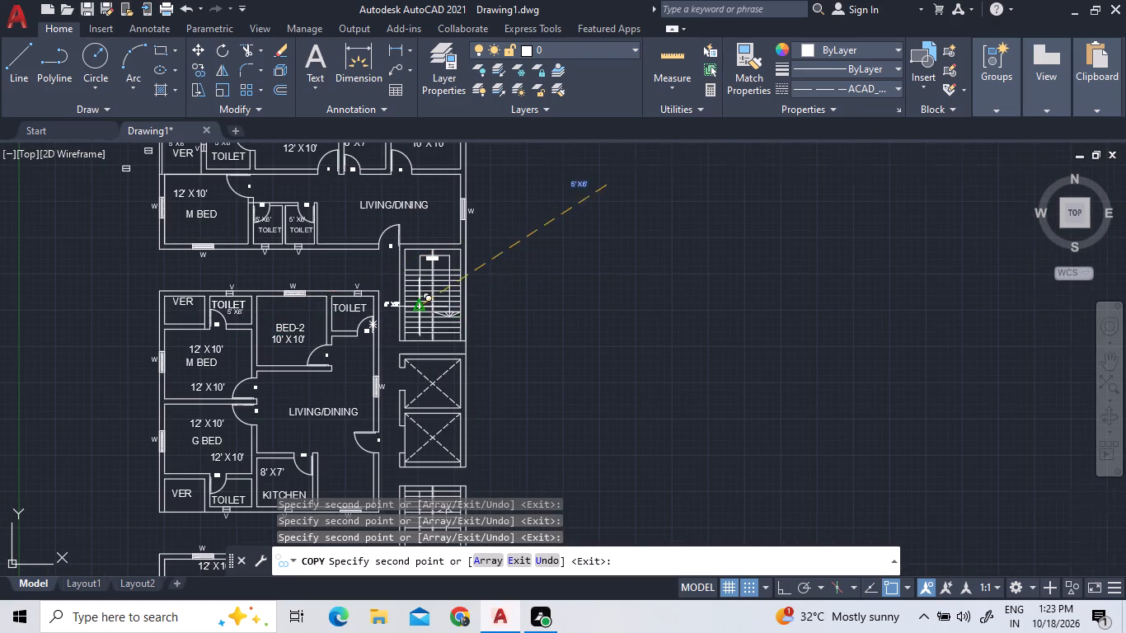
scroll(414, 307, up, 2)
click(256, 345)
scroll(286, 309, down, 3)
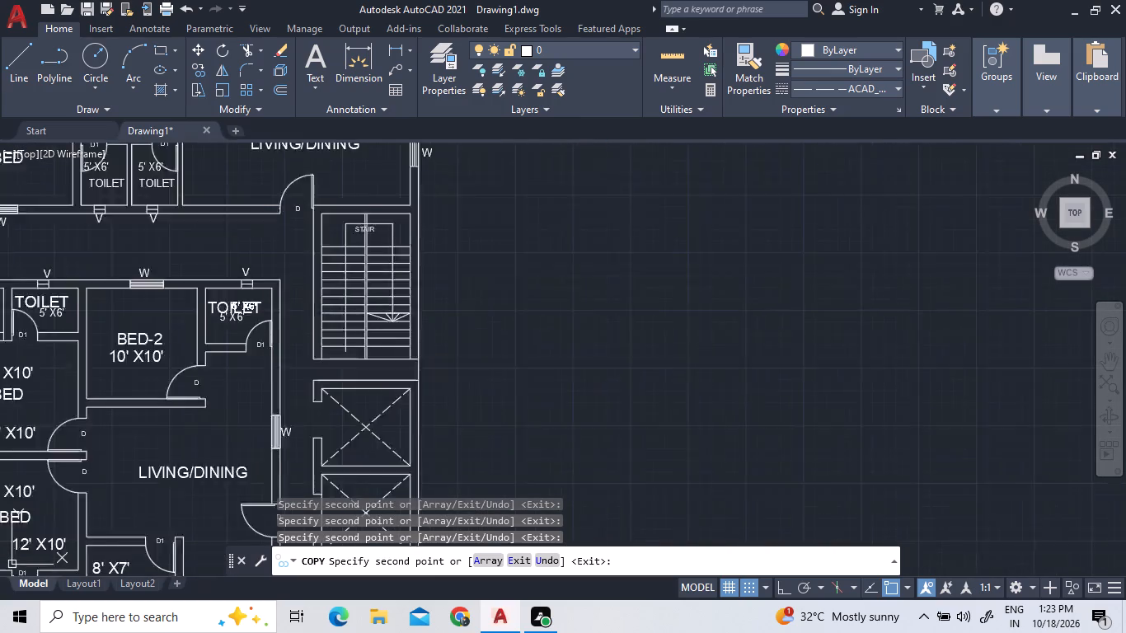
scroll(139, 524, up, 3)
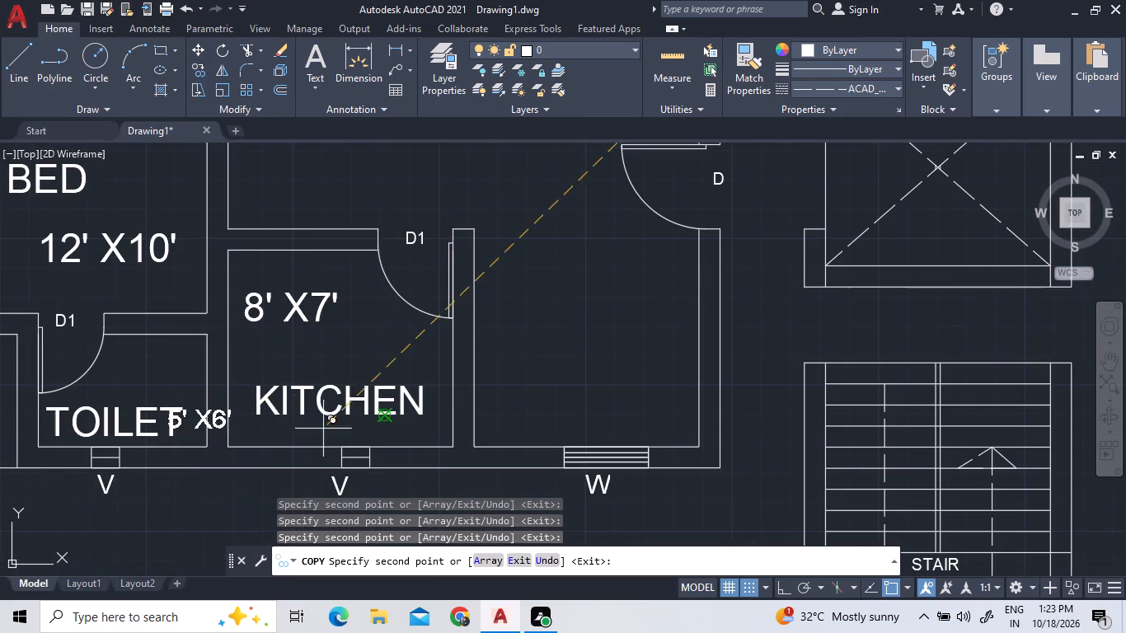
click(273, 392)
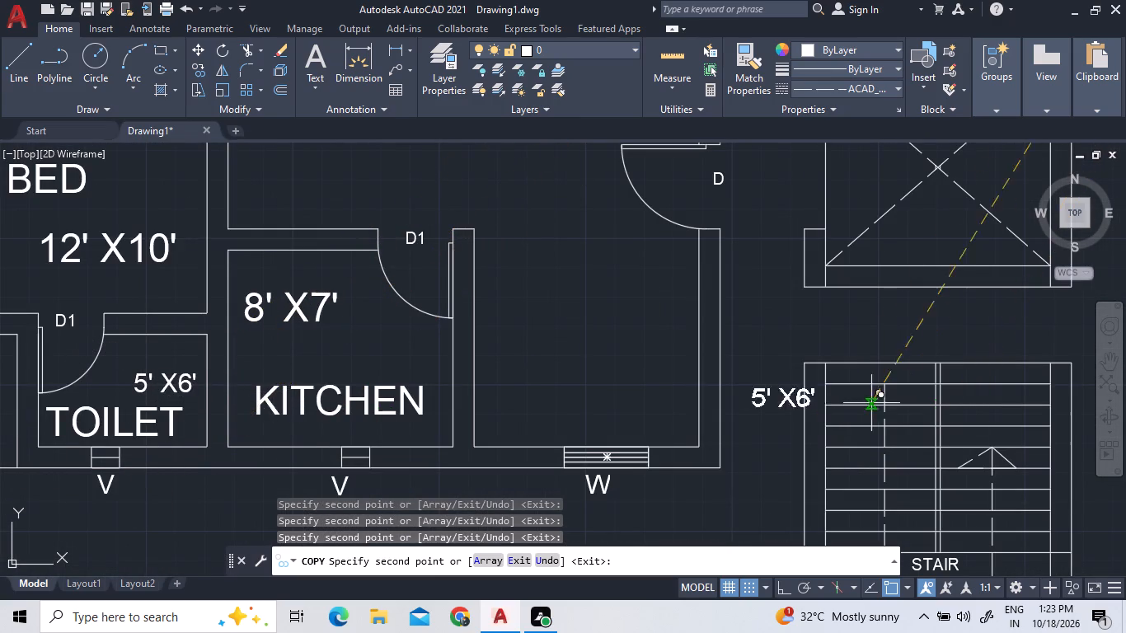
Place 5' X6' copies above the TOILET names in the lower unit's two adjoining toilets between M BED and the living/dining room.
scroll(682, 349, down, 2)
scroll(605, 377, down, 1)
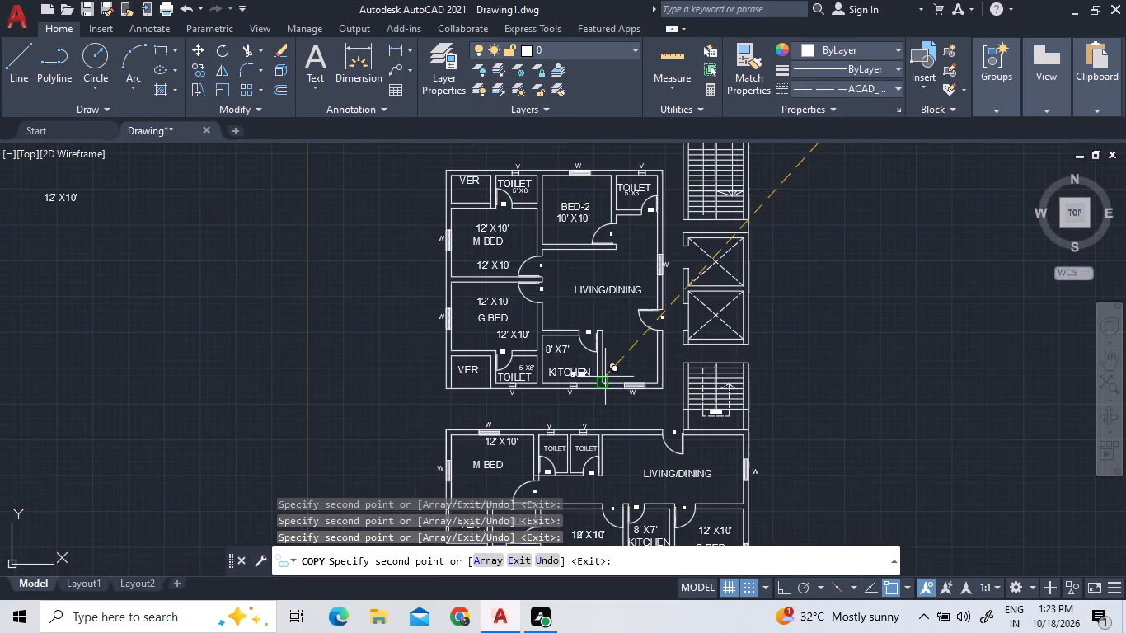
scroll(587, 293, down, 2)
scroll(592, 341, up, 3)
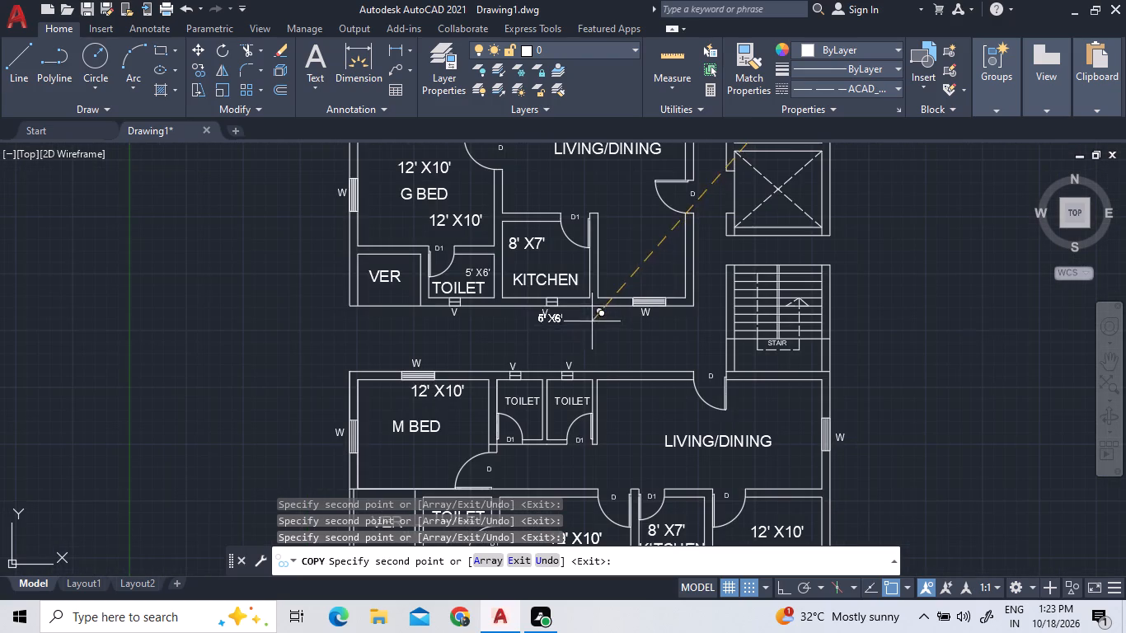
scroll(584, 408, up, 4)
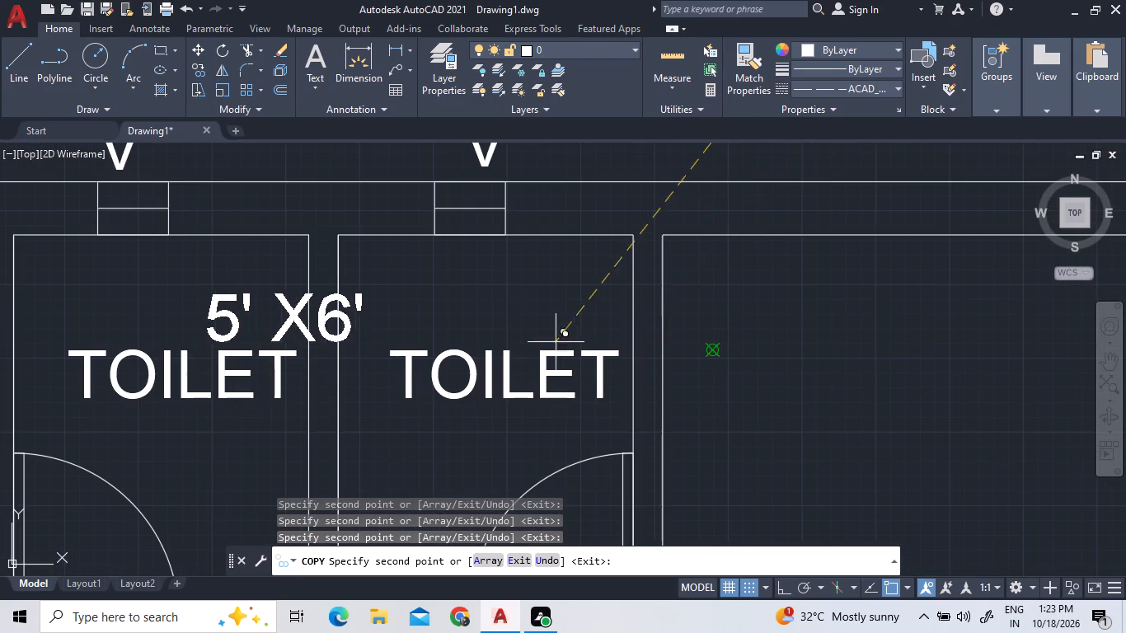
click(482, 326)
click(737, 320)
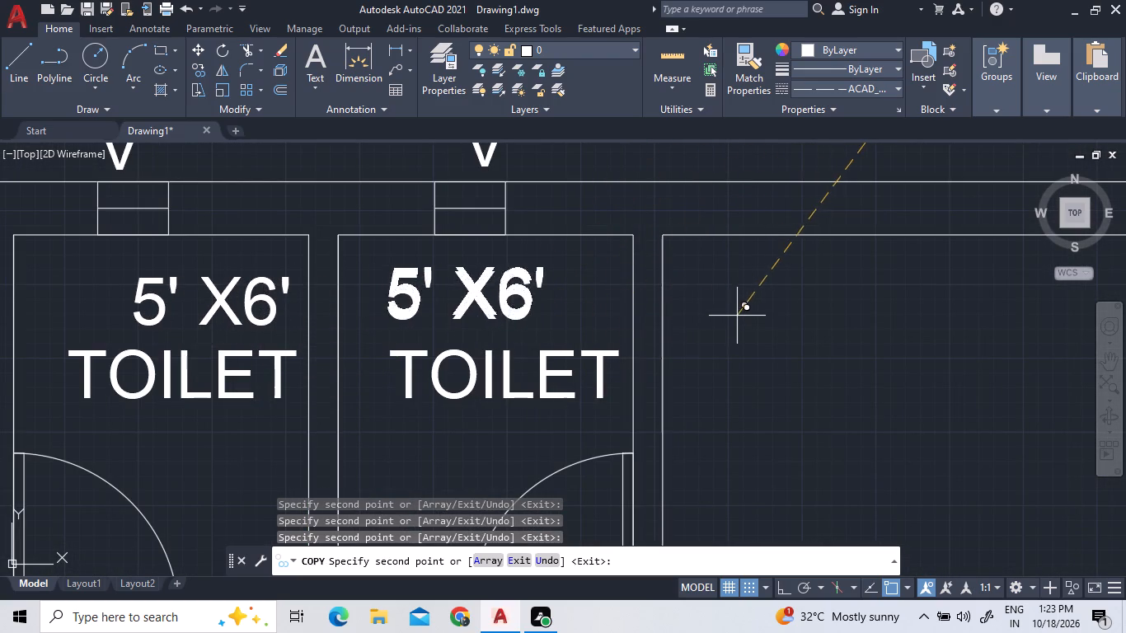
Place a 5' X6' copy below the TOILET name in the lower unit's toilet beside BED-2 and finish copying.
scroll(737, 288, down, 3)
scroll(734, 376, down, 2)
scroll(726, 428, up, 3)
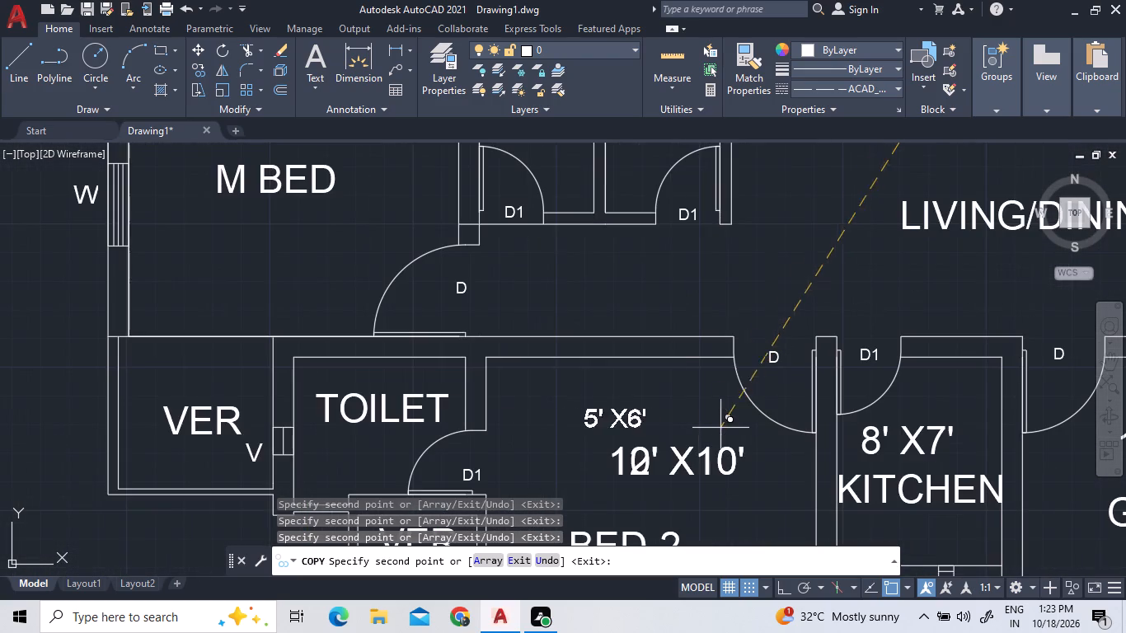
click(450, 475)
scroll(509, 279, down, 2)
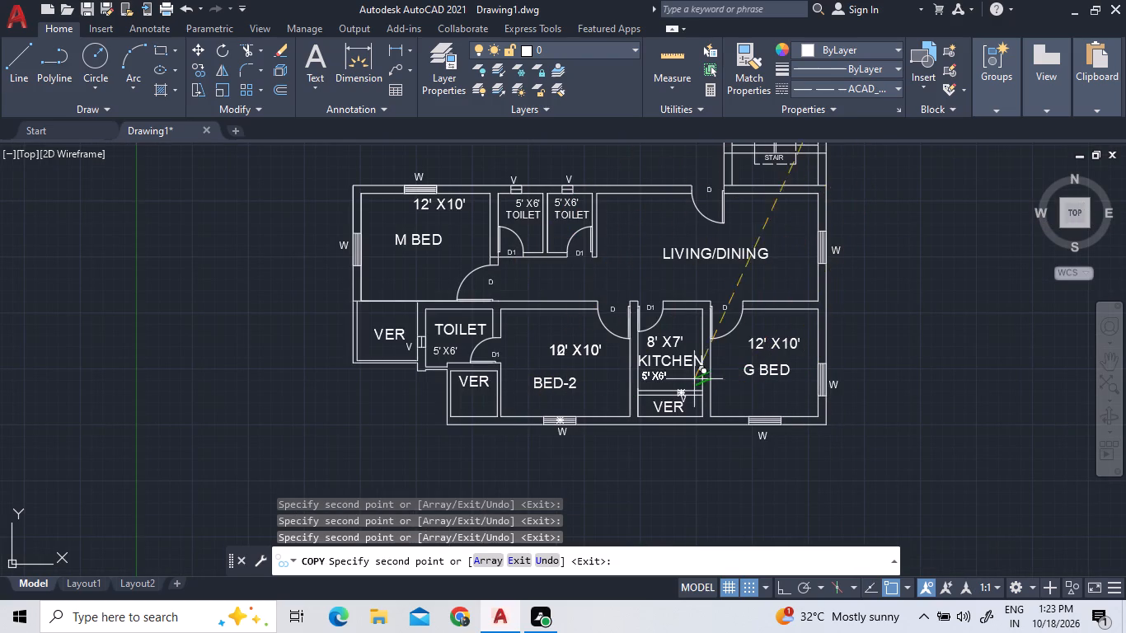
scroll(678, 387, down, 2)
scroll(662, 284, down, 1)
scroll(637, 252, up, 3)
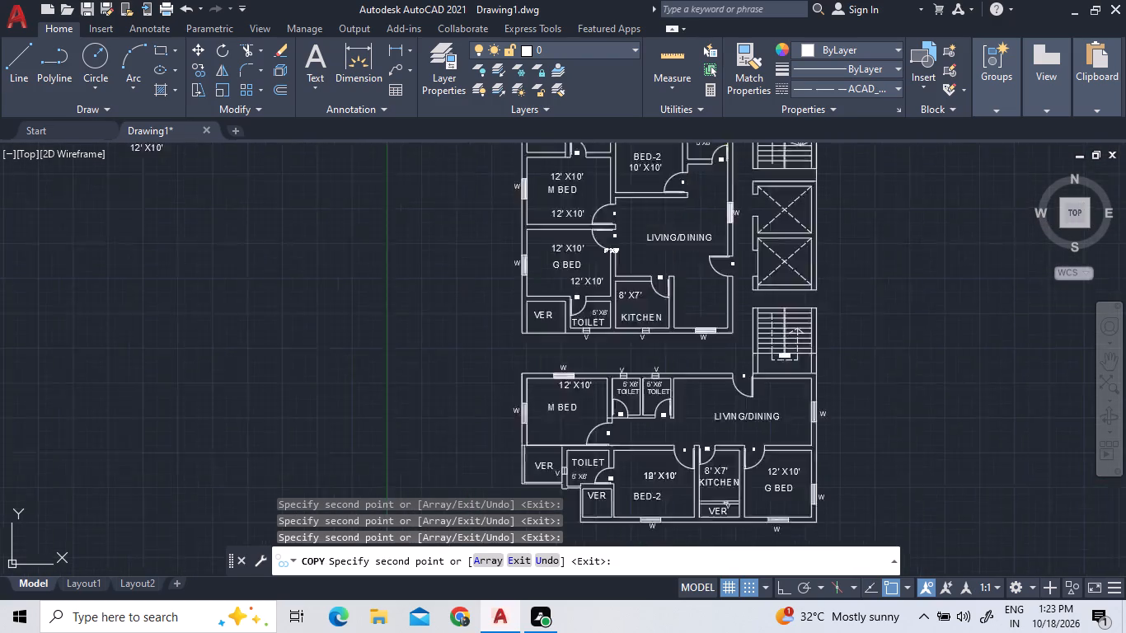
scroll(637, 252, up, 1)
scroll(562, 354, down, 4)
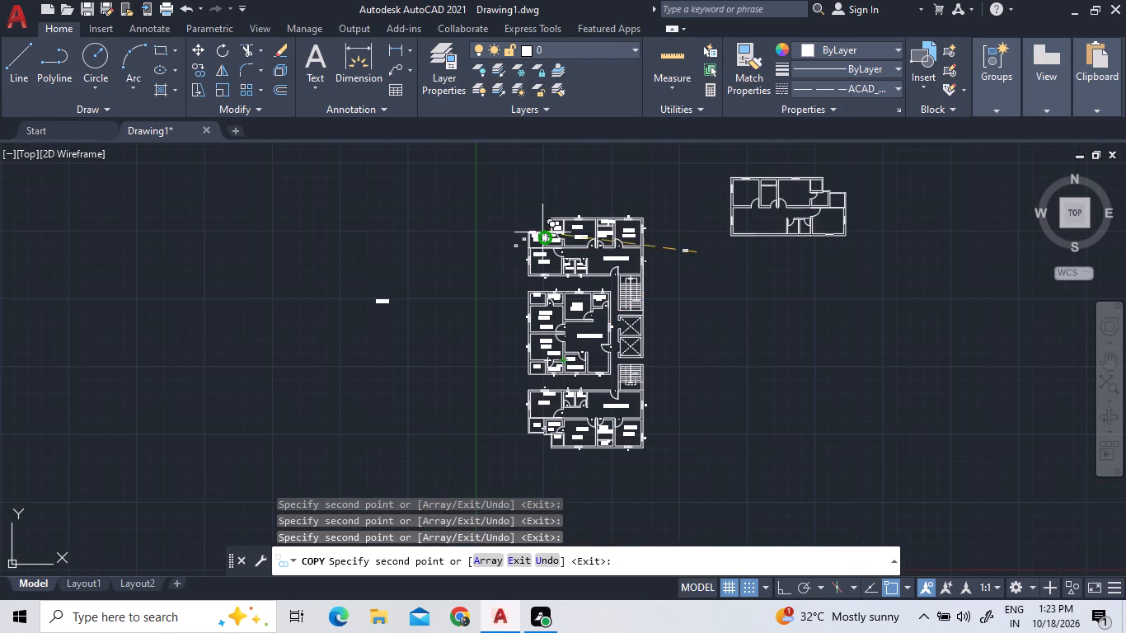
scroll(543, 213, up, 4)
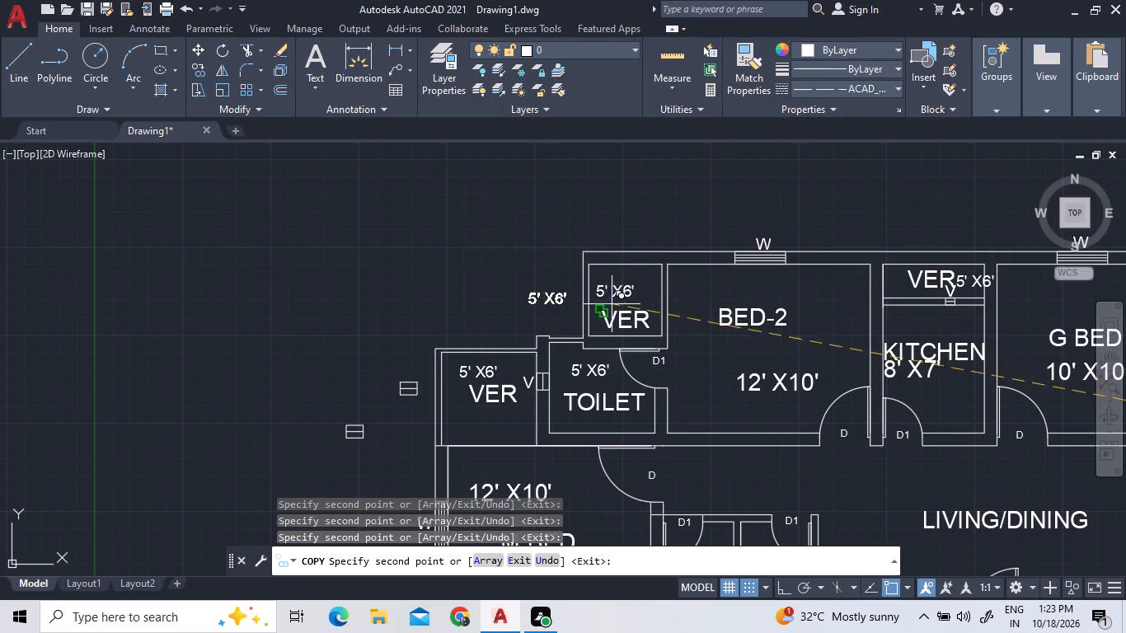
key(Escape)
Erase the stray 12' X10' and 5' X6' texts lying outside the floor plan on either side.
scroll(741, 243, down, 1)
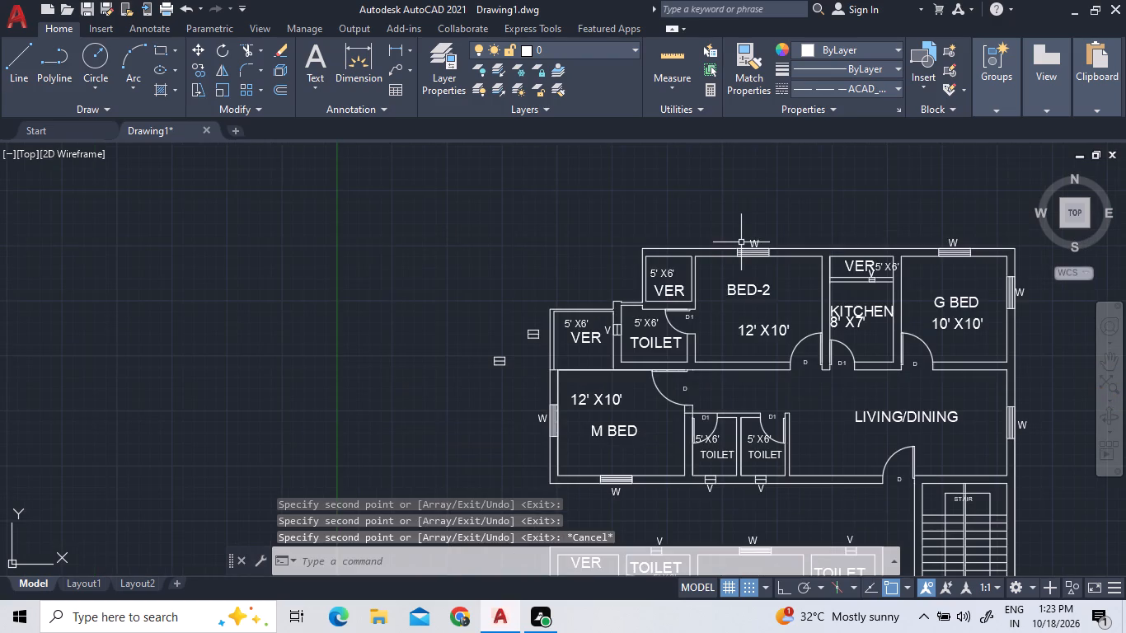
scroll(741, 243, down, 1)
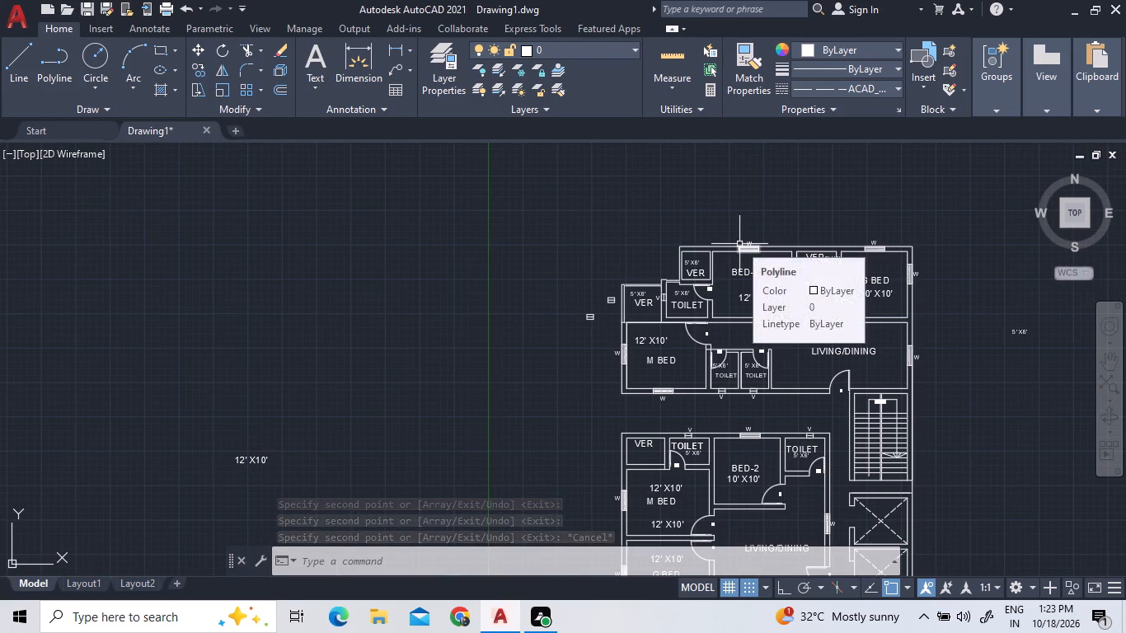
scroll(739, 244, down, 4)
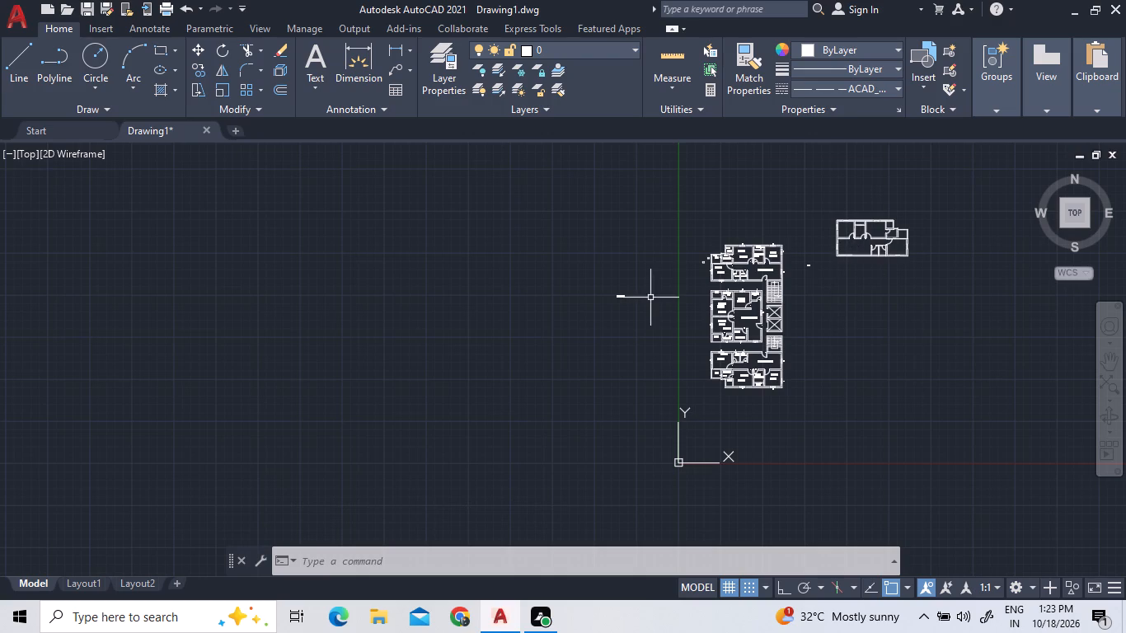
click(650, 311)
click(509, 241)
key(Delete)
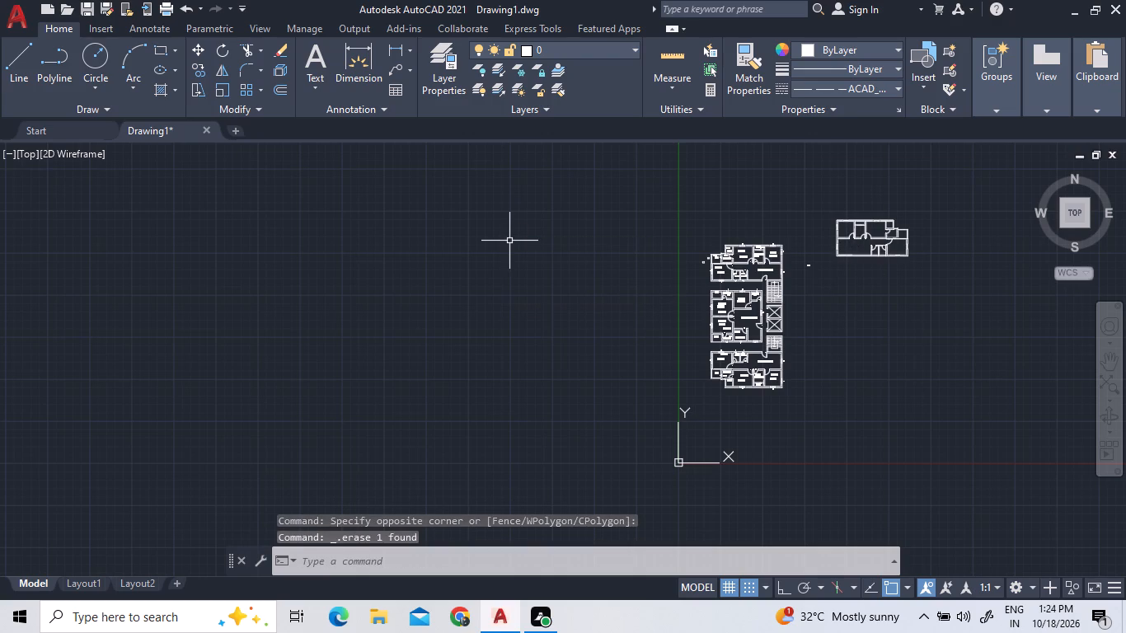
double_click(826, 276)
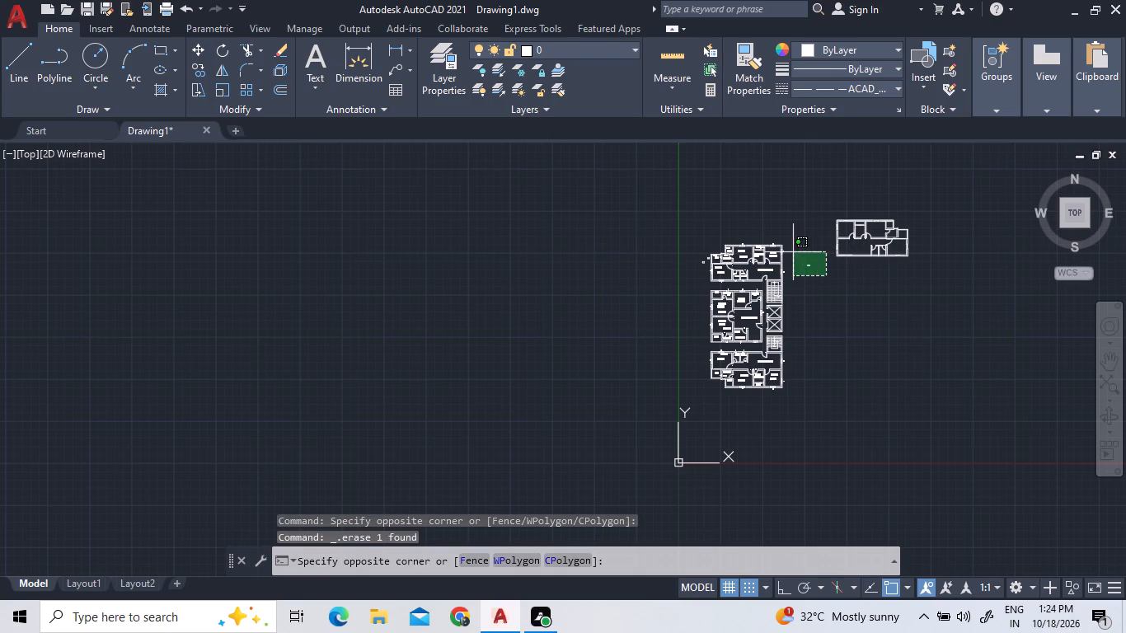
double_click(793, 252)
key(Delete)
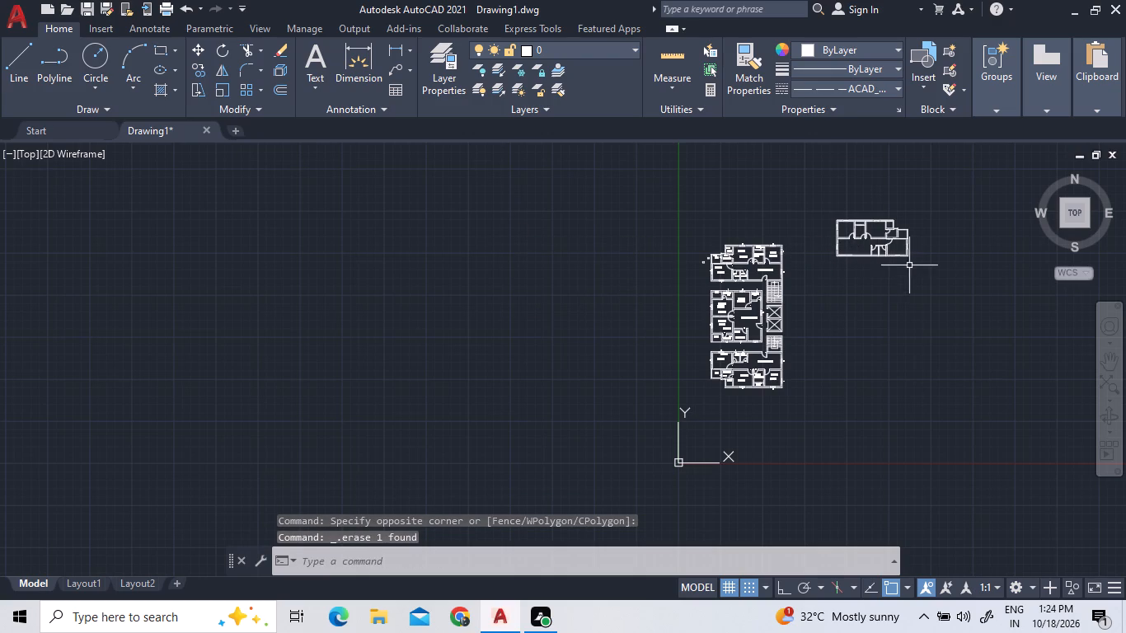
Erase the spare unlabelled unit plan beside the main floor plan, including its leftover wall lines.
click(911, 265)
double_click(849, 199)
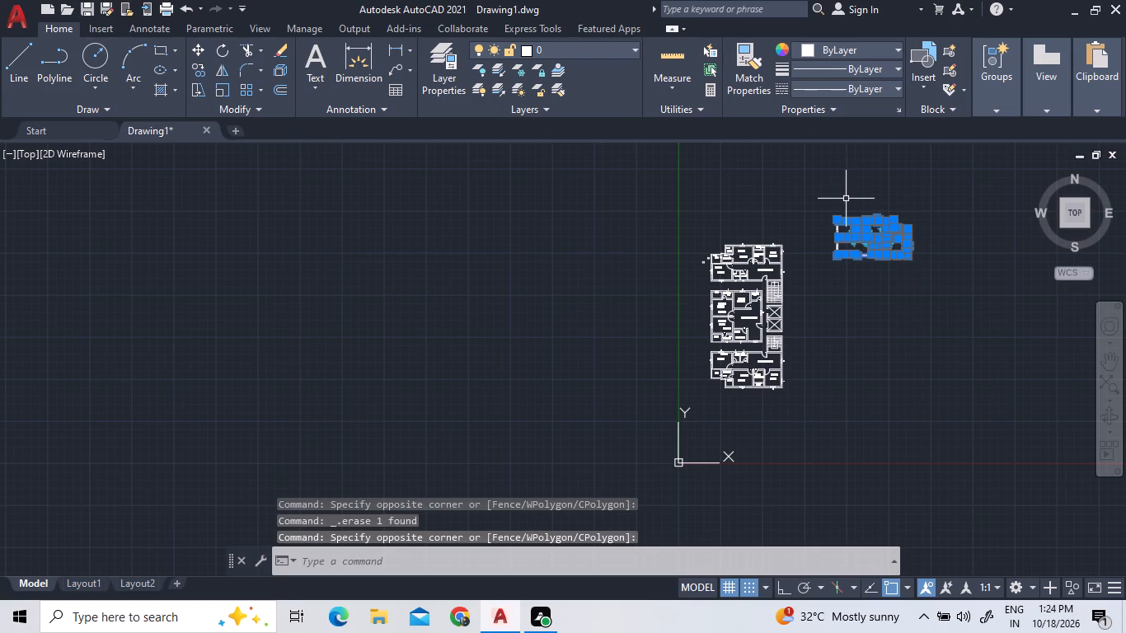
key(Delete)
triple_click(848, 260)
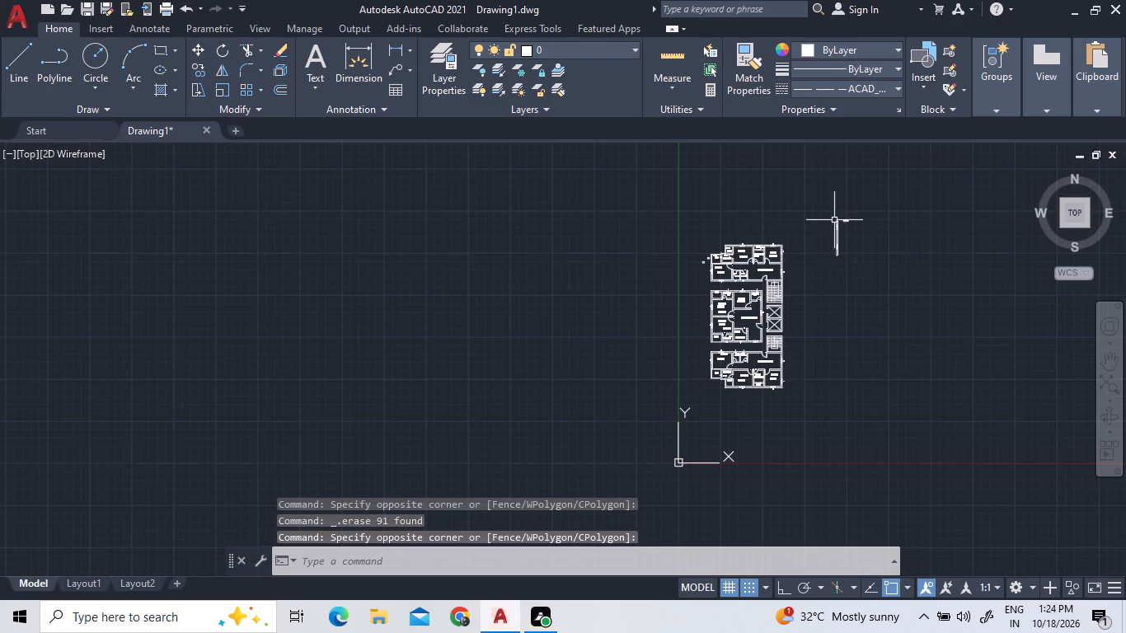
double_click(852, 257)
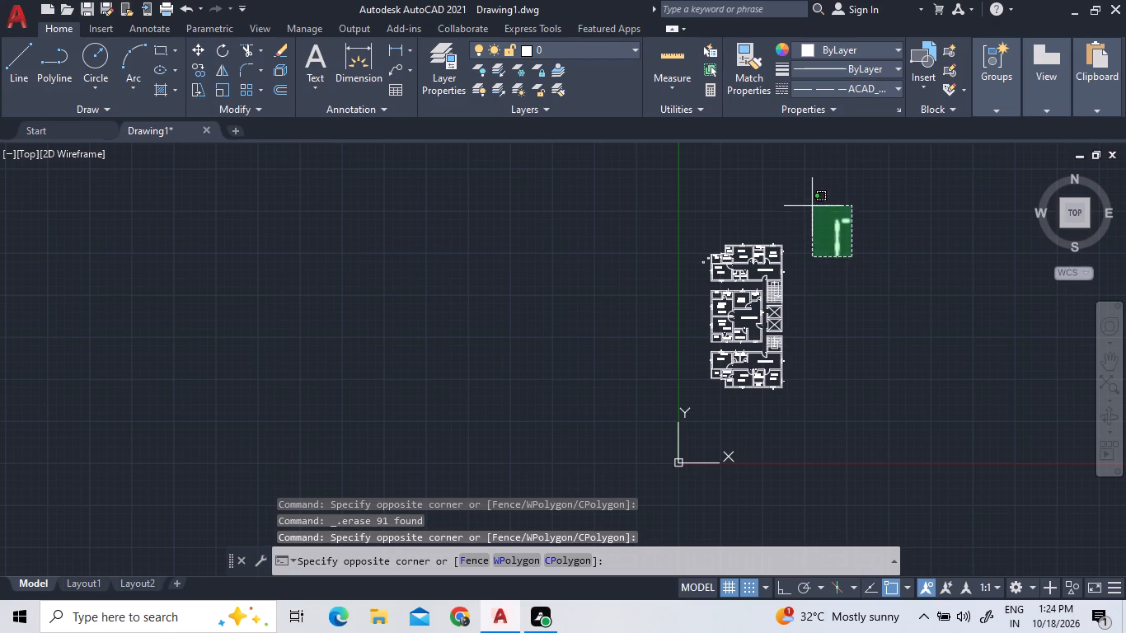
double_click(812, 204)
key(Delete)
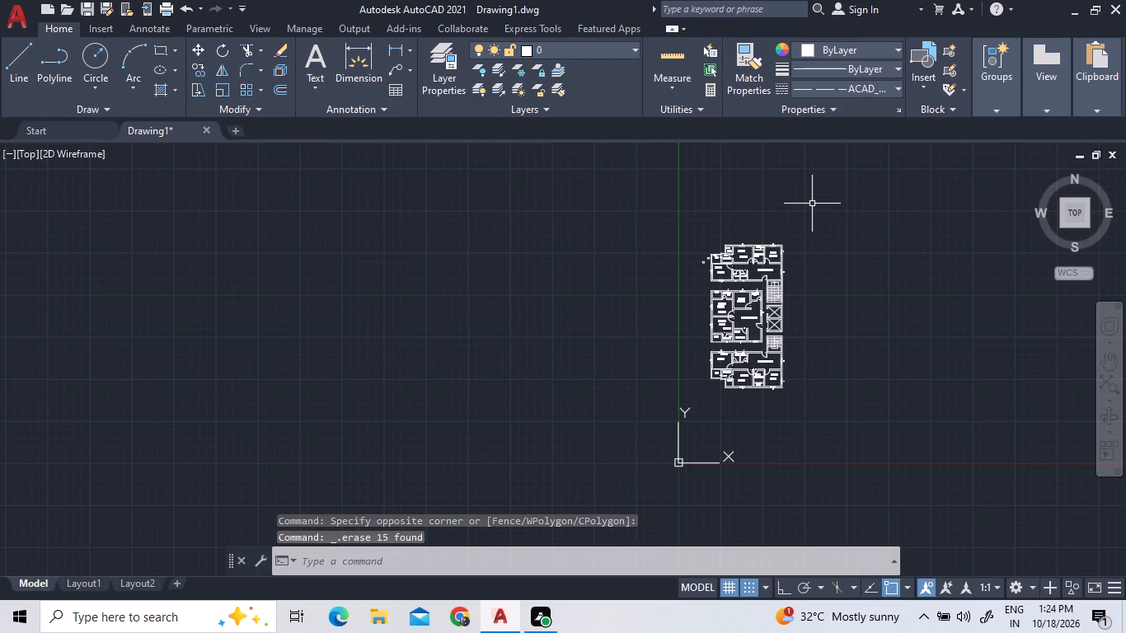
Change the colour of the whole floor plan to orange 205,105,40 and clear the selection.
double_click(817, 443)
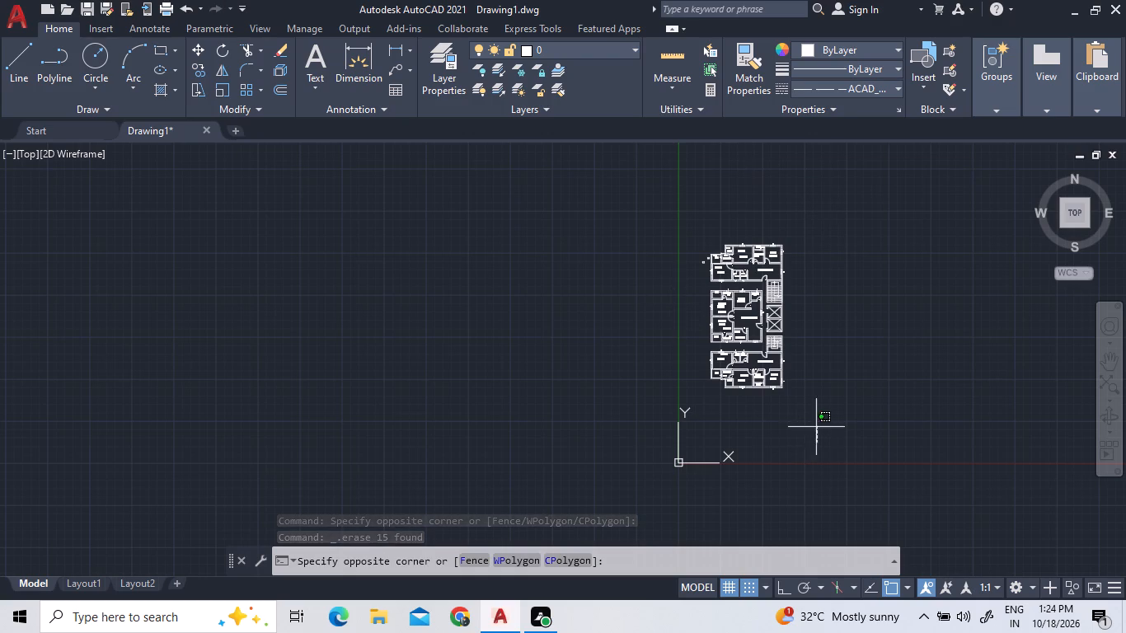
click(636, 208)
click(686, 83)
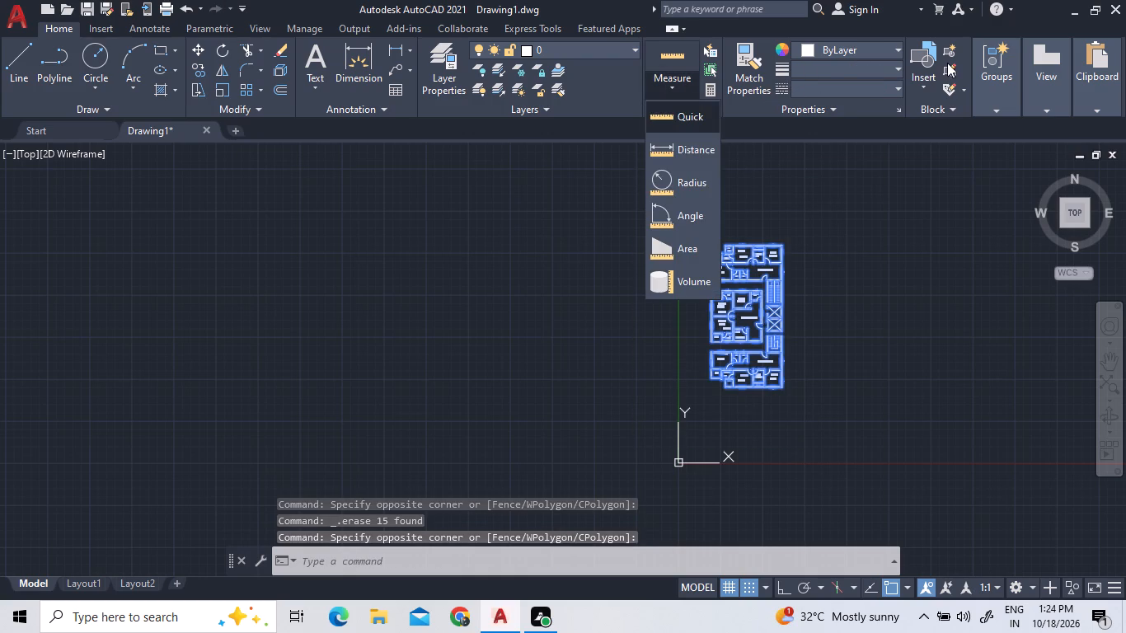
click(810, 52)
click(810, 52)
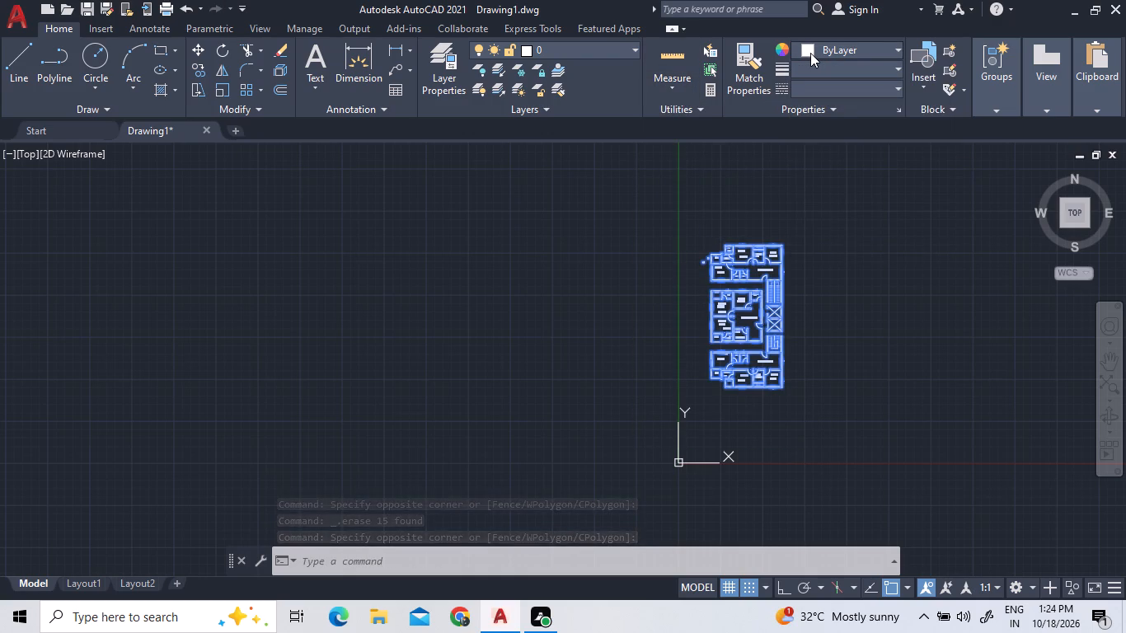
click(810, 53)
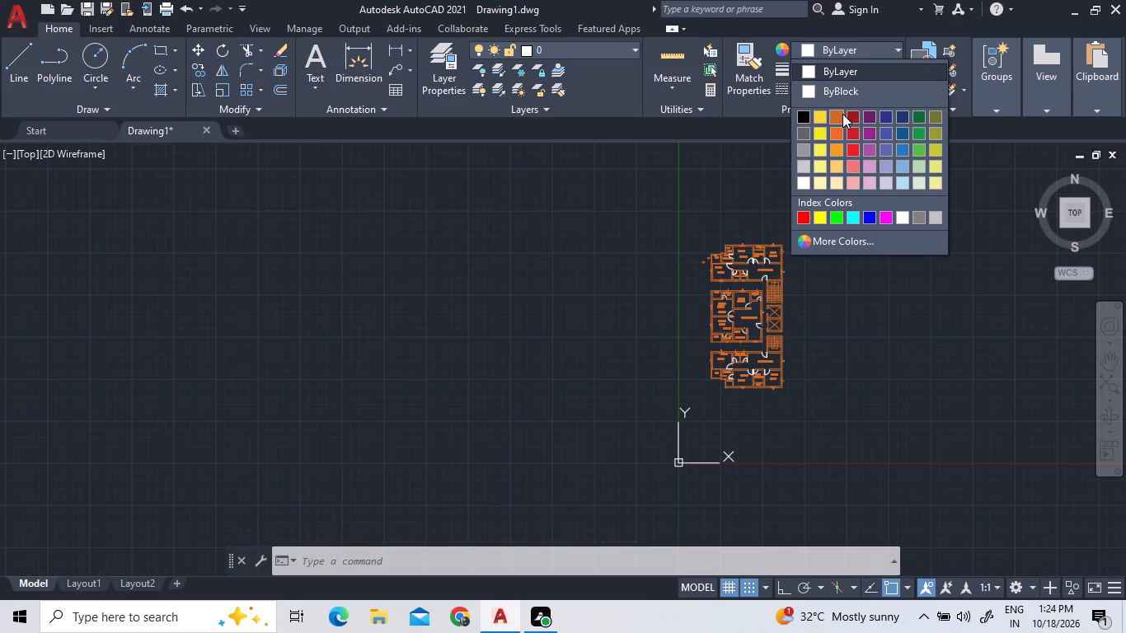
double_click(842, 114)
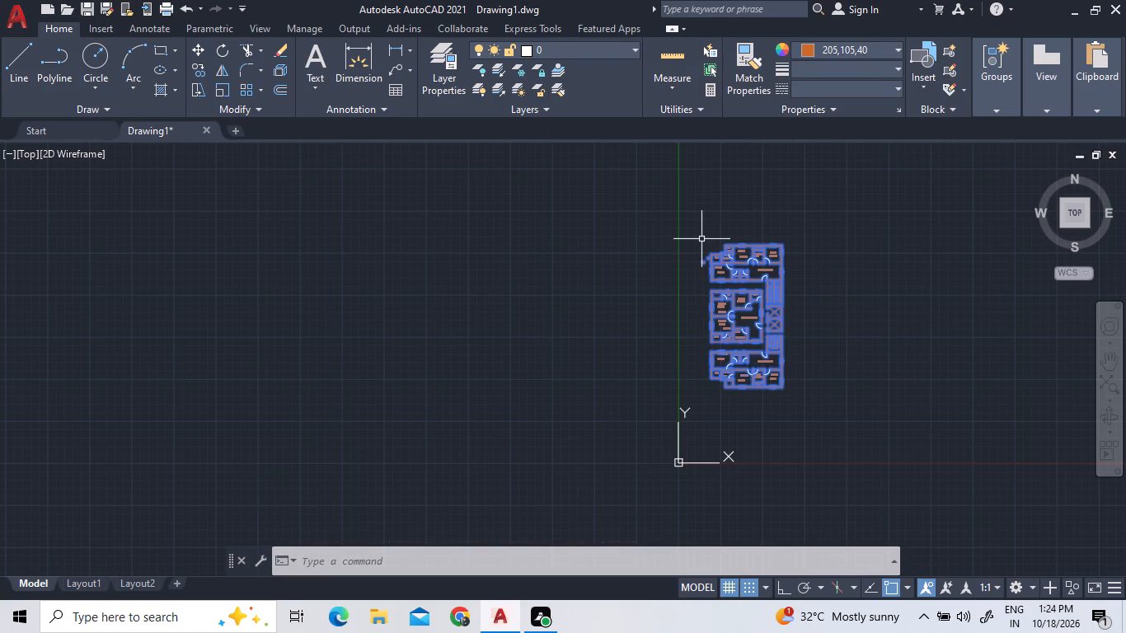
key(Escape)
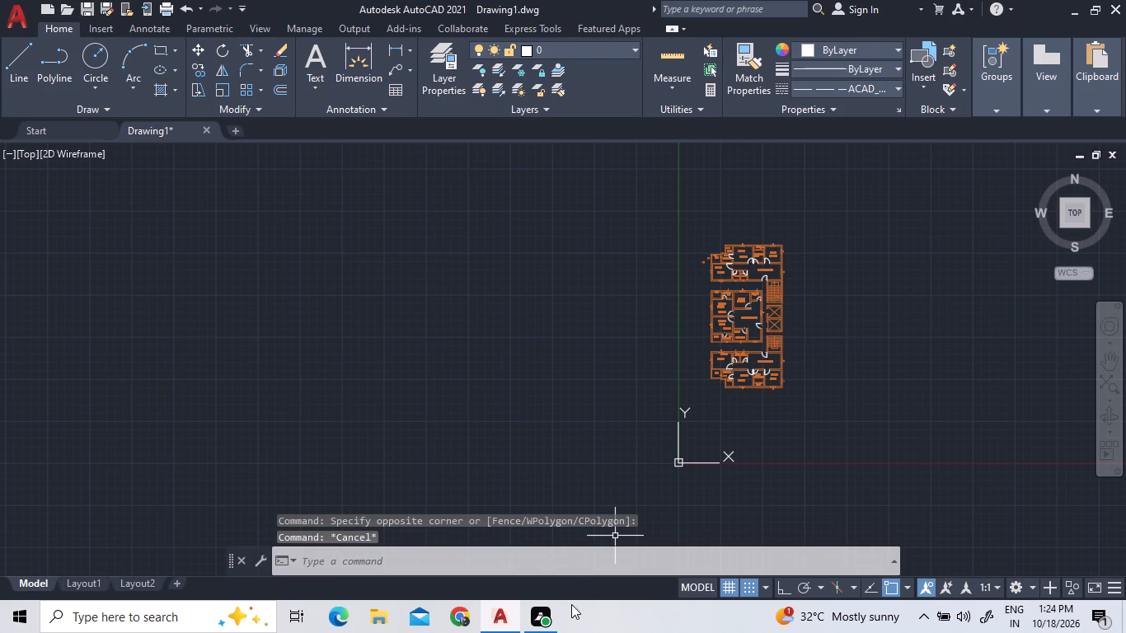
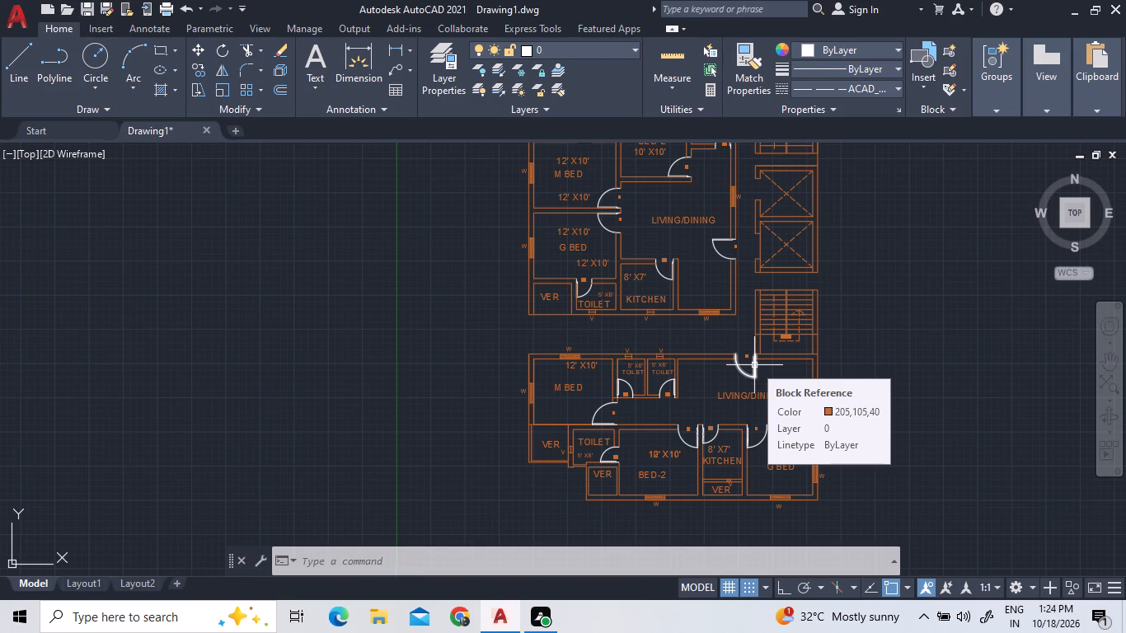
Add a multiline text reading UNIT APARTMENT in the empty area above the top unit of the floor plan.
scroll(758, 377, down, 2)
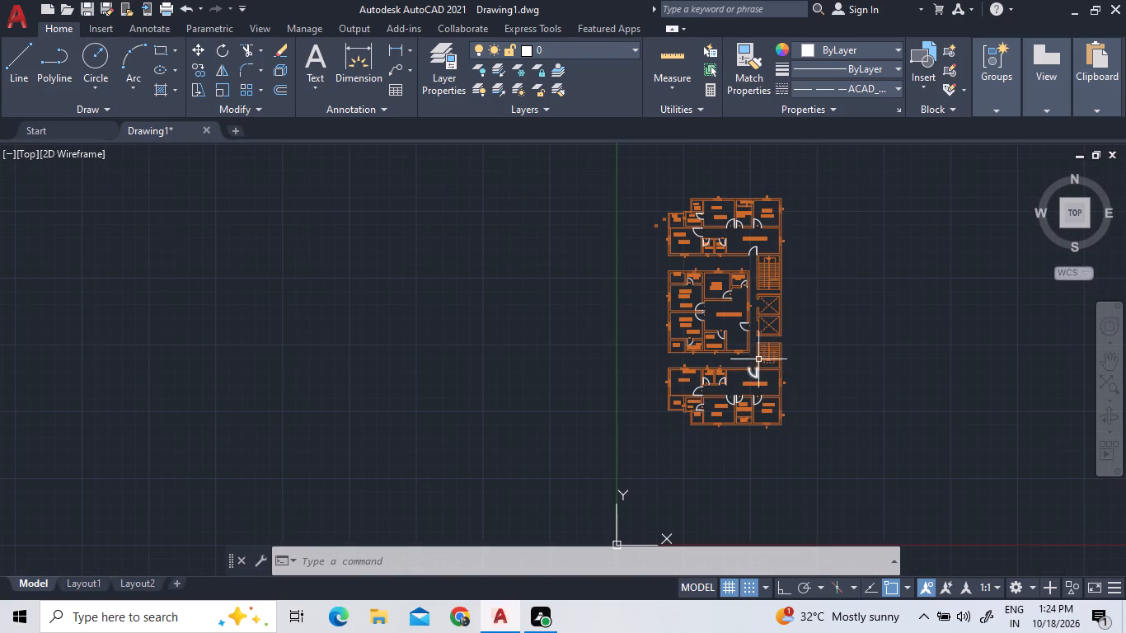
scroll(760, 189, up, 3)
scroll(744, 293, up, 1)
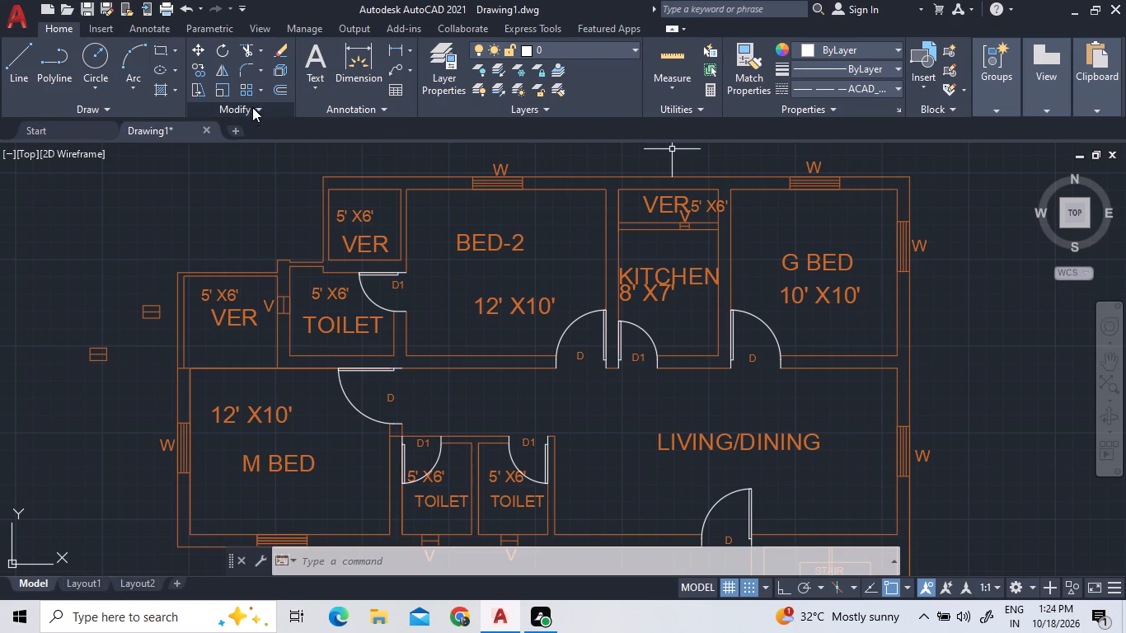
scroll(525, 621, down, 2)
scroll(701, 433, down, 2)
scroll(714, 159, up, 3)
scroll(718, 194, down, 2)
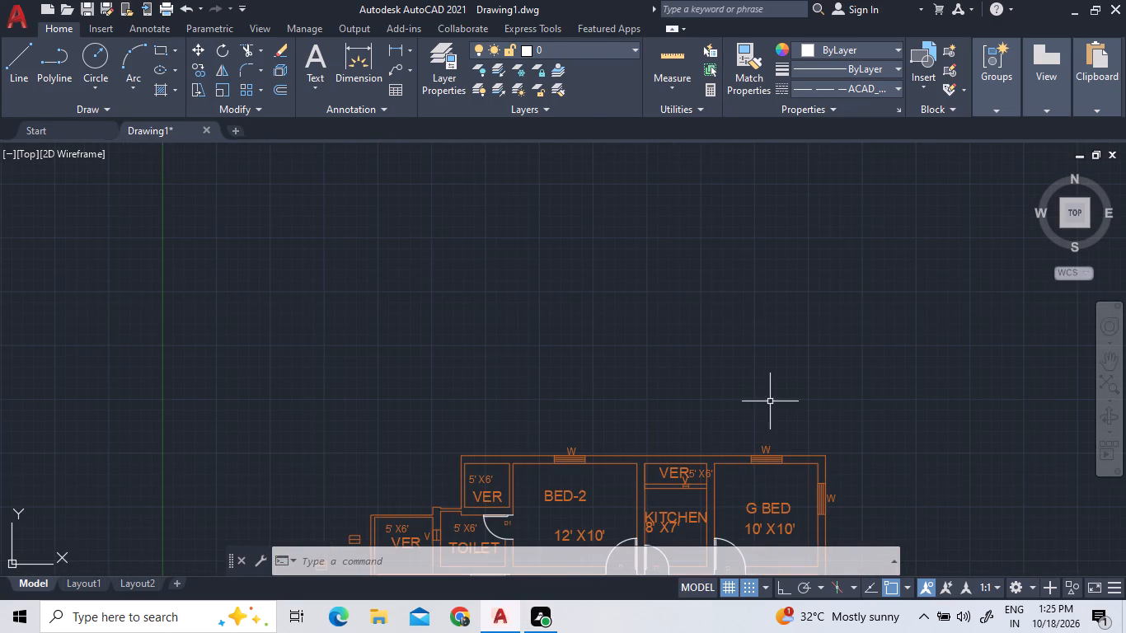
triple_click(312, 59)
click(610, 588)
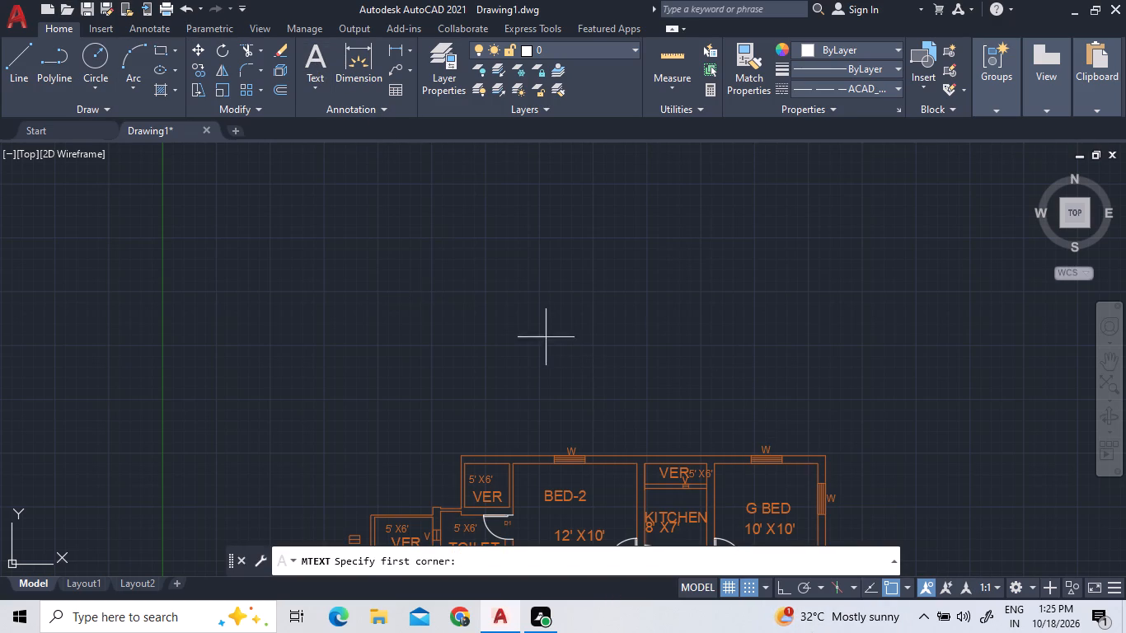
click(407, 284)
double_click(908, 421)
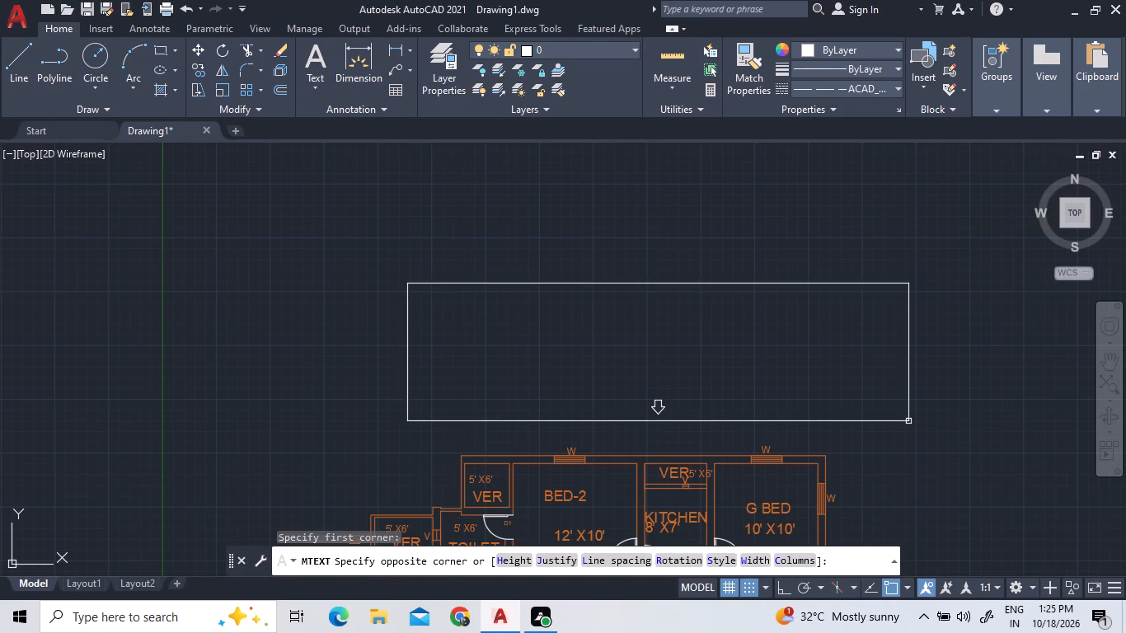
text(UNIT)
key(space)
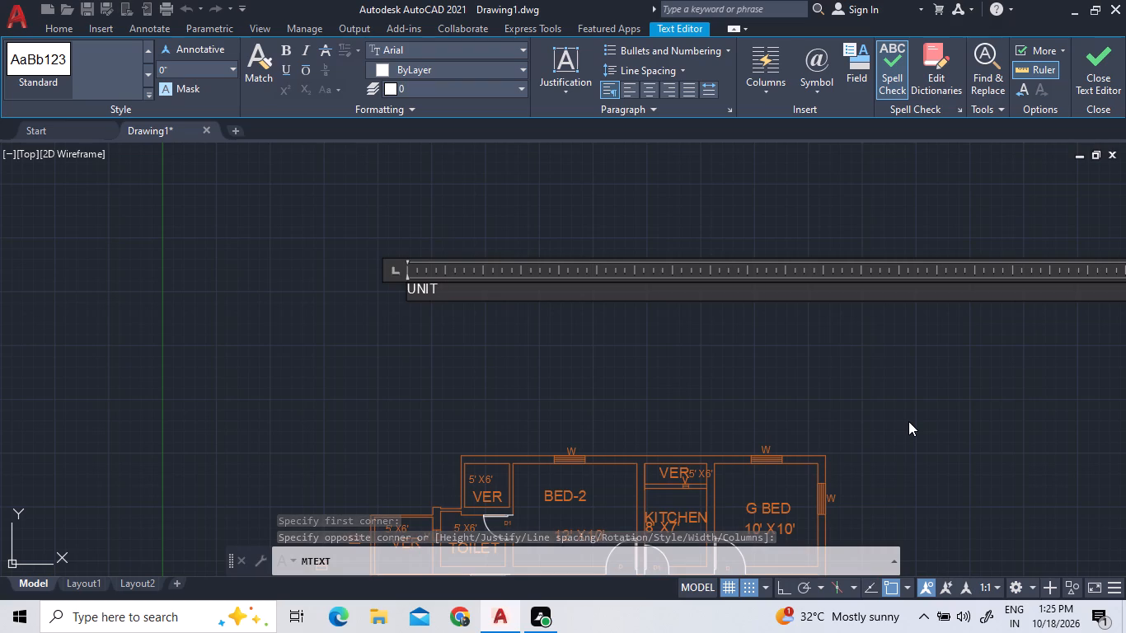
key(a)
key(p)
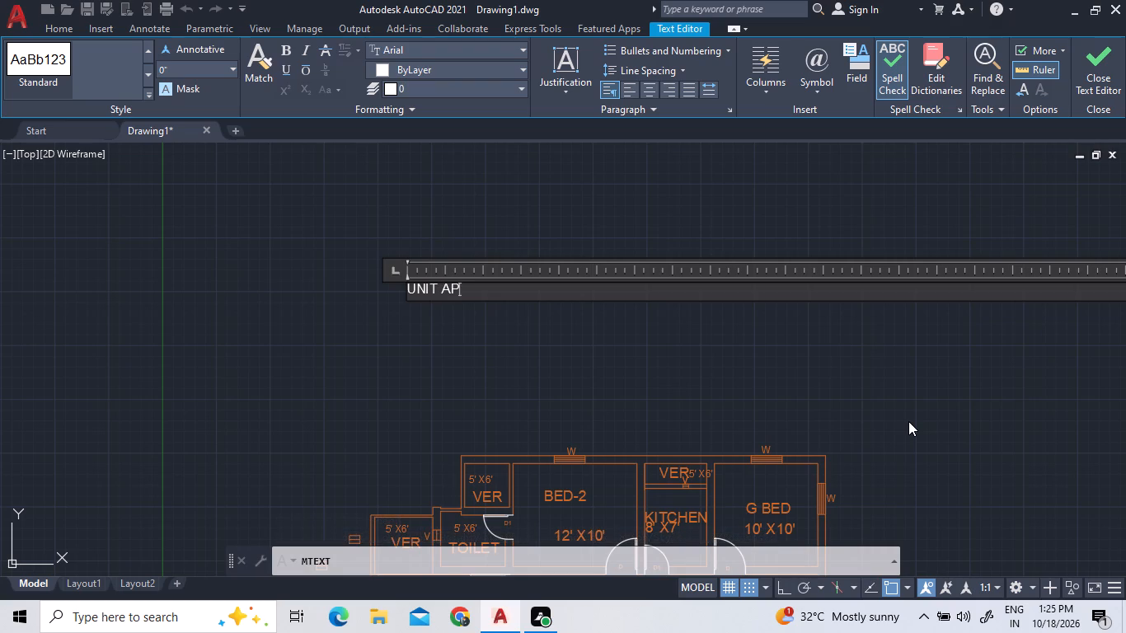
text(AE)
key(BackSpace)
text(RTMENT)
Set the height of the whole UNIT APARTMENT text to 1' and finish editing it.
double_click(534, 283)
double_click(534, 283)
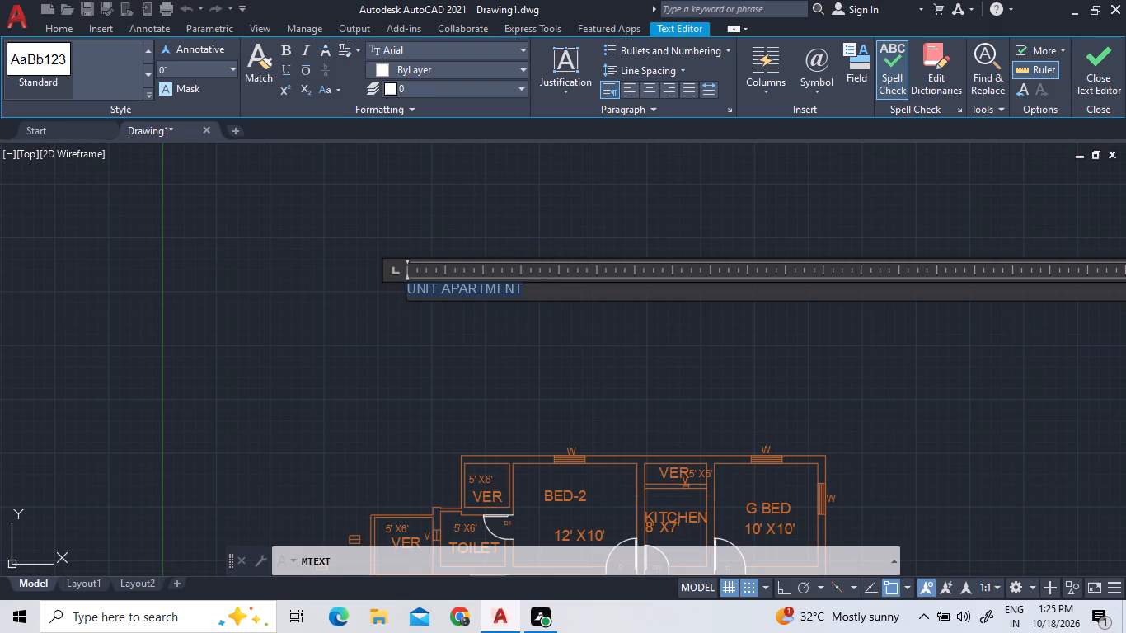
click(534, 281)
click(534, 281)
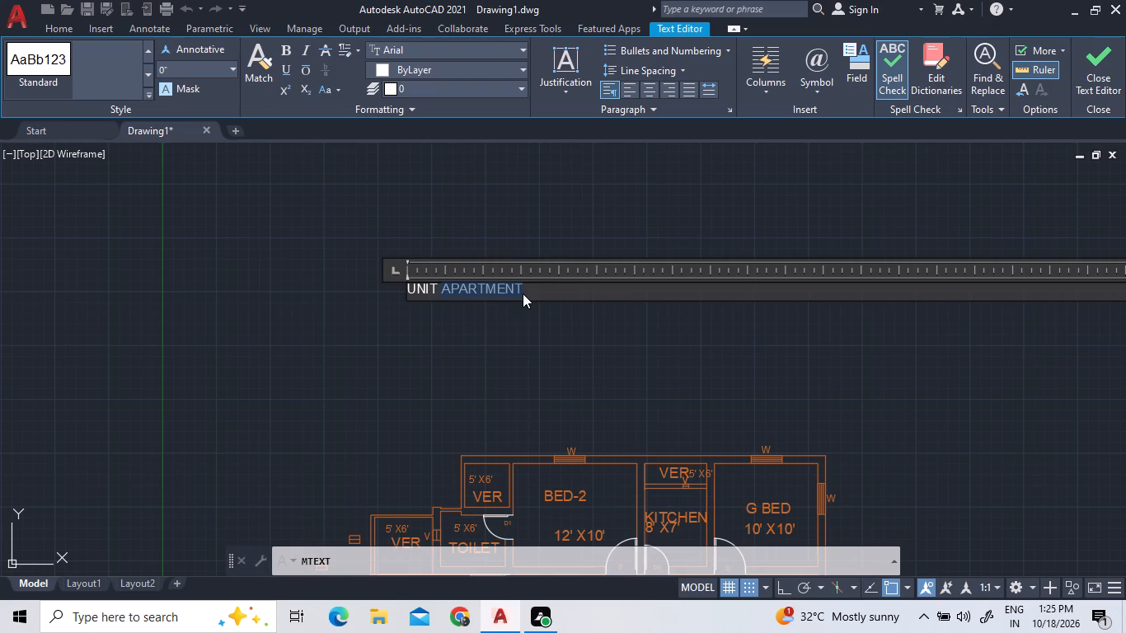
click(523, 293)
double_click(525, 290)
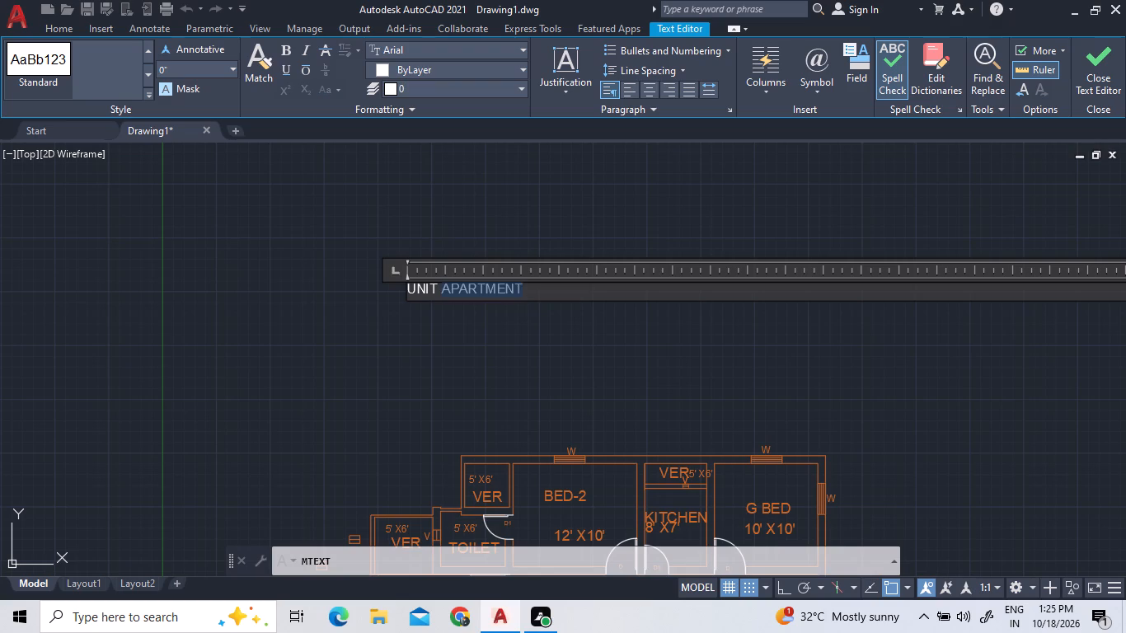
double_click(525, 290)
double_click(525, 287)
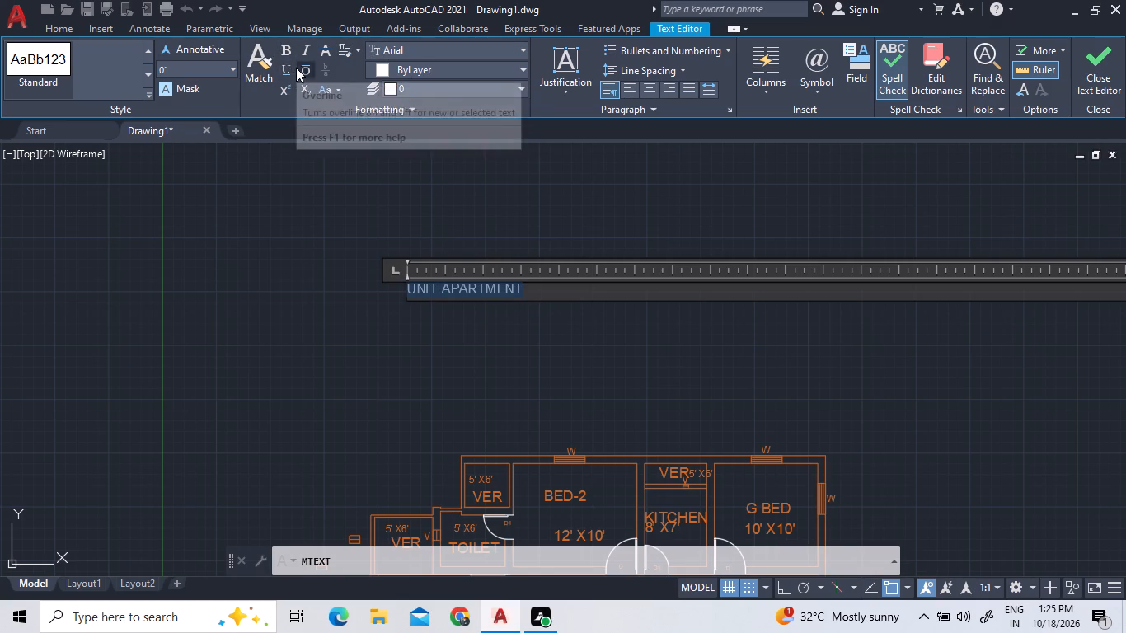
click(236, 69)
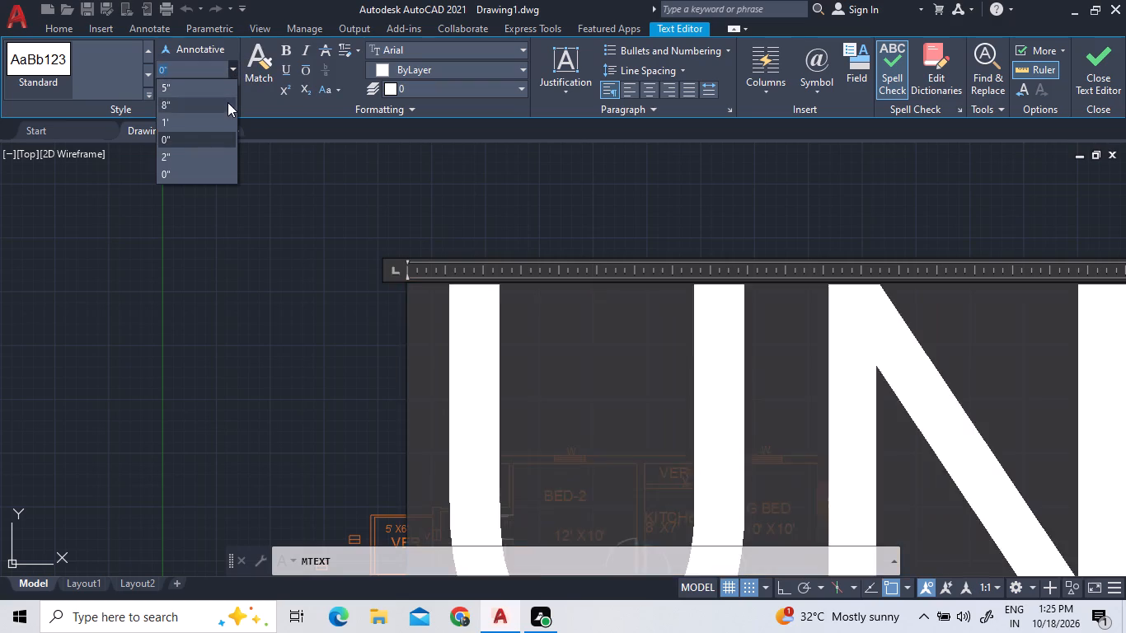
click(225, 122)
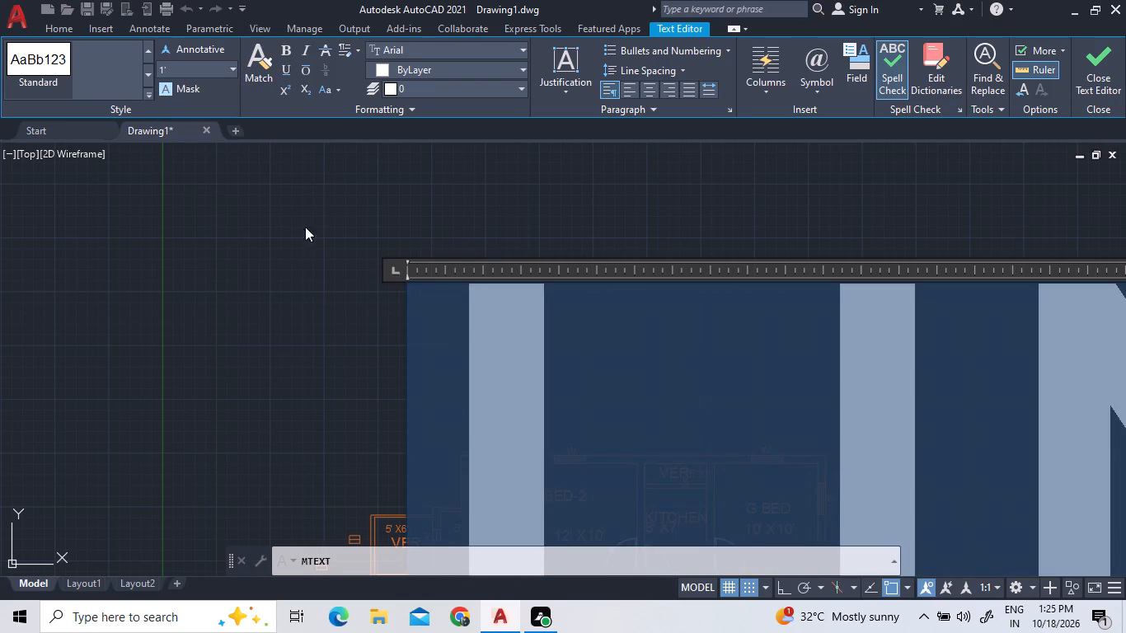
click(320, 233)
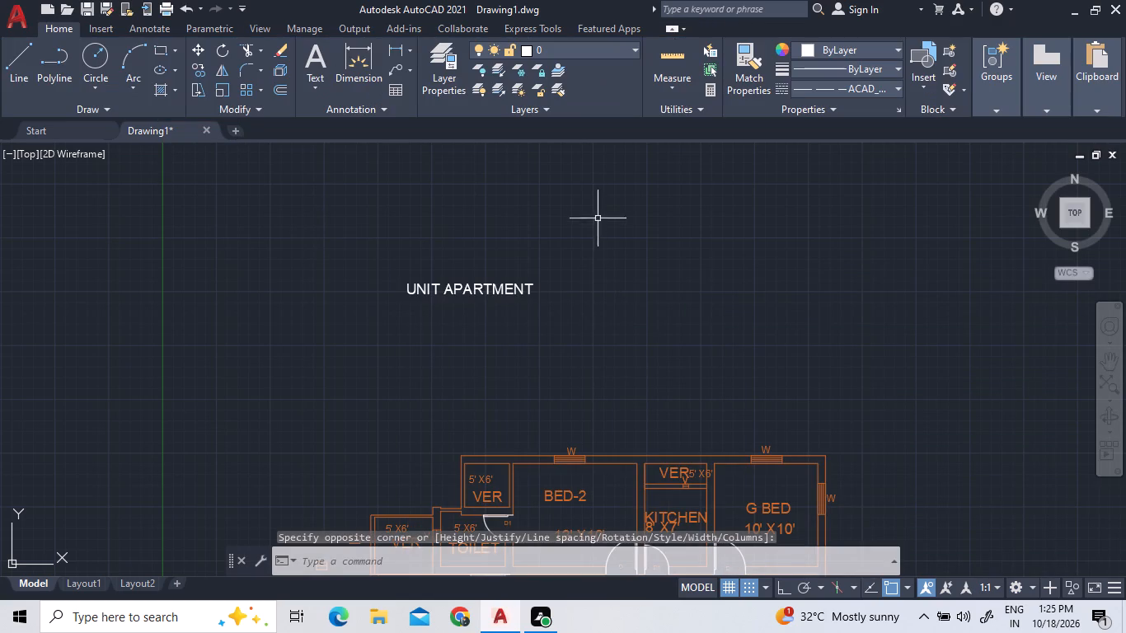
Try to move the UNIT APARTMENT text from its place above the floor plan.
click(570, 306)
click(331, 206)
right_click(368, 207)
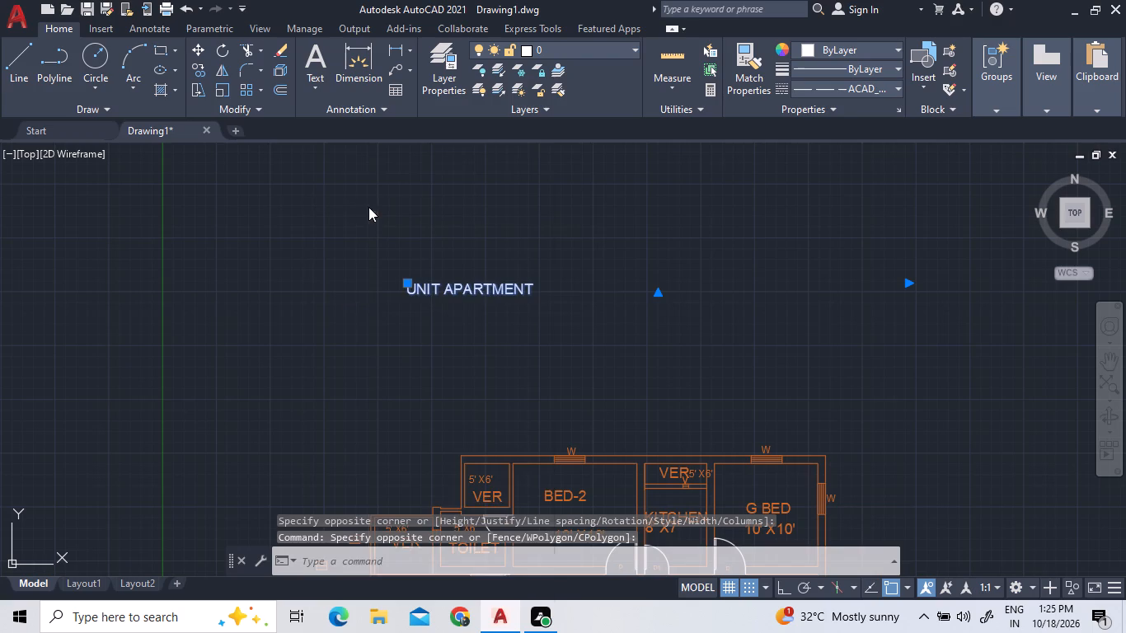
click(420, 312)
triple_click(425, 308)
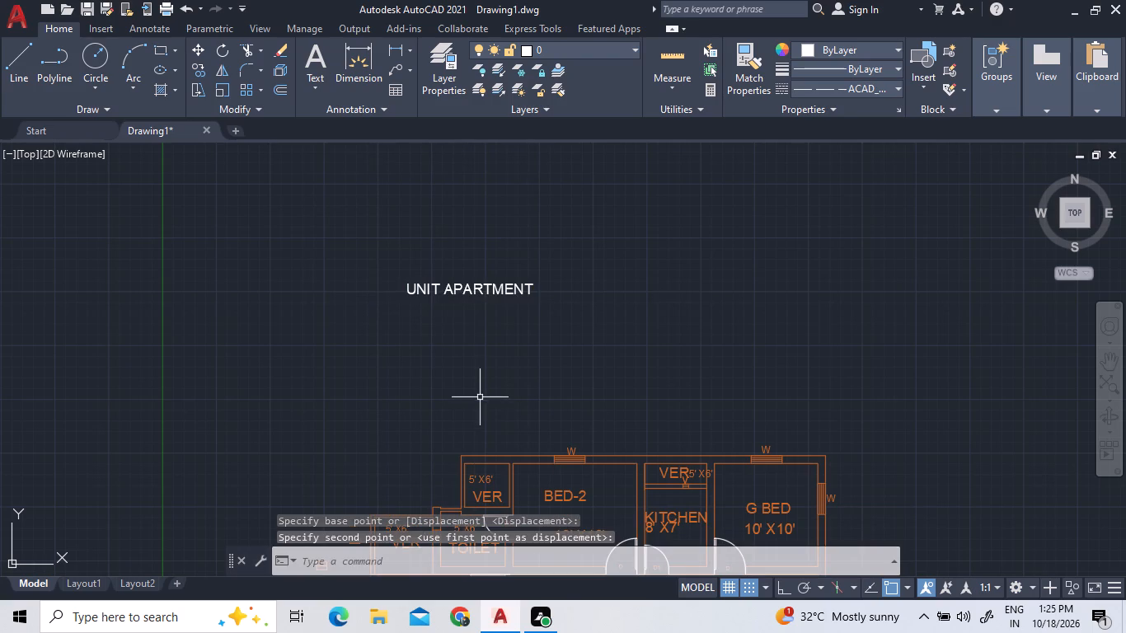
Move the UNIT APARTMENT text down so it sits just above the top unit, roughly centred over the plan.
click(474, 292)
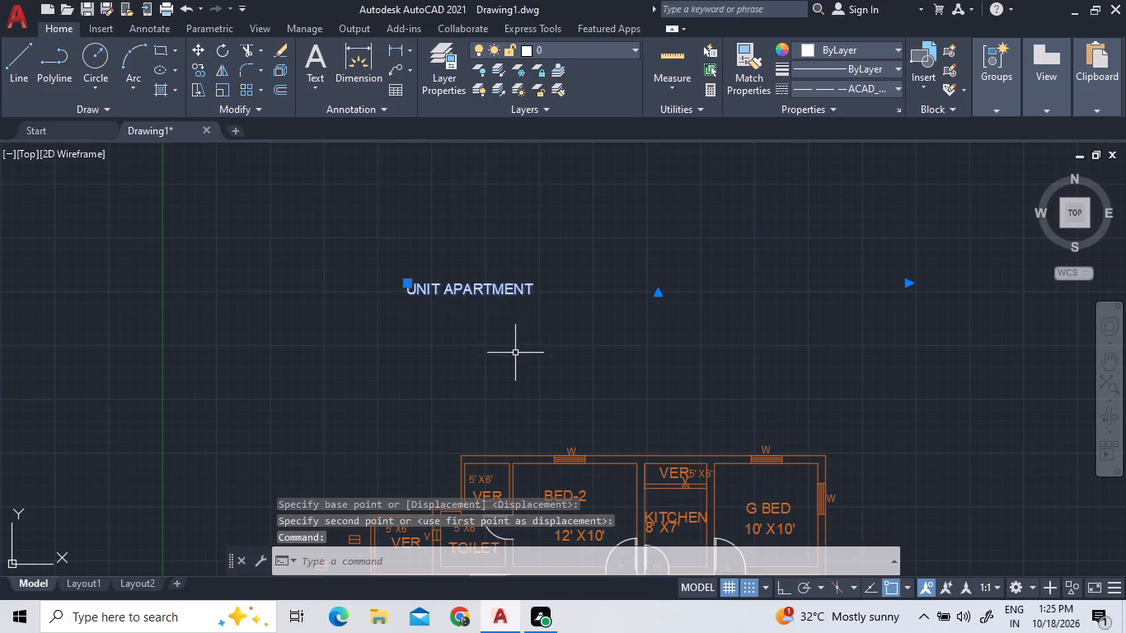
right_click(514, 326)
double_click(514, 326)
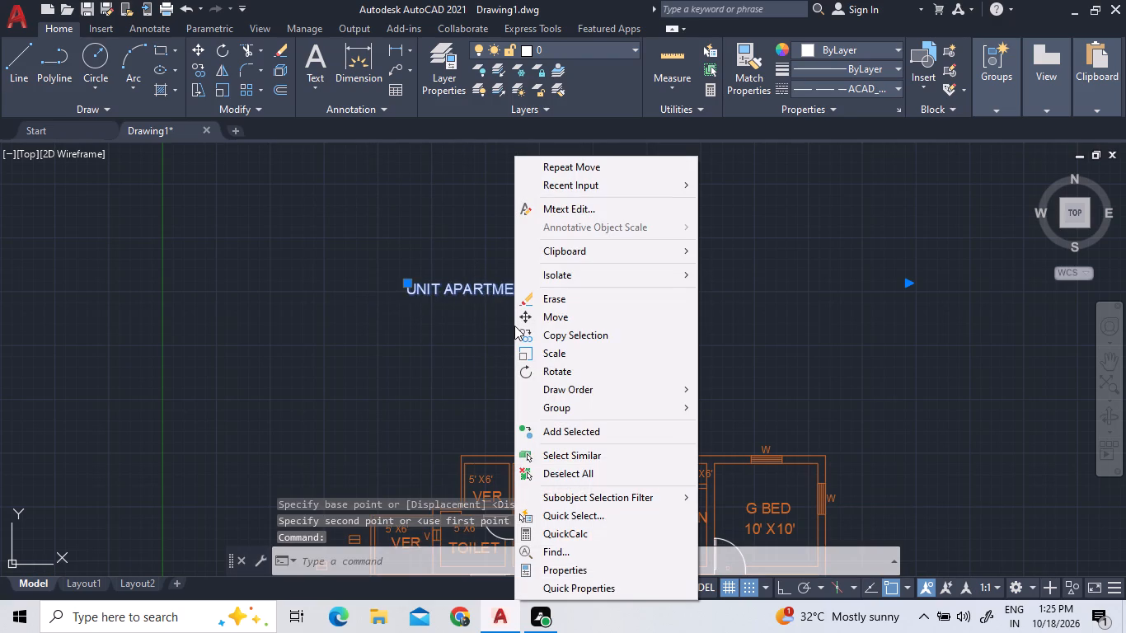
click(493, 295)
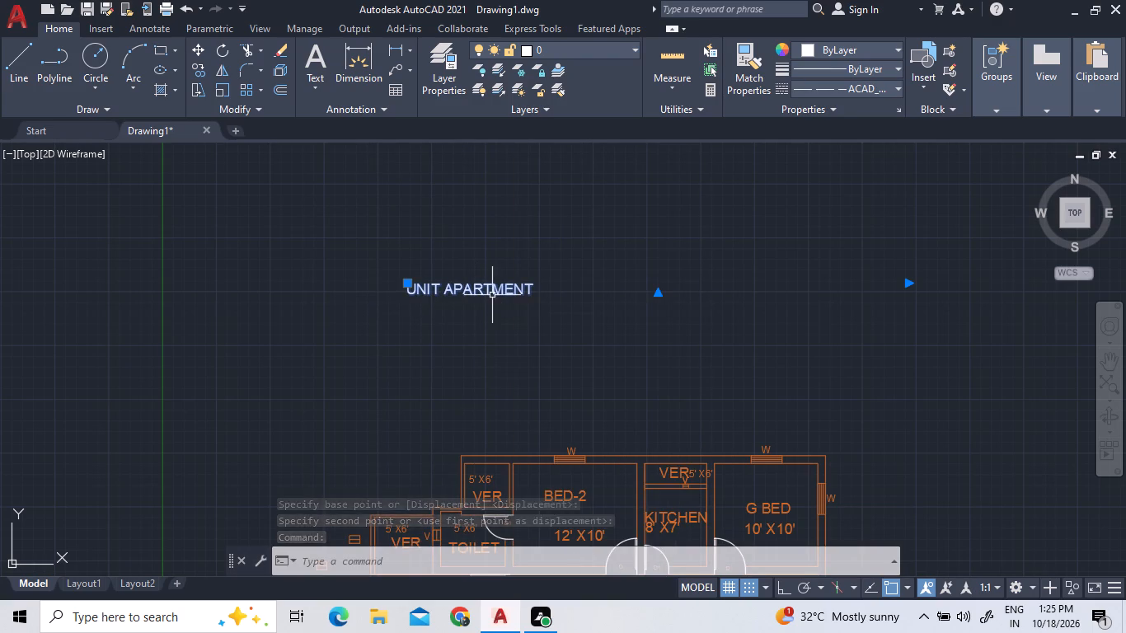
right_click(491, 286)
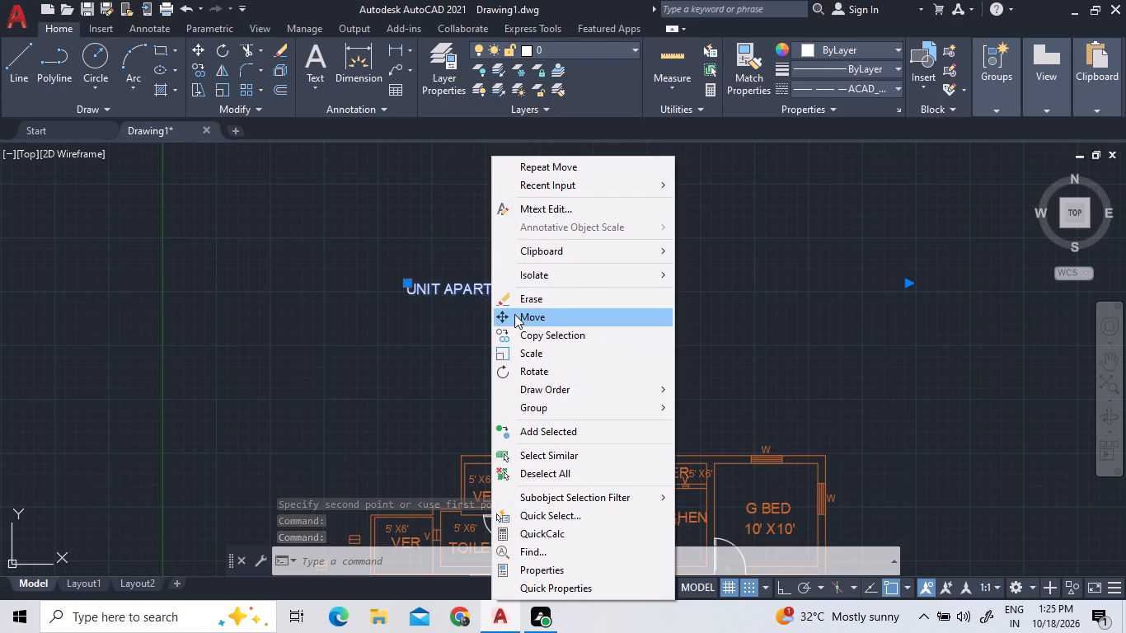
double_click(515, 316)
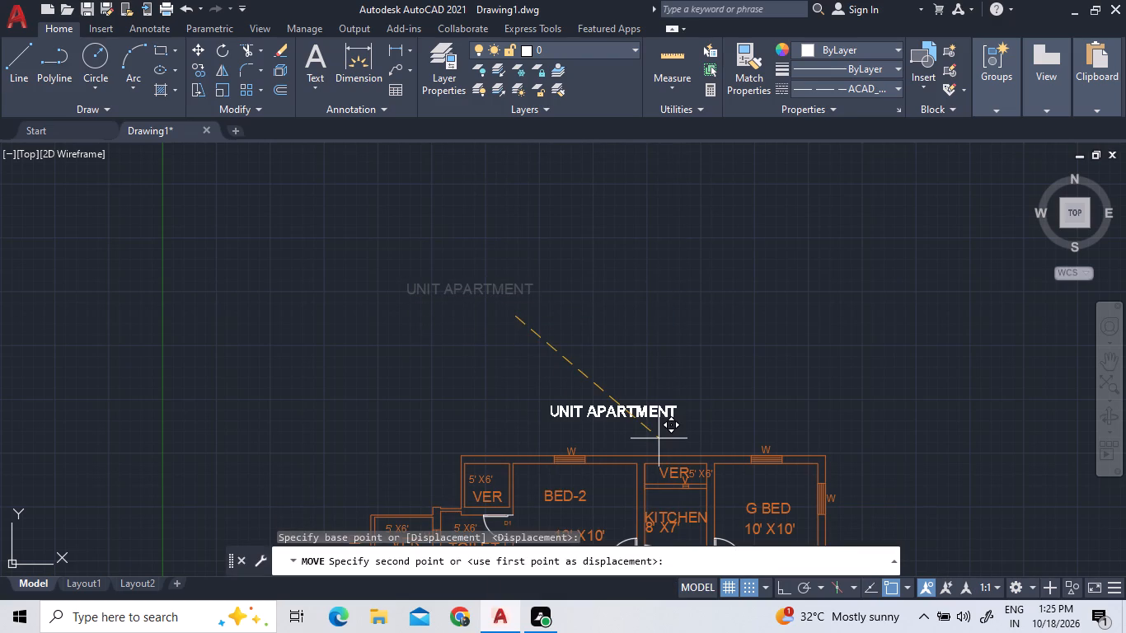
click(659, 438)
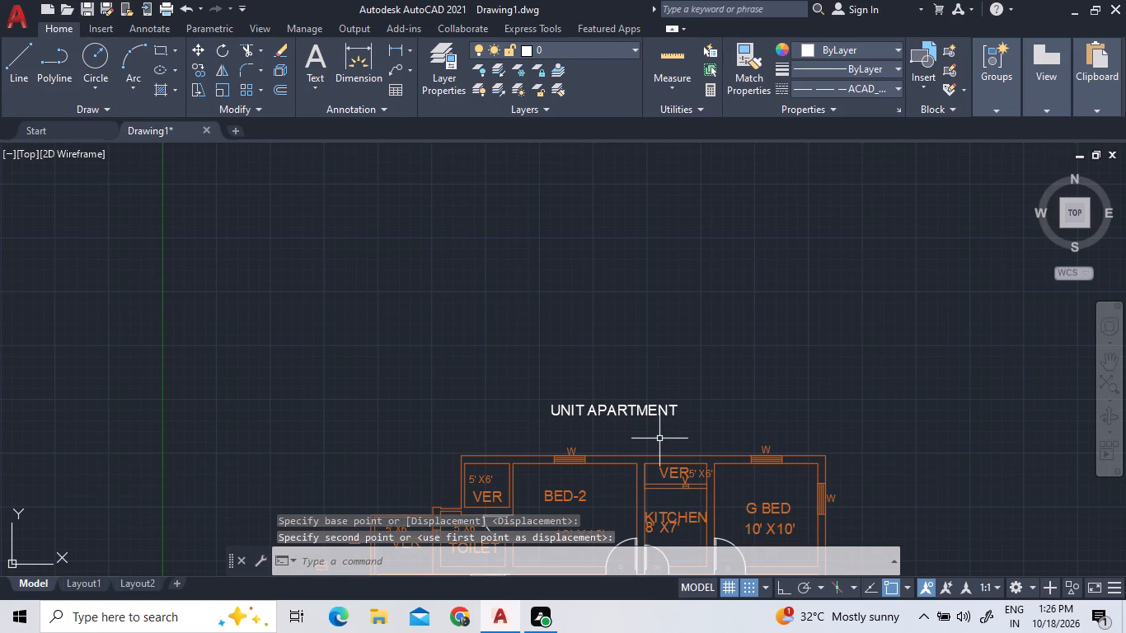
Save the drawing as 18 OCT AFTERNOON in the AUTOCAD folder.
scroll(659, 438, down, 6)
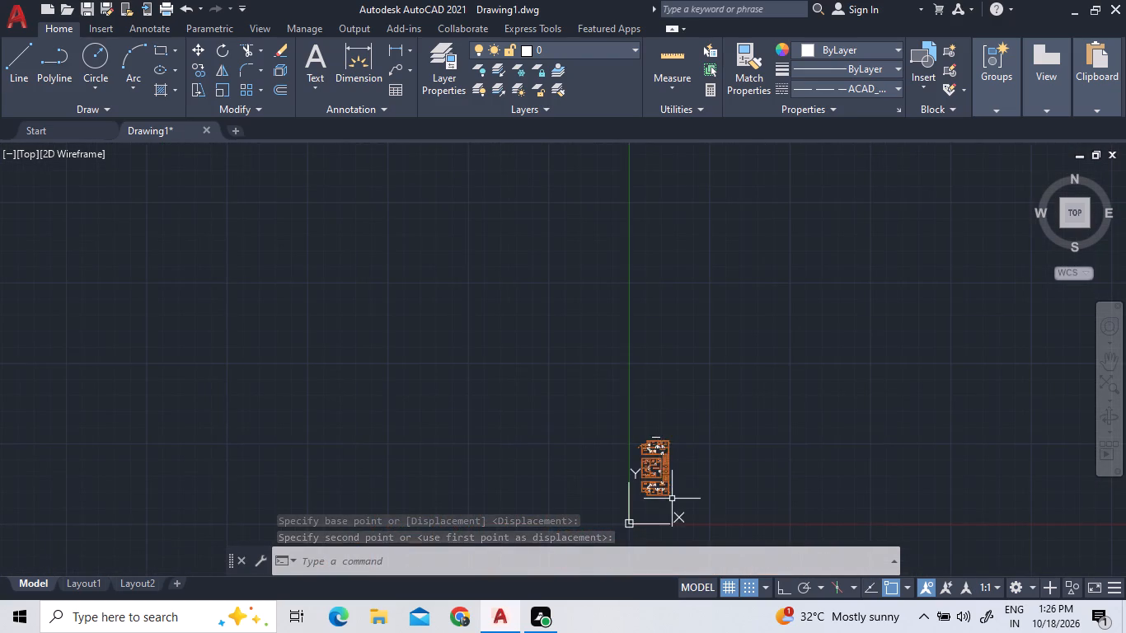
scroll(672, 497, up, 3)
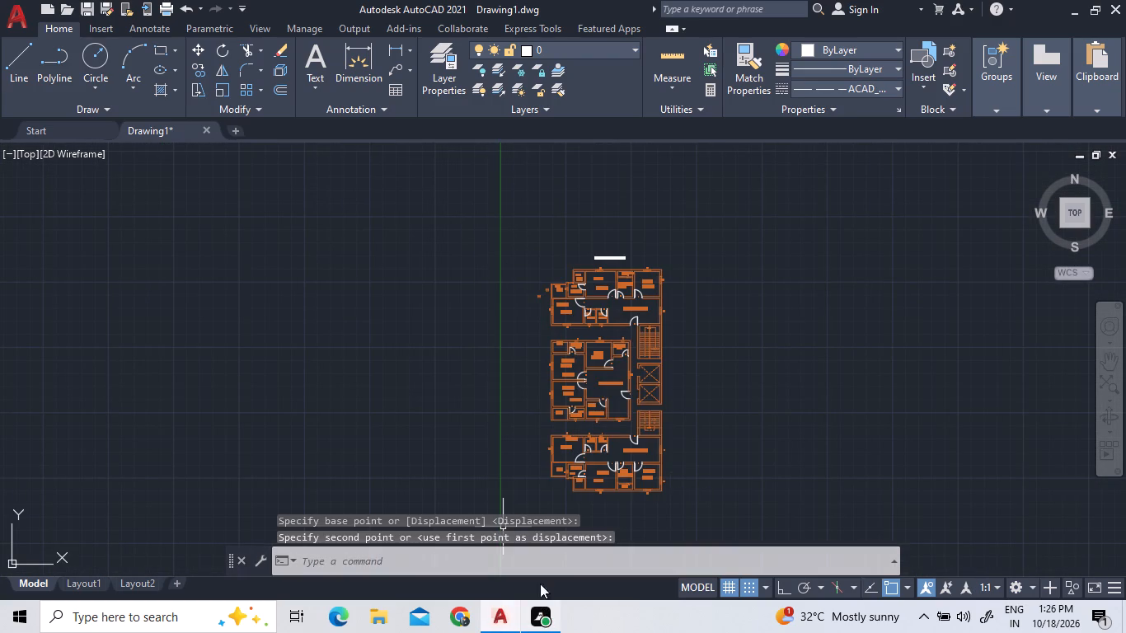
click(108, 2)
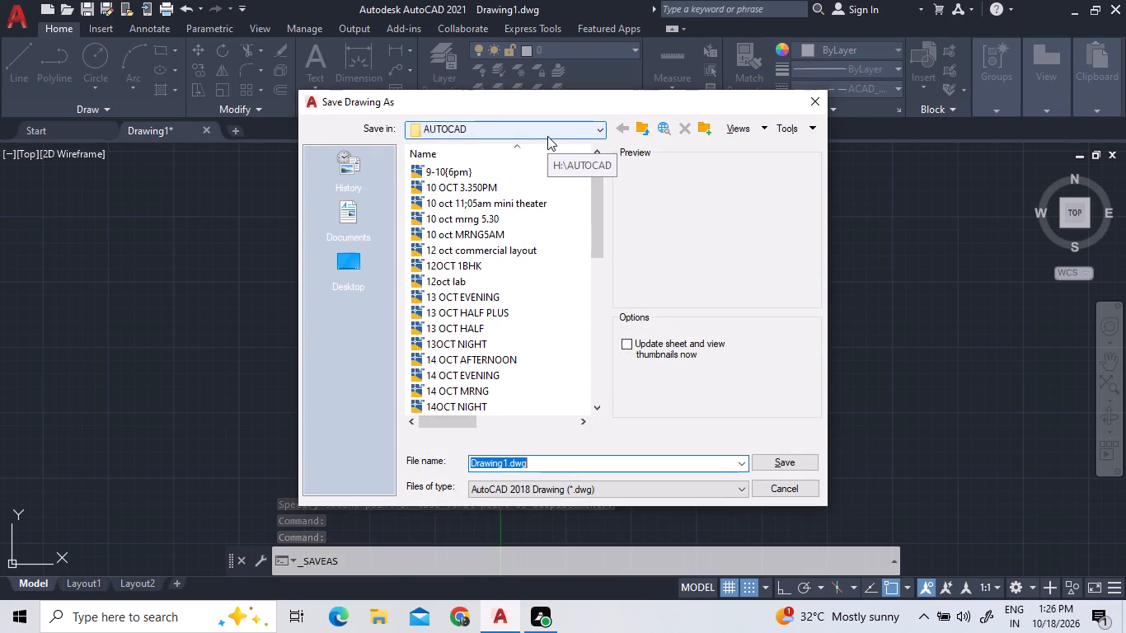
click(556, 457)
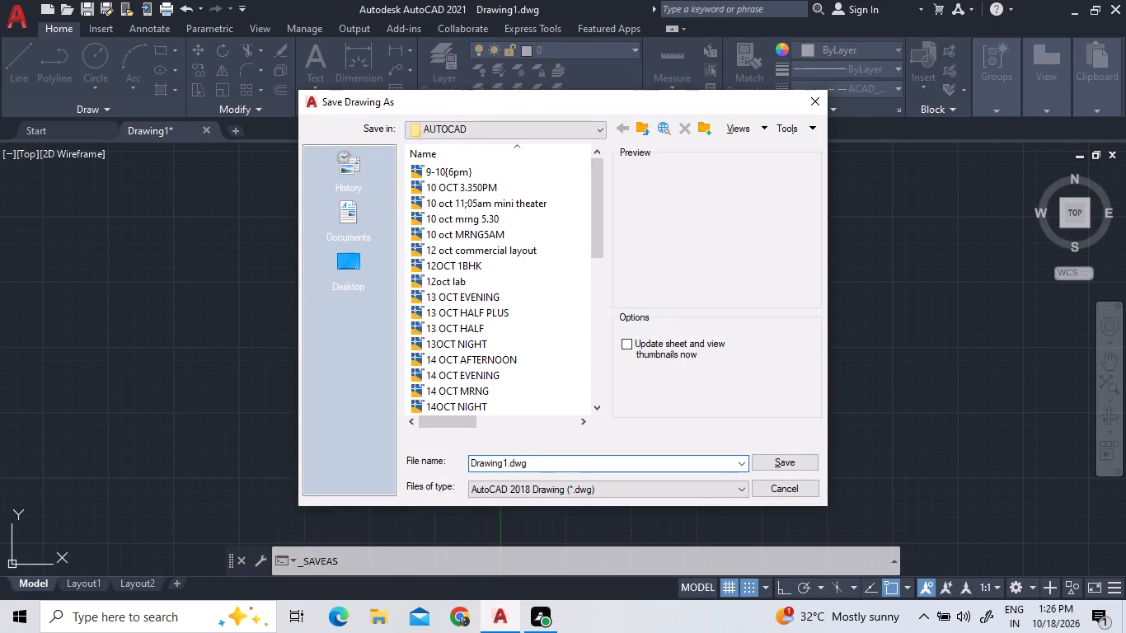
triple_click(556, 457)
click(556, 458)
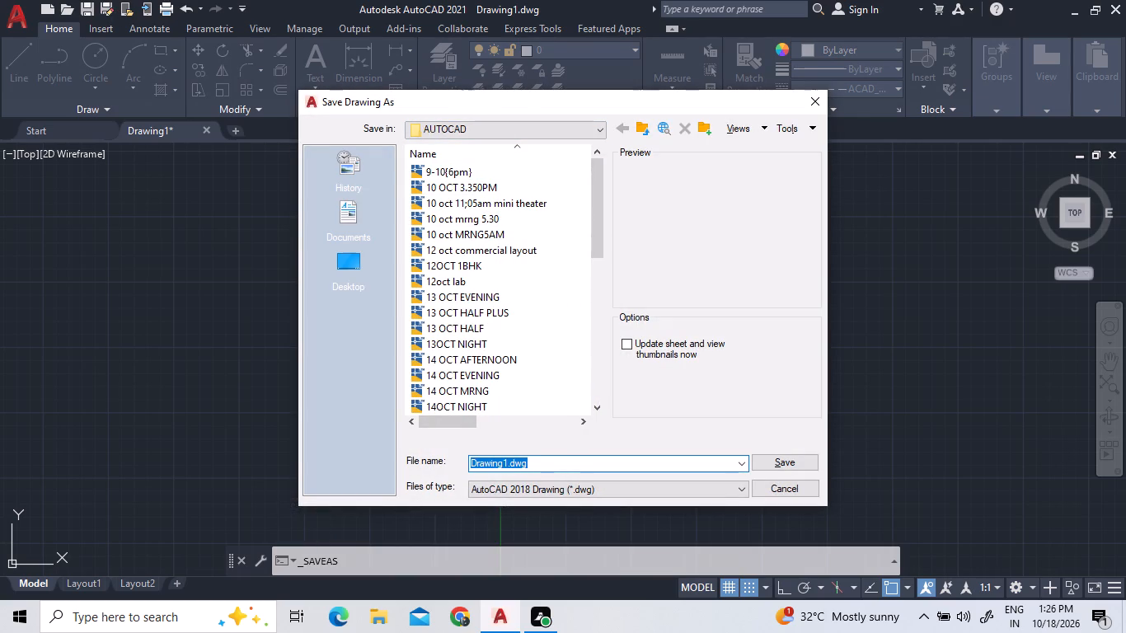
text(18 OCT)
key(space)
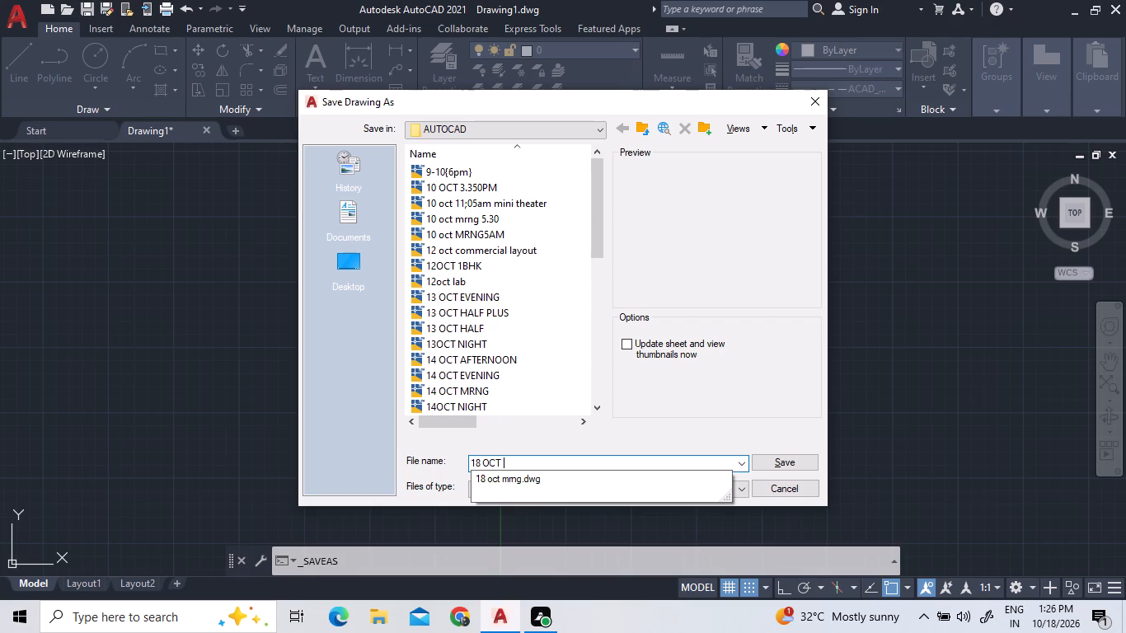
text(AFTER)
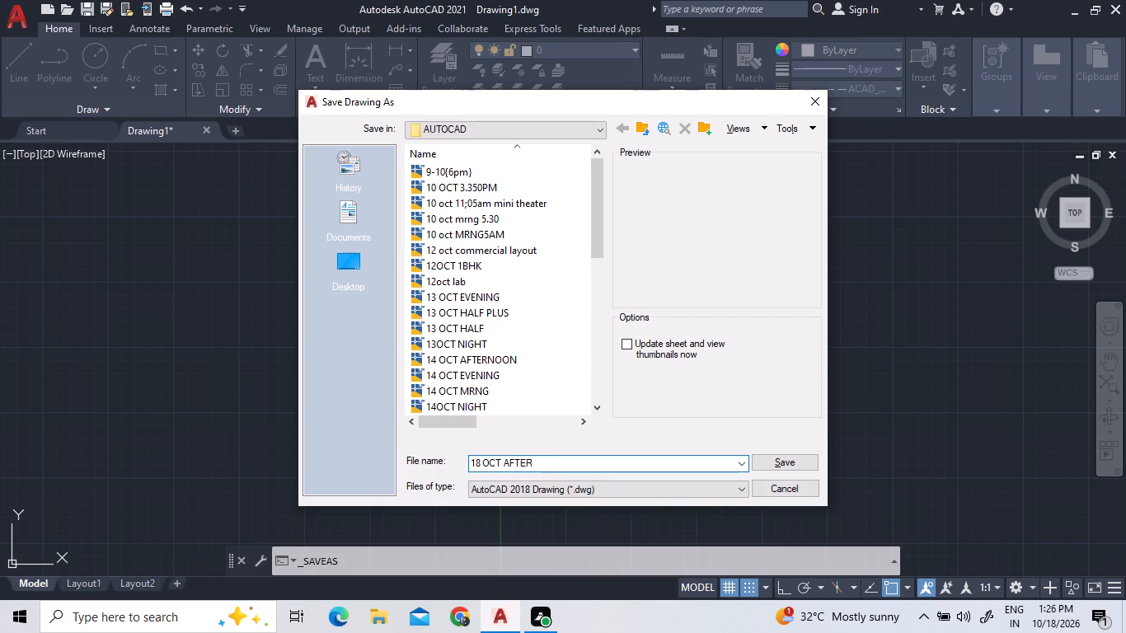
text(NOON)
click(805, 461)
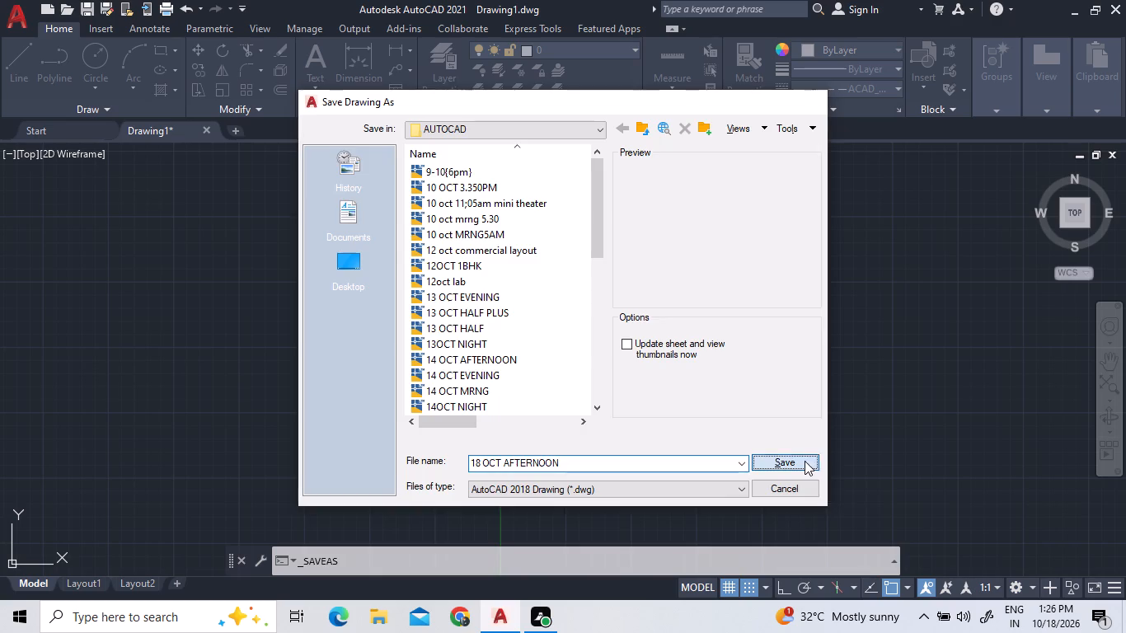